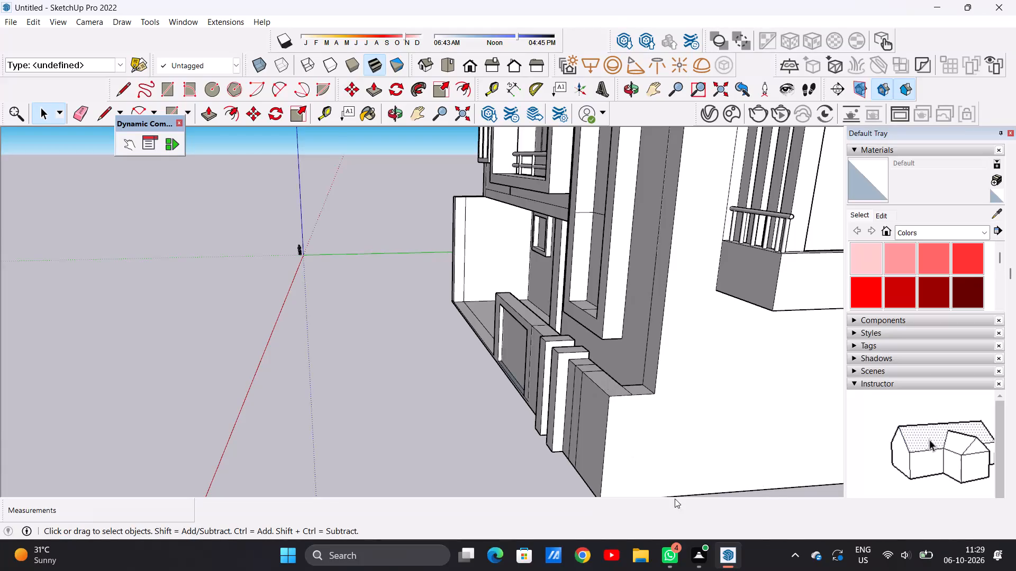
Push/Pull the narrow vertical strip on the front boundary wall outward 2' 1 15/16", flush with the adjacent pier's front.
{"action": "scroll", "coordinate": [677, 498], "scroll_direction": "down", "scroll_amount": 10}
{"action": "scroll", "coordinate": [565, 386], "scroll_direction": "up", "scroll_amount": 6}
{"action": "middle_click_drag", "start_coordinate": [639, 439], "coordinate": [628, 377]}
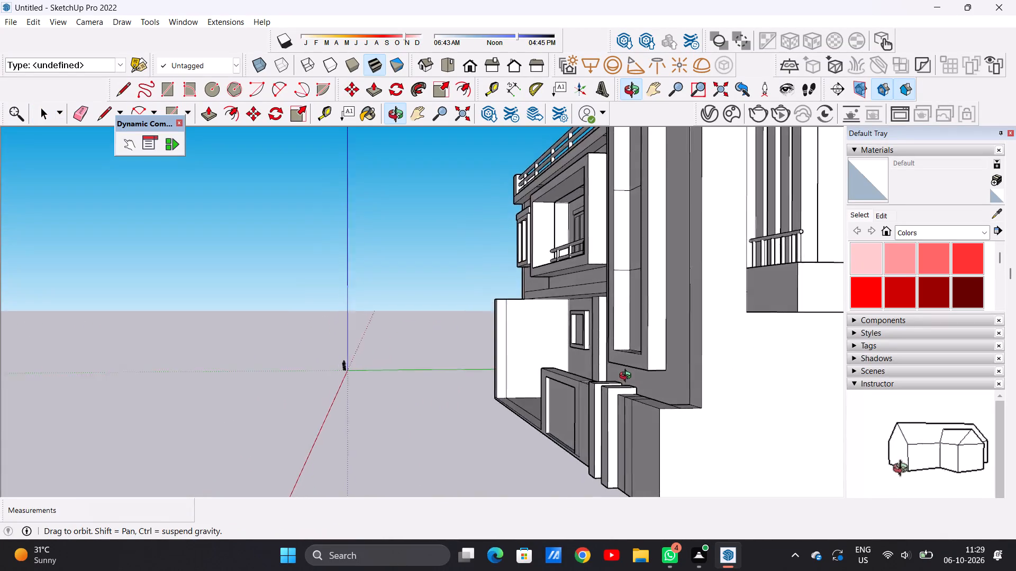
{"action": "middle_click_drag", "start_coordinate": [628, 377], "coordinate": [602, 388]}
{"action": "middle_click_drag", "start_coordinate": [625, 412], "coordinate": [697, 405]}
{"action": "scroll", "coordinate": [641, 423], "scroll_direction": "up", "scroll_amount": 5}
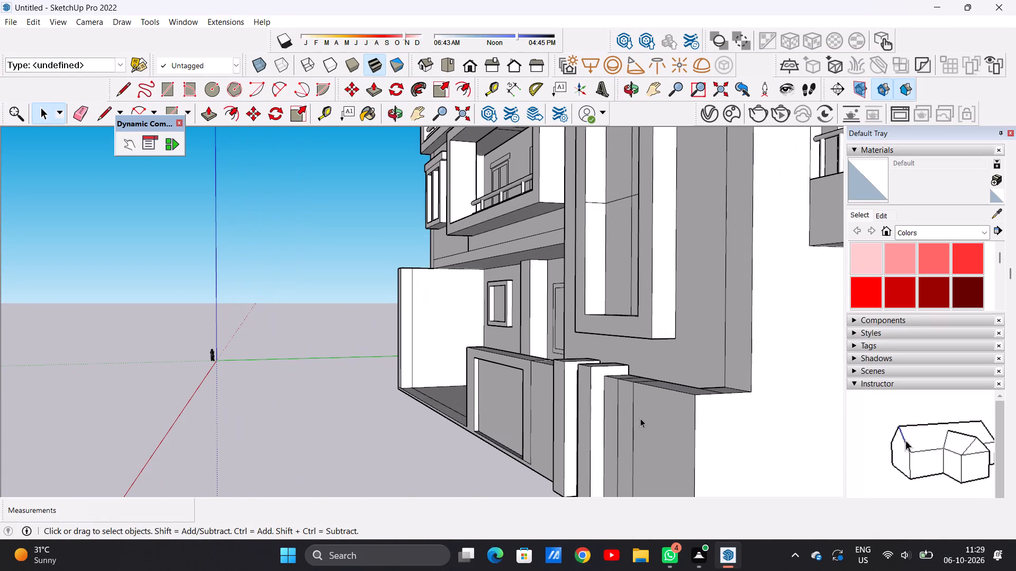
{"action": "key", "text": "p"}
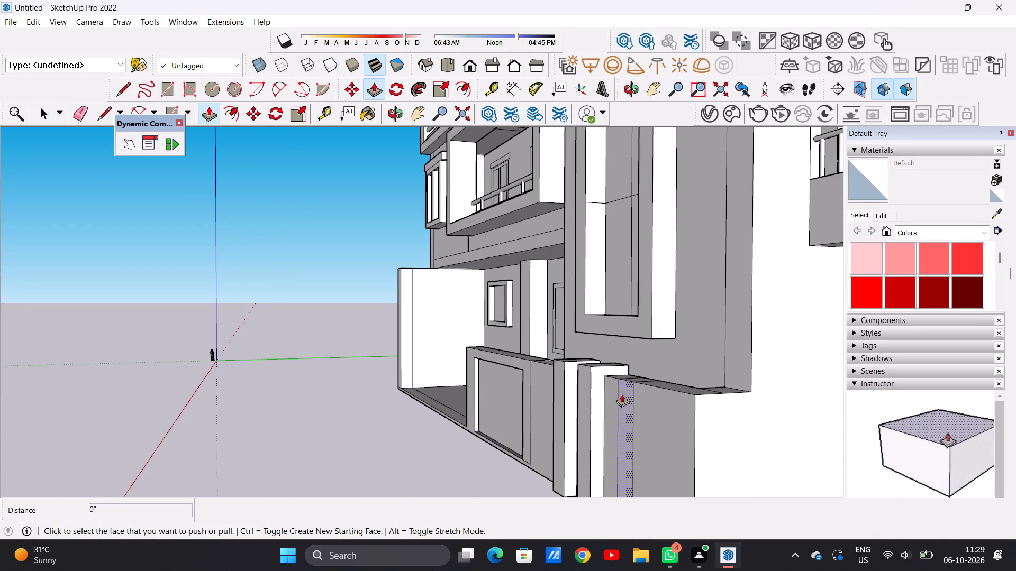
{"action": "left_click", "coordinate": [622, 394]}
{"action": "scroll", "coordinate": [610, 397], "scroll_direction": "down", "scroll_amount": 1}
{"action": "middle_click_drag", "start_coordinate": [610, 397], "coordinate": [612, 454]}
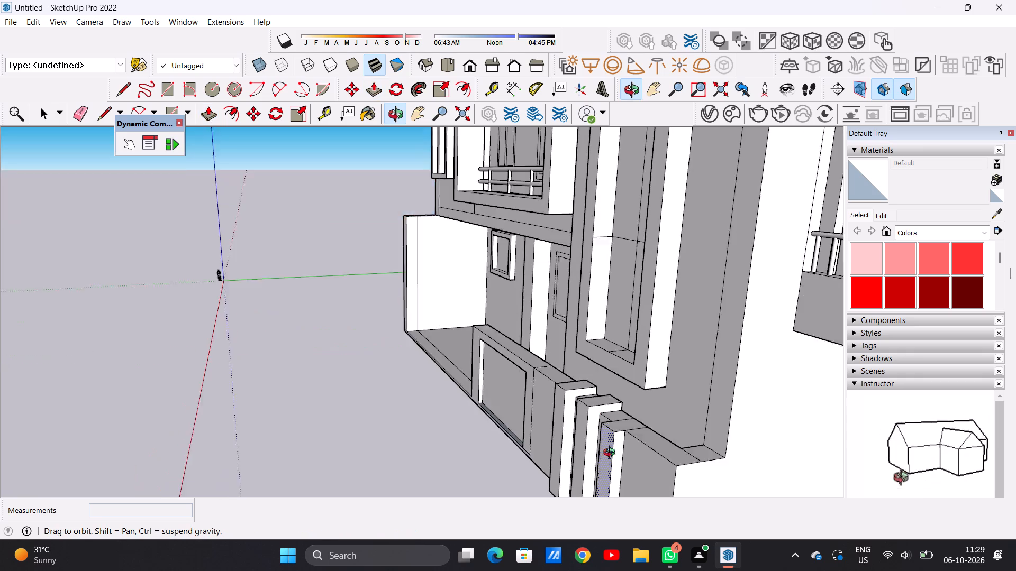
{"action": "middle_click_drag", "start_coordinate": [612, 454], "coordinate": [612, 474]}
{"action": "scroll", "coordinate": [600, 434], "scroll_direction": "up", "scroll_amount": 5}
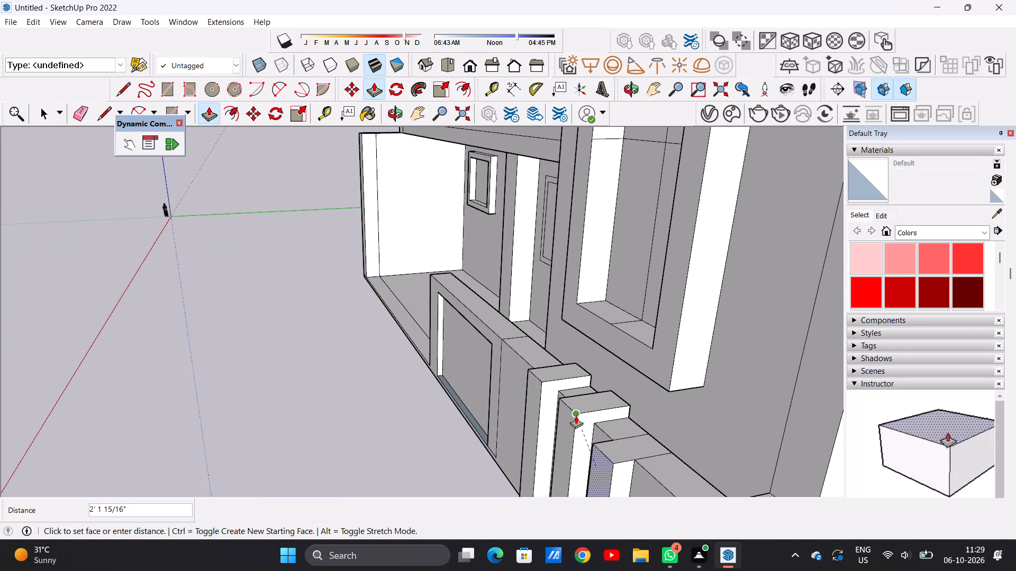
{"action": "left_click", "coordinate": [576, 416]}
Raise the top face of the third boundary-wall pier 1' 4 9/16", level with the neighbouring pier's top.
{"action": "scroll", "coordinate": [591, 403], "scroll_direction": "down", "scroll_amount": 5}
{"action": "middle_click_drag", "start_coordinate": [594, 453], "coordinate": [569, 486]}
{"action": "scroll", "coordinate": [583, 461], "scroll_direction": "up", "scroll_amount": 2}
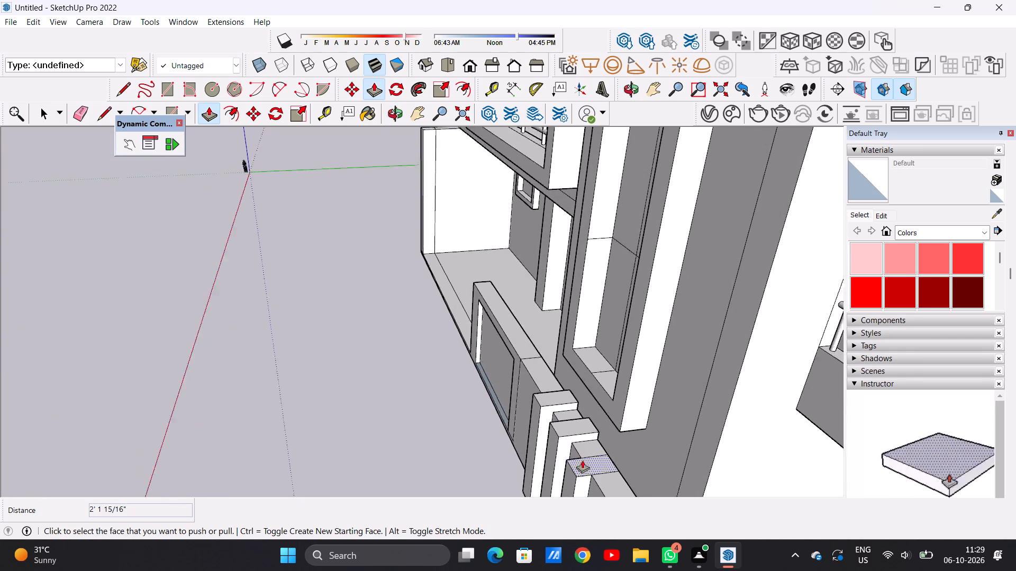
{"action": "scroll", "coordinate": [582, 460], "scroll_direction": "up", "scroll_amount": 4}
{"action": "left_click", "coordinate": [579, 458]}
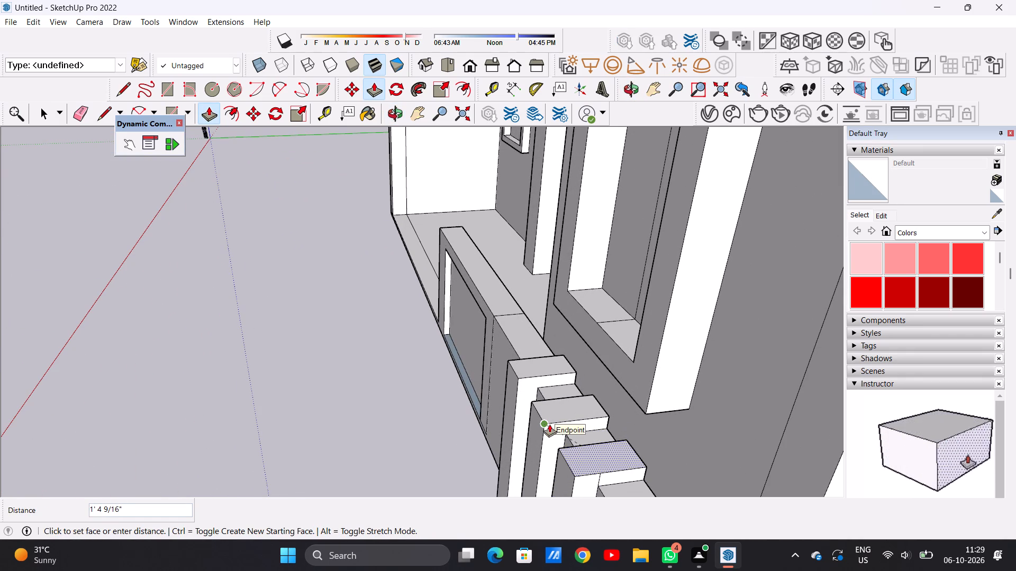
{"action": "left_click", "coordinate": [549, 424]}
{"action": "key", "text": "space"}
Erase the leftover vertical edge on the third pier's side face toward the house corner.
{"action": "scroll", "coordinate": [559, 387], "scroll_direction": "down", "scroll_amount": 6}
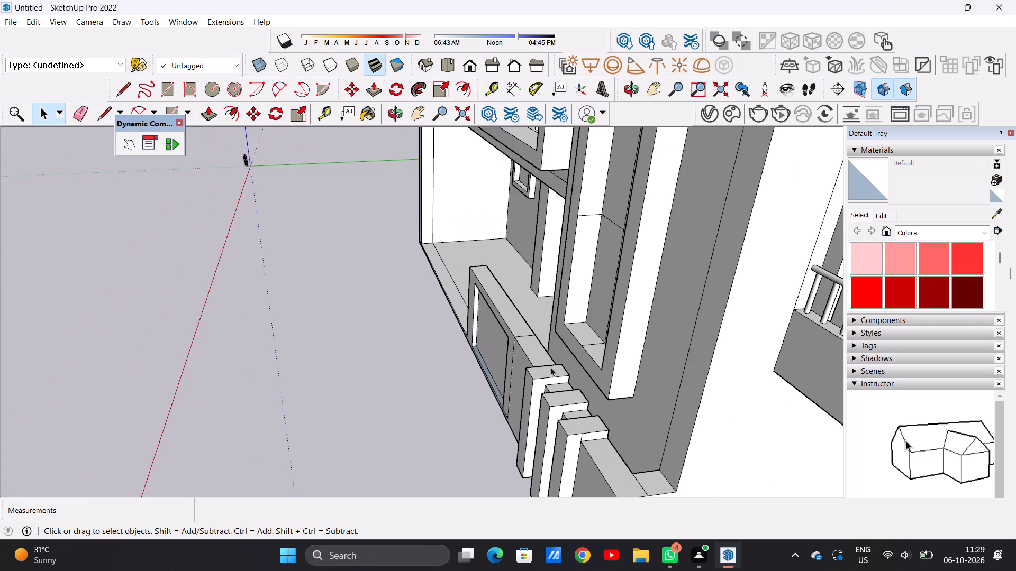
{"action": "scroll", "coordinate": [550, 367], "scroll_direction": "down", "scroll_amount": 3}
{"action": "middle_click_drag", "start_coordinate": [564, 446], "coordinate": [520, 400]}
{"action": "scroll", "coordinate": [574, 401], "scroll_direction": "up", "scroll_amount": 13}
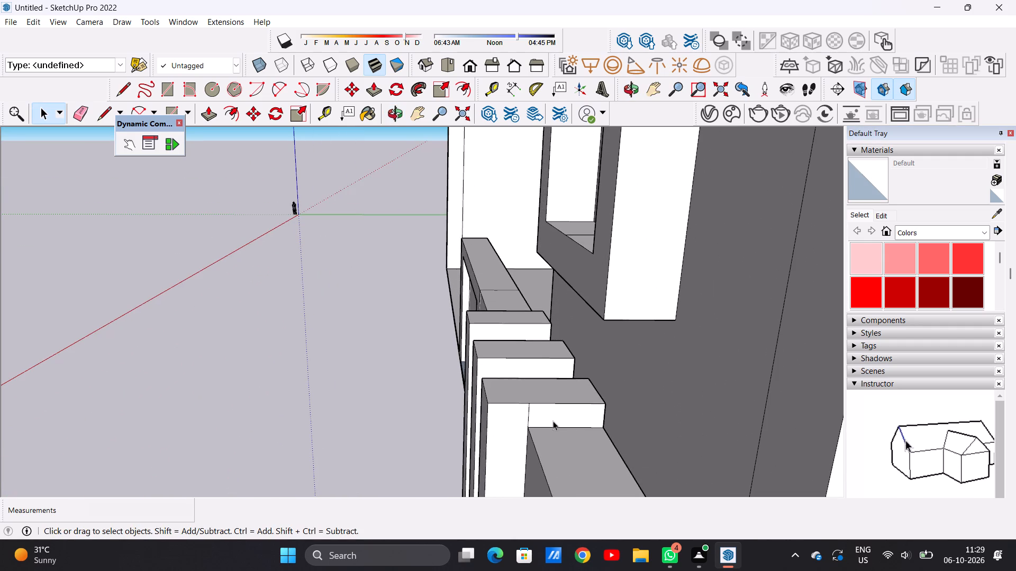
{"action": "key", "text": "e"}
{"action": "scroll", "coordinate": [536, 422], "scroll_direction": "up", "scroll_amount": 6}
{"action": "left_click_drag", "start_coordinate": [522, 410], "coordinate": [534, 409]}
Erase the leftover vertical edge on the third pier's opposite side face, facing the second pier.
{"action": "scroll", "coordinate": [531, 422], "scroll_direction": "down", "scroll_amount": 20}
{"action": "scroll", "coordinate": [531, 422], "scroll_direction": "down", "scroll_amount": 4}
{"action": "scroll", "coordinate": [495, 395], "scroll_direction": "up", "scroll_amount": 1}
{"action": "middle_click_drag", "start_coordinate": [497, 398], "coordinate": [663, 394]}
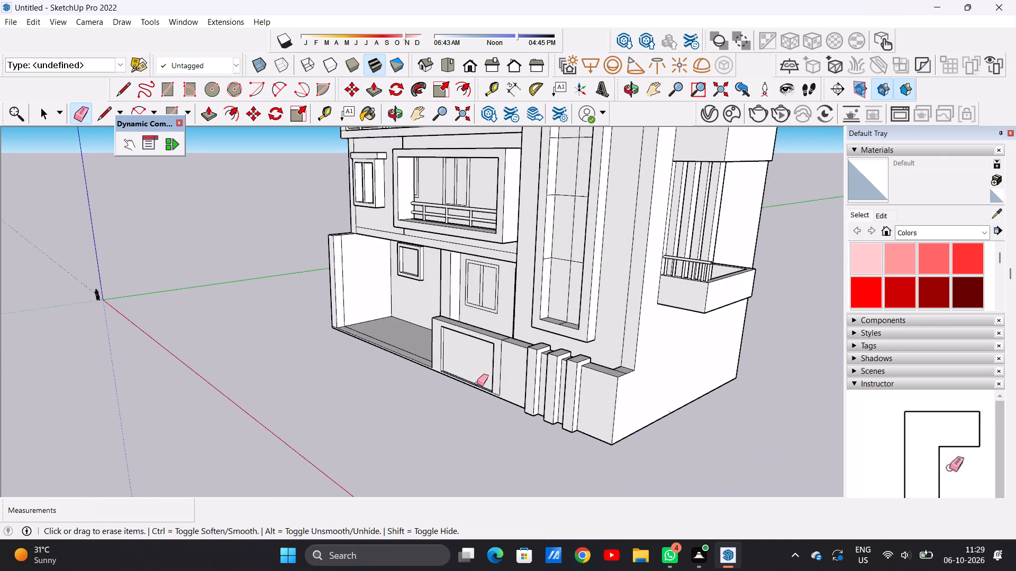
{"action": "middle_click_drag", "start_coordinate": [474, 383], "coordinate": [657, 382]}
{"action": "middle_click_drag", "start_coordinate": [444, 376], "coordinate": [647, 380]}
{"action": "scroll", "coordinate": [523, 289], "scroll_direction": "up", "scroll_amount": 3}
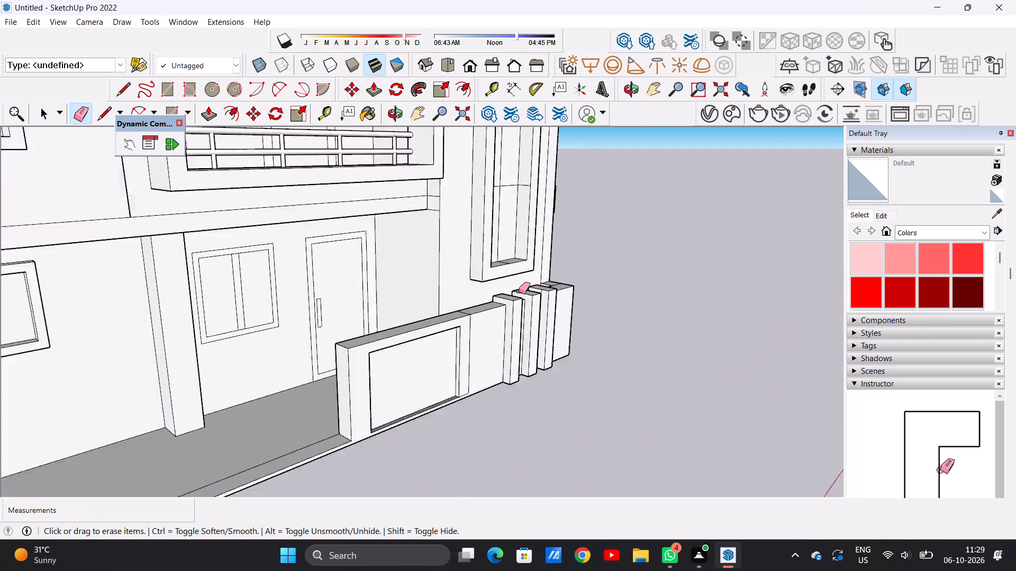
{"action": "scroll", "coordinate": [519, 291], "scroll_direction": "up", "scroll_amount": 20}
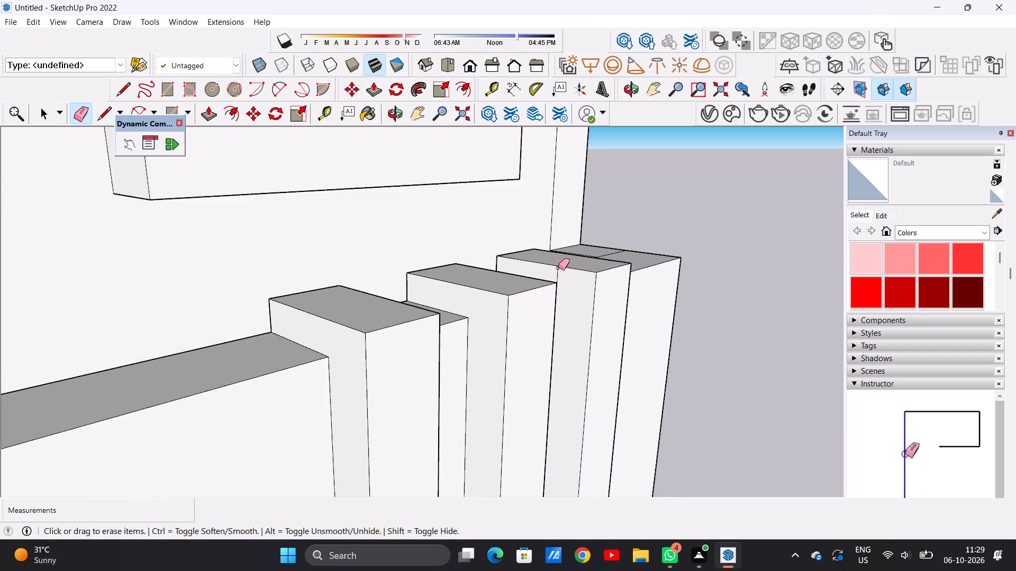
{"action": "scroll", "coordinate": [558, 268], "scroll_direction": "up", "scroll_amount": 2}
{"action": "left_click_drag", "start_coordinate": [554, 274], "coordinate": [572, 277]}
{"action": "scroll", "coordinate": [519, 315], "scroll_direction": "down", "scroll_amount": 14}
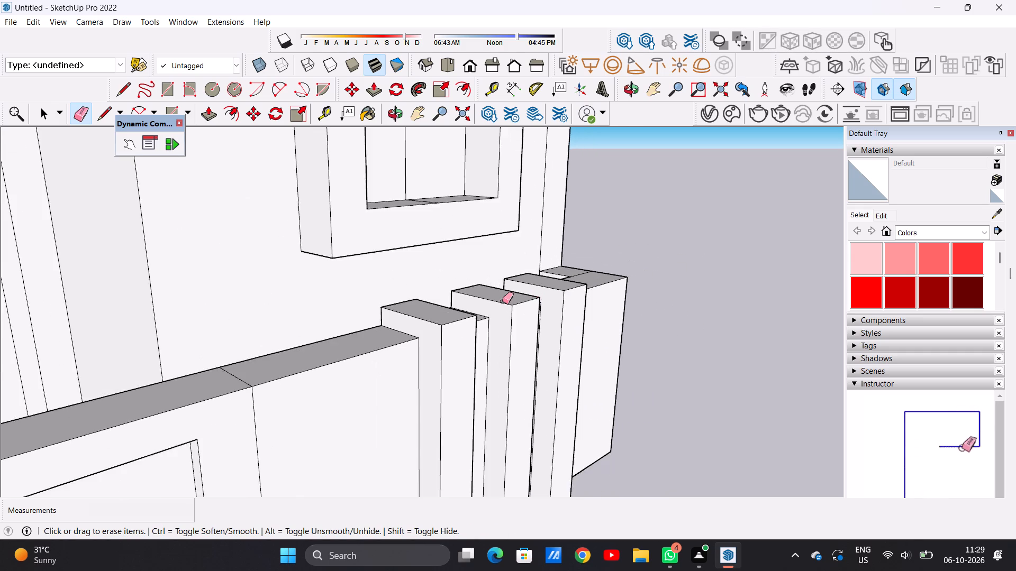
{"action": "scroll", "coordinate": [502, 301], "scroll_direction": "down", "scroll_amount": 4}
{"action": "key", "text": "space"}
Examine the house exterior from the front, both sides and above, checking the facade, roof parapet and boundary wall.
{"action": "scroll", "coordinate": [489, 316], "scroll_direction": "down", "scroll_amount": 15}
{"action": "middle_click_drag", "start_coordinate": [554, 346], "coordinate": [412, 325]}
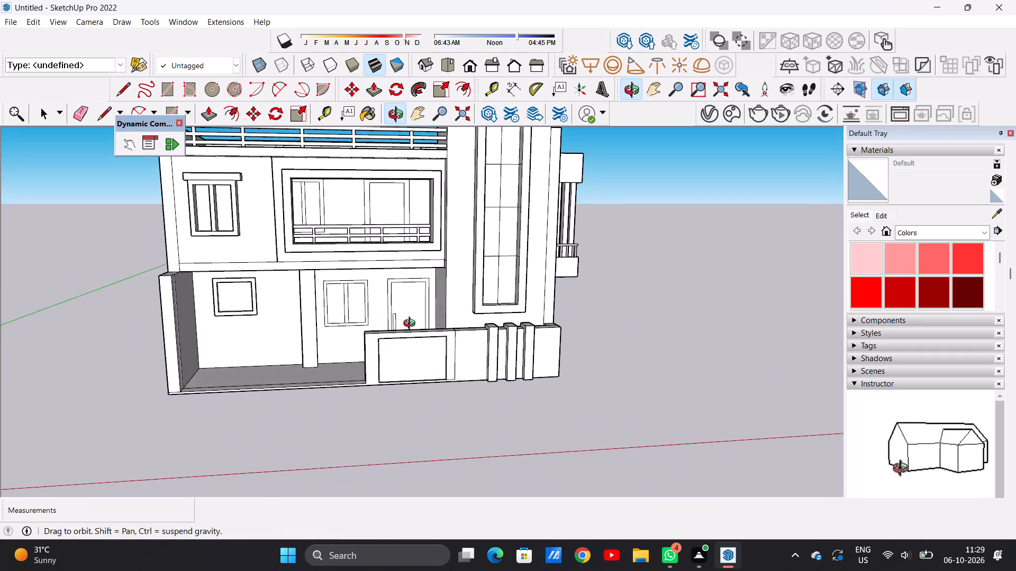
{"action": "middle_click_drag", "start_coordinate": [412, 325], "coordinate": [385, 320]}
{"action": "scroll", "coordinate": [434, 348], "scroll_direction": "down", "scroll_amount": 5}
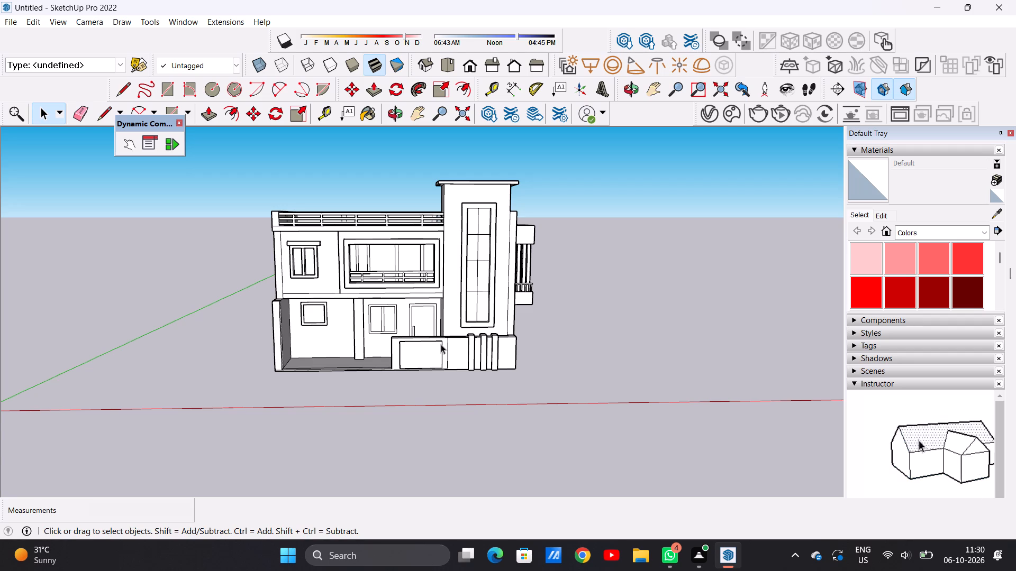
{"action": "scroll", "coordinate": [425, 381], "scroll_direction": "down", "scroll_amount": 10}
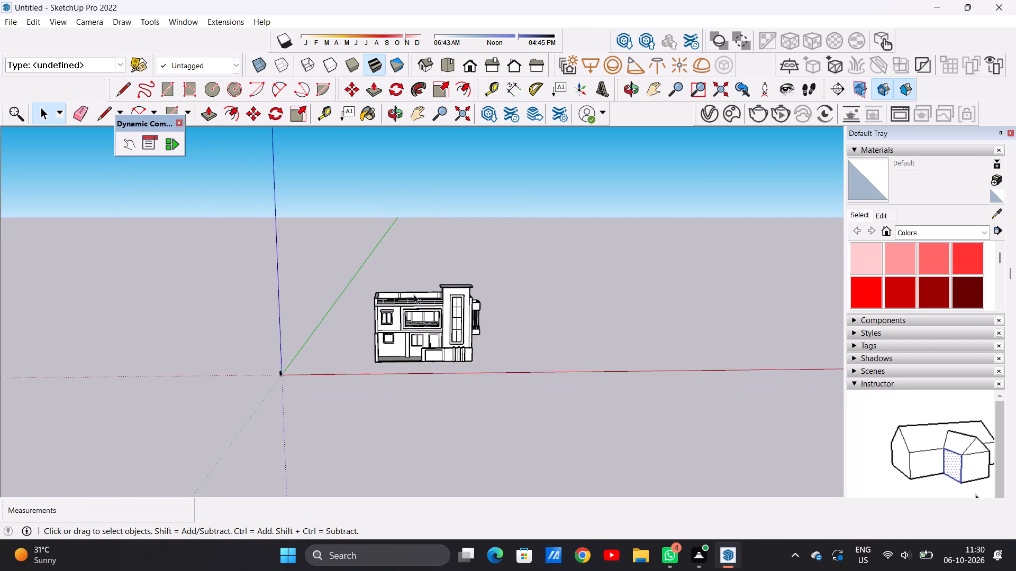
{"action": "scroll", "coordinate": [406, 302], "scroll_direction": "up", "scroll_amount": 13}
{"action": "middle_click_drag", "start_coordinate": [518, 364], "coordinate": [310, 356]}
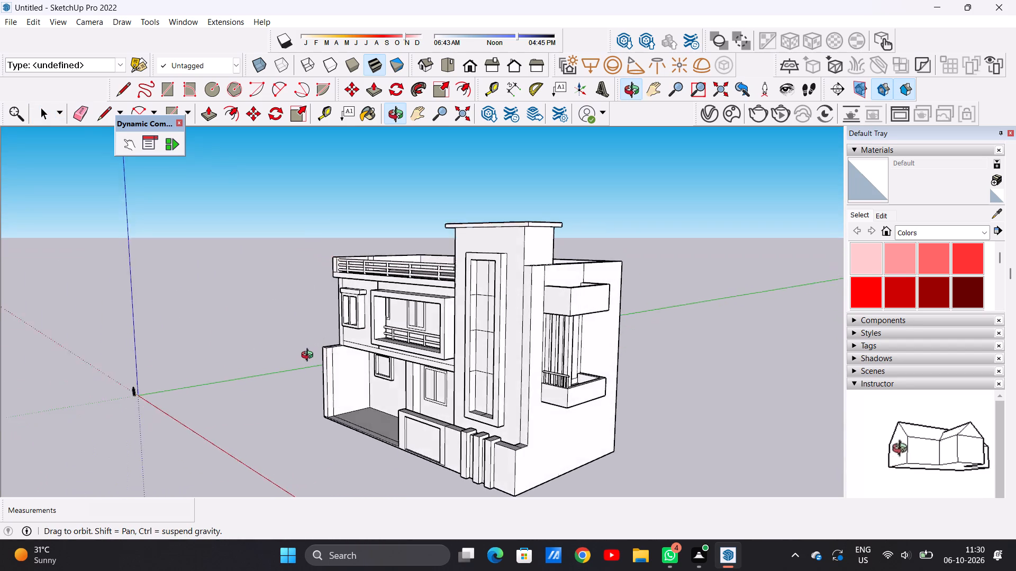
{"action": "middle_click_drag", "start_coordinate": [310, 356], "coordinate": [522, 377]}
{"action": "middle_click_drag", "start_coordinate": [515, 377], "coordinate": [476, 339]}
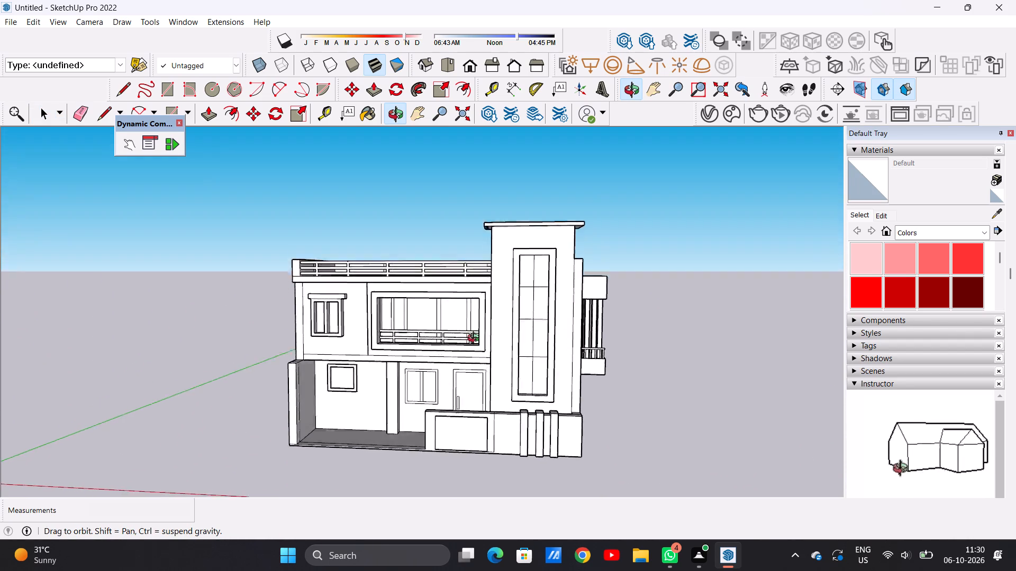
{"action": "middle_click_drag", "start_coordinate": [476, 339], "coordinate": [504, 328]}
{"action": "scroll", "coordinate": [454, 372], "scroll_direction": "up", "scroll_amount": 5}
{"action": "middle_click_drag", "start_coordinate": [453, 372], "coordinate": [452, 413]}
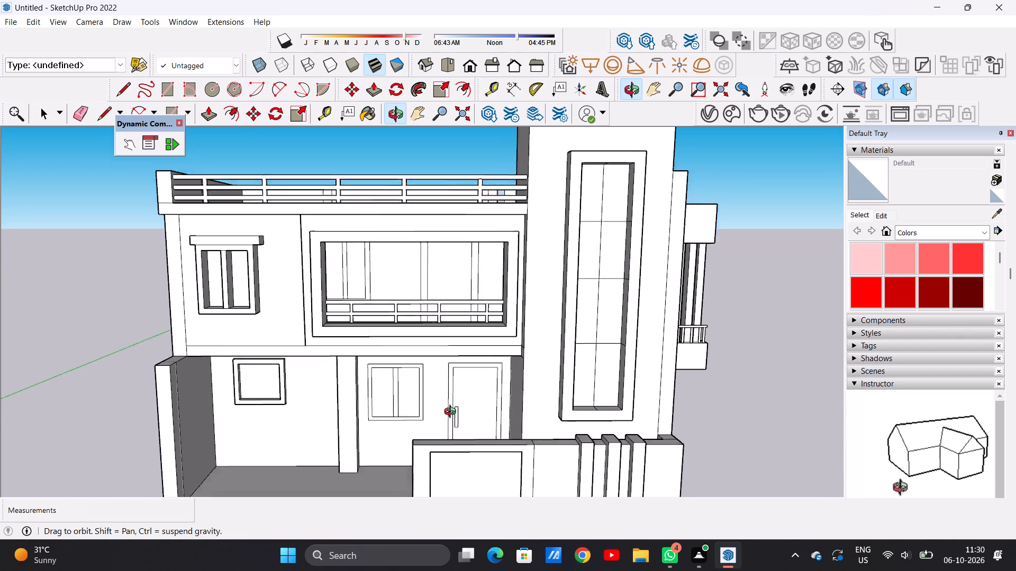
{"action": "middle_click_drag", "start_coordinate": [452, 413], "coordinate": [485, 443]}
{"action": "scroll", "coordinate": [495, 429], "scroll_direction": "down", "scroll_amount": 6}
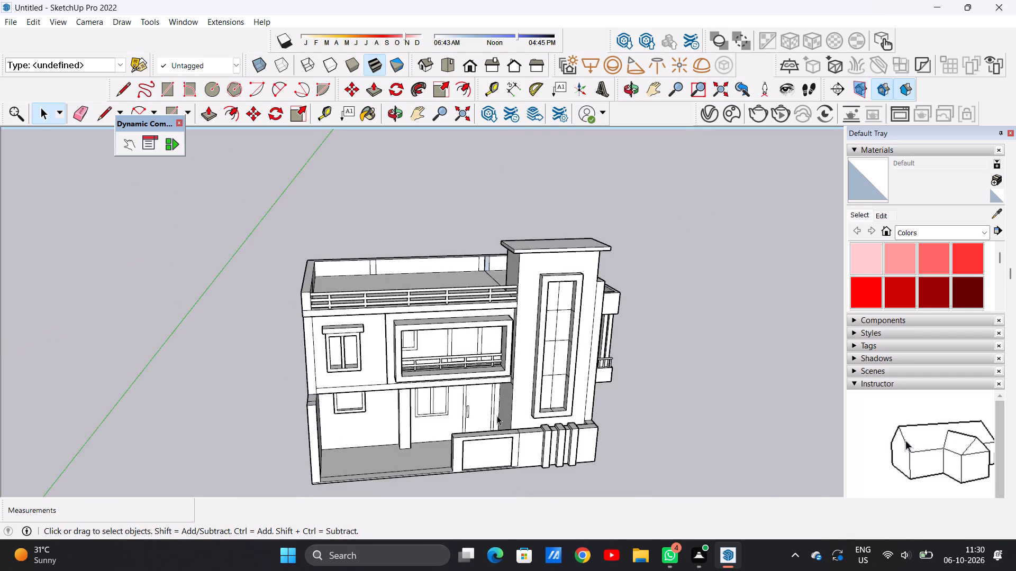
{"action": "scroll", "coordinate": [497, 416], "scroll_direction": "down", "scroll_amount": 2}
{"action": "middle_click_drag", "start_coordinate": [477, 449], "coordinate": [446, 389]}
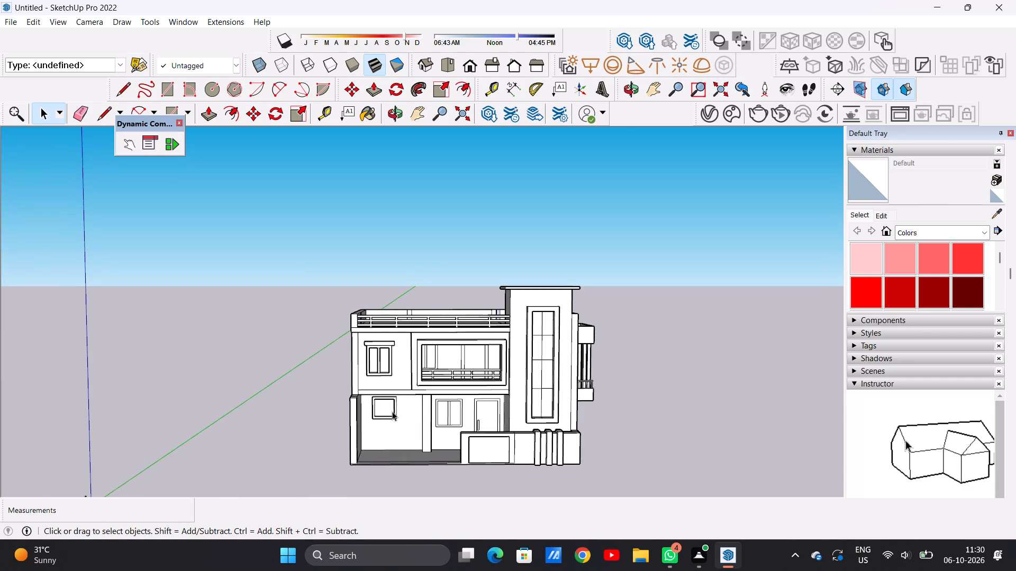
{"action": "scroll", "coordinate": [405, 404], "scroll_direction": "down", "scroll_amount": 4}
{"action": "middle_click_drag", "start_coordinate": [368, 404], "coordinate": [471, 482]}
{"action": "scroll", "coordinate": [403, 390], "scroll_direction": "up", "scroll_amount": 2}
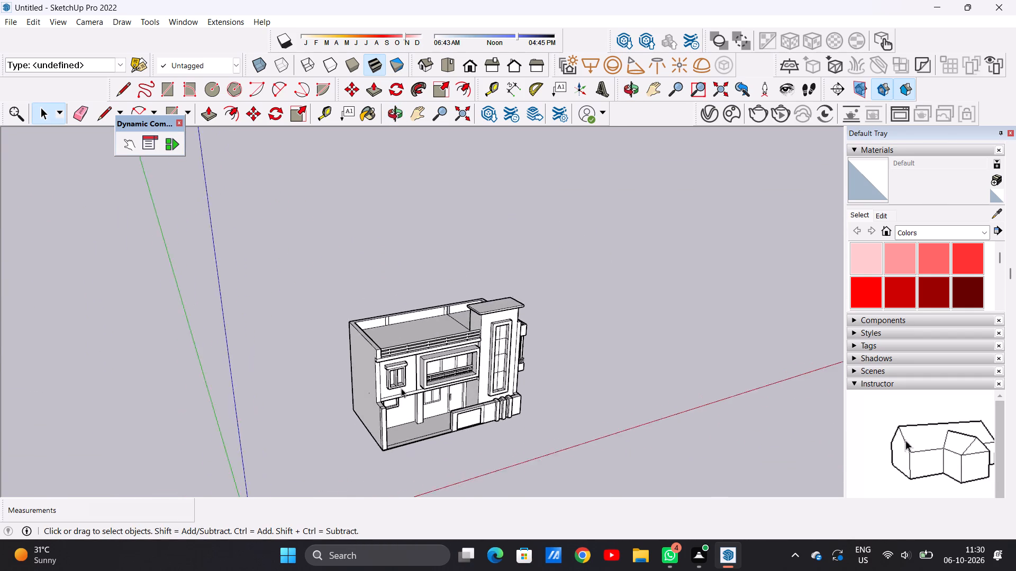
{"action": "scroll", "coordinate": [401, 388], "scroll_direction": "up", "scroll_amount": 10}
{"action": "scroll", "coordinate": [367, 408], "scroll_direction": "down", "scroll_amount": 3}
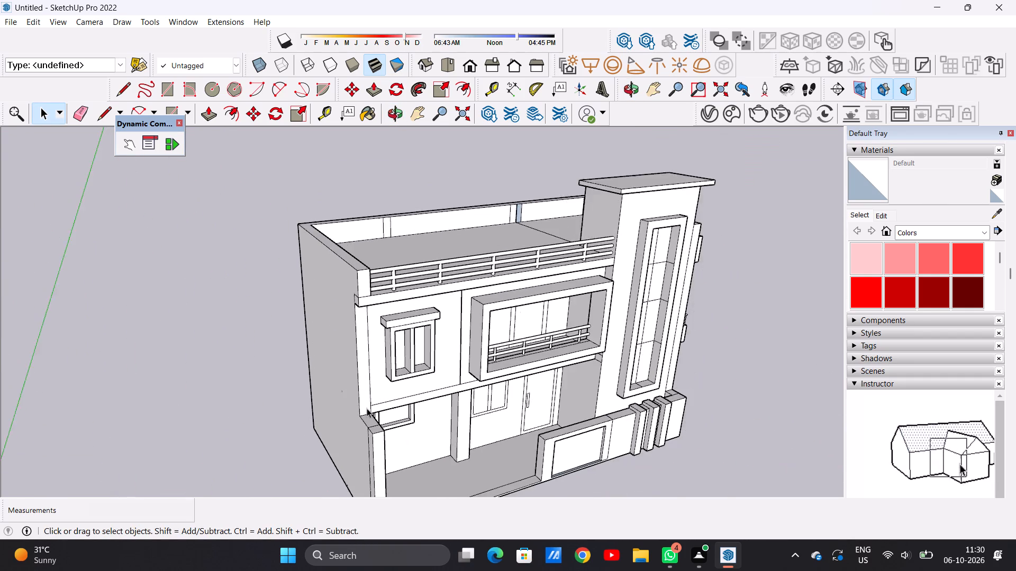
{"action": "scroll", "coordinate": [367, 408], "scroll_direction": "down", "scroll_amount": 7}
{"action": "middle_click_drag", "start_coordinate": [413, 414], "coordinate": [413, 414]}
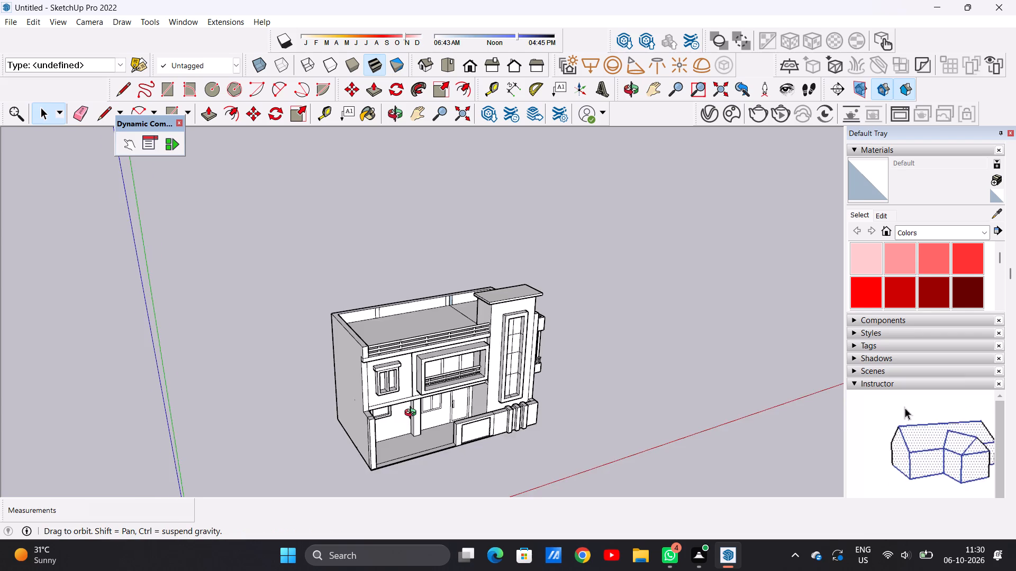
{"action": "middle_click_drag", "start_coordinate": [413, 414], "coordinate": [373, 449]}
{"action": "scroll", "coordinate": [375, 389], "scroll_direction": "up", "scroll_amount": 14}
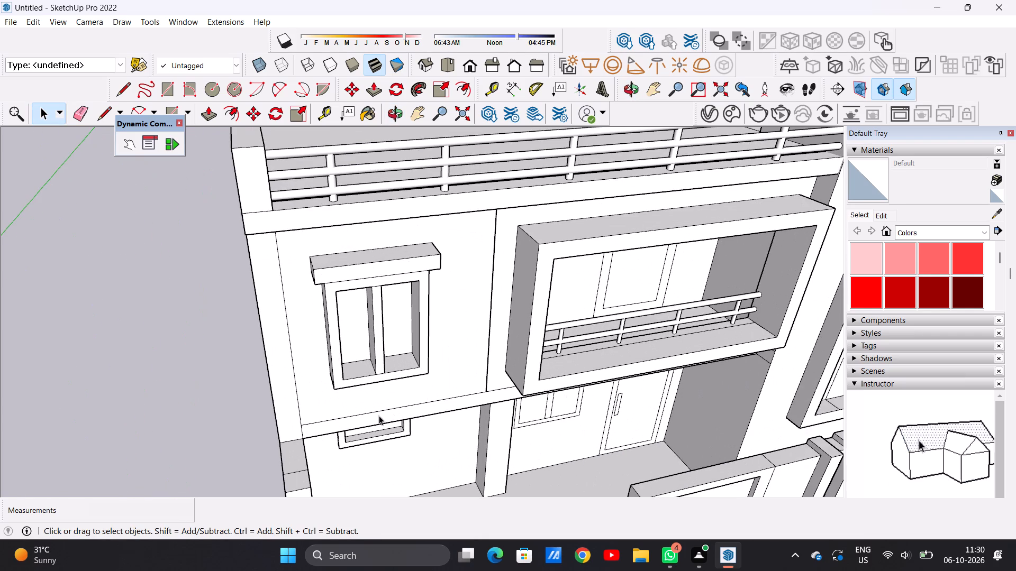
Push/Pull the horizontal band beneath the first-floor window and balcony outward about 3' 10 15/16" from the facade.
{"action": "scroll", "coordinate": [379, 416], "scroll_direction": "down", "scroll_amount": 6}
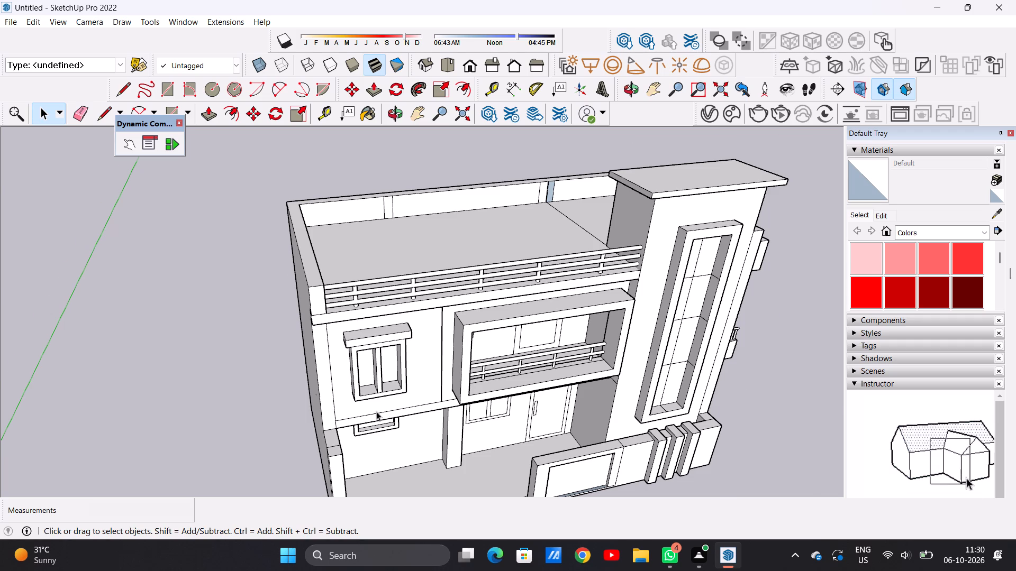
{"action": "scroll", "coordinate": [376, 411], "scroll_direction": "up", "scroll_amount": 4}
{"action": "scroll", "coordinate": [409, 390], "scroll_direction": "down", "scroll_amount": 2}
{"action": "middle_click_drag", "start_coordinate": [382, 393], "coordinate": [453, 395]}
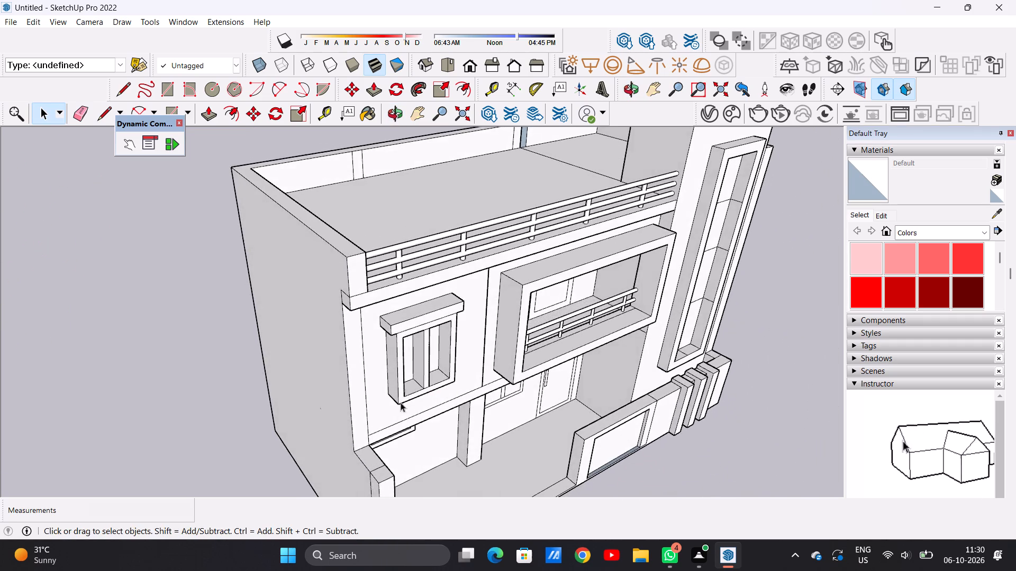
{"action": "scroll", "coordinate": [392, 403], "scroll_direction": "up", "scroll_amount": 4}
{"action": "scroll", "coordinate": [392, 403], "scroll_direction": "down", "scroll_amount": 3}
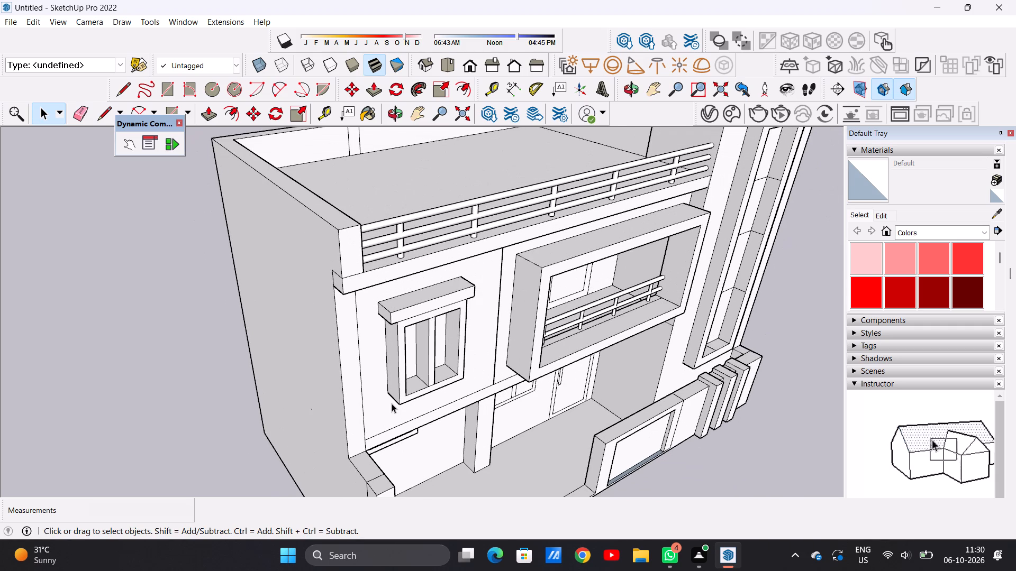
{"action": "scroll", "coordinate": [398, 398], "scroll_direction": "down", "scroll_amount": 2}
{"action": "middle_click_drag", "start_coordinate": [403, 425], "coordinate": [404, 402]}
{"action": "scroll", "coordinate": [396, 416], "scroll_direction": "up", "scroll_amount": 7}
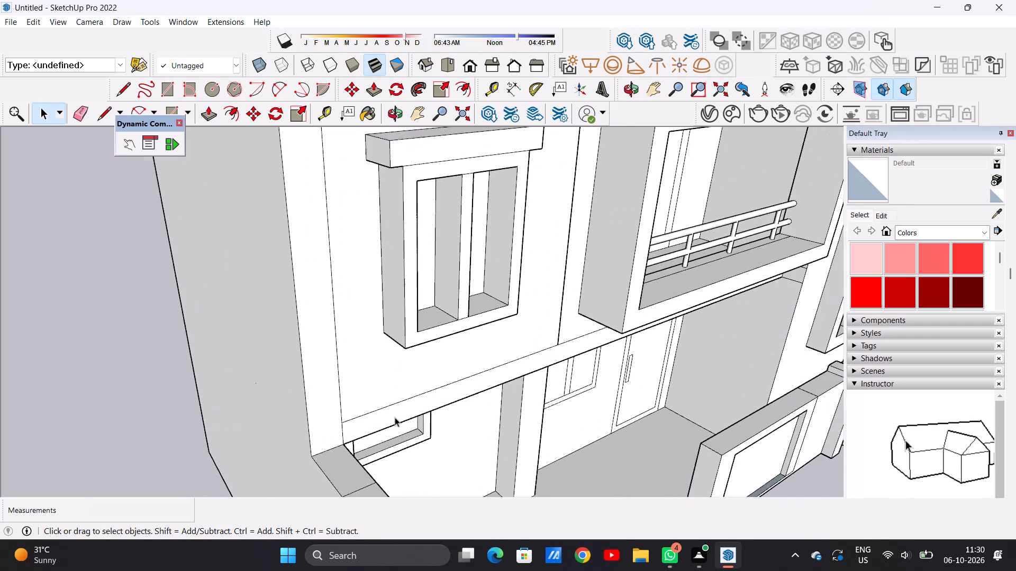
{"action": "scroll", "coordinate": [395, 417], "scroll_direction": "up", "scroll_amount": 2}
{"action": "key", "text": "p"}
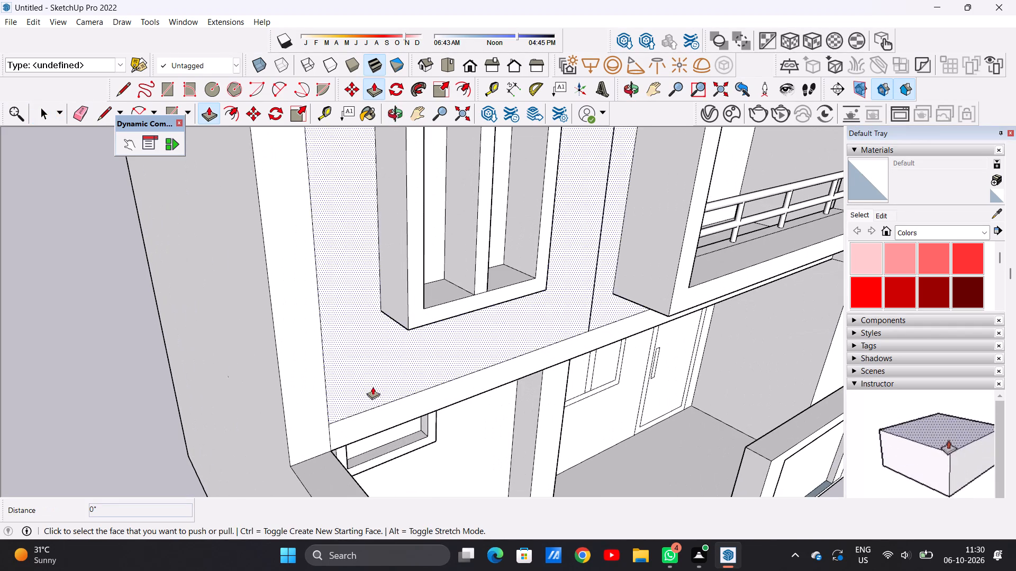
{"action": "left_click", "coordinate": [362, 416]}
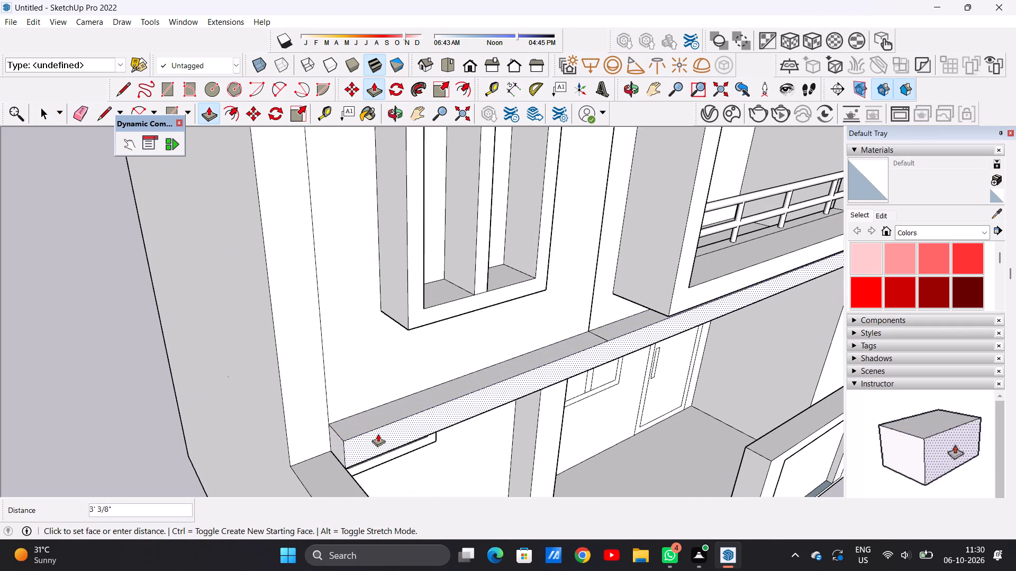
{"action": "left_click", "coordinate": [383, 444]}
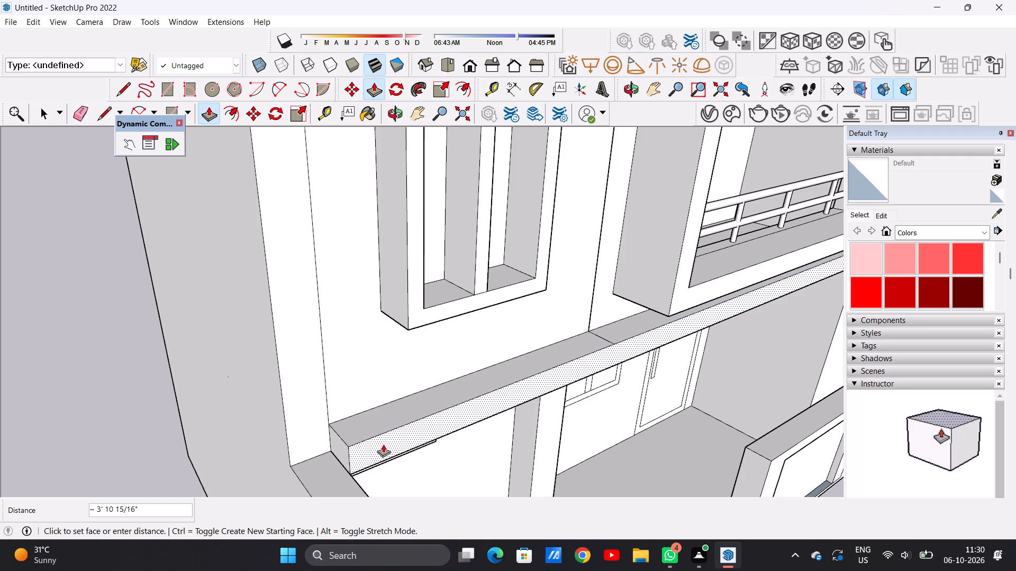
{"action": "key", "text": "space"}
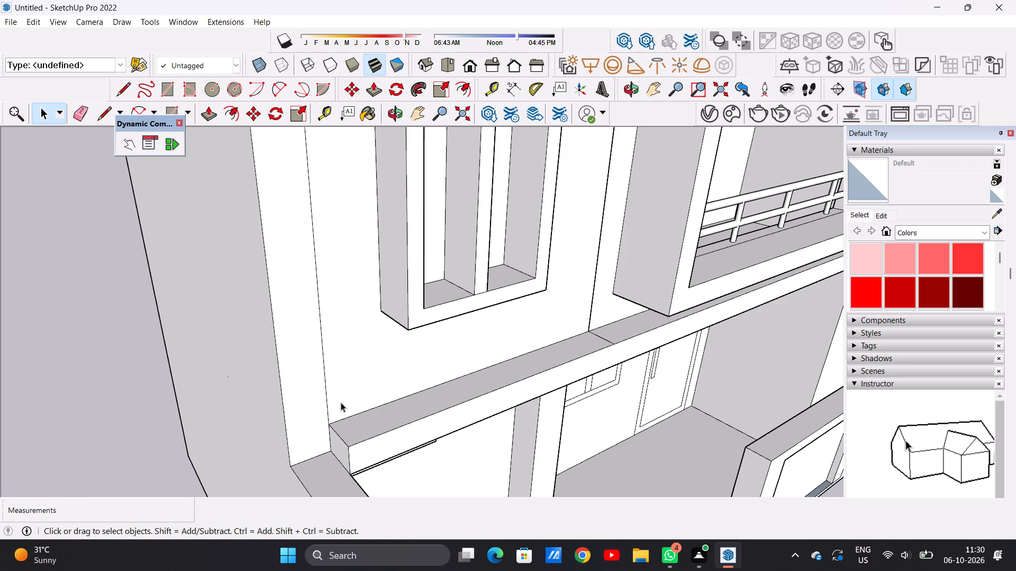
Push/Pull the projecting band's end face beneath the first-floor window about 3' 11 11/16" to the facade's outer corner.
{"action": "scroll", "coordinate": [359, 401], "scroll_direction": "down", "scroll_amount": 9}
{"action": "middle_click_drag", "start_coordinate": [368, 402], "coordinate": [314, 390]}
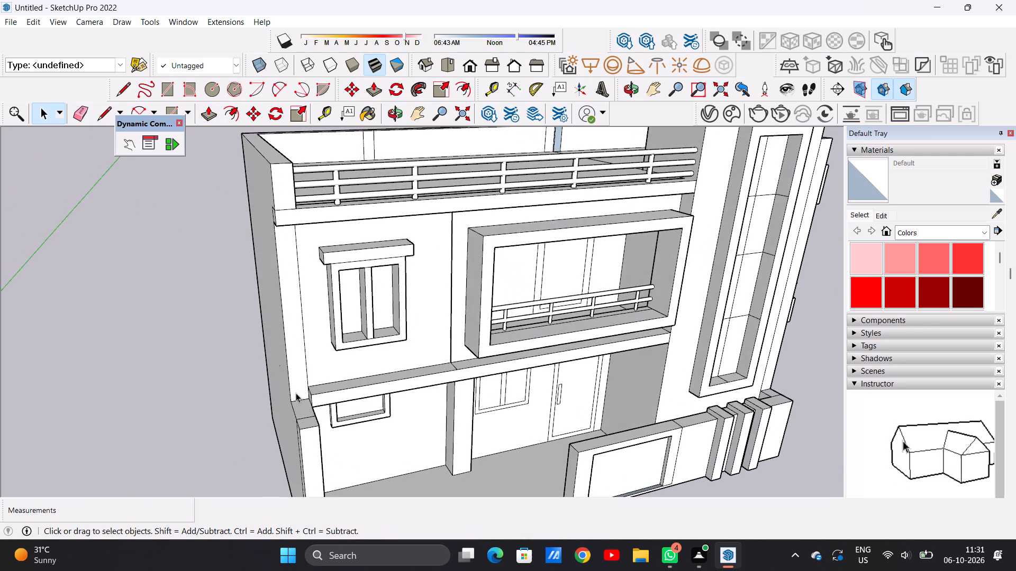
{"action": "scroll", "coordinate": [296, 392], "scroll_direction": "up", "scroll_amount": 6}
{"action": "middle_click_drag", "start_coordinate": [311, 390], "coordinate": [349, 387]}
{"action": "scroll", "coordinate": [349, 392], "scroll_direction": "up", "scroll_amount": 5}
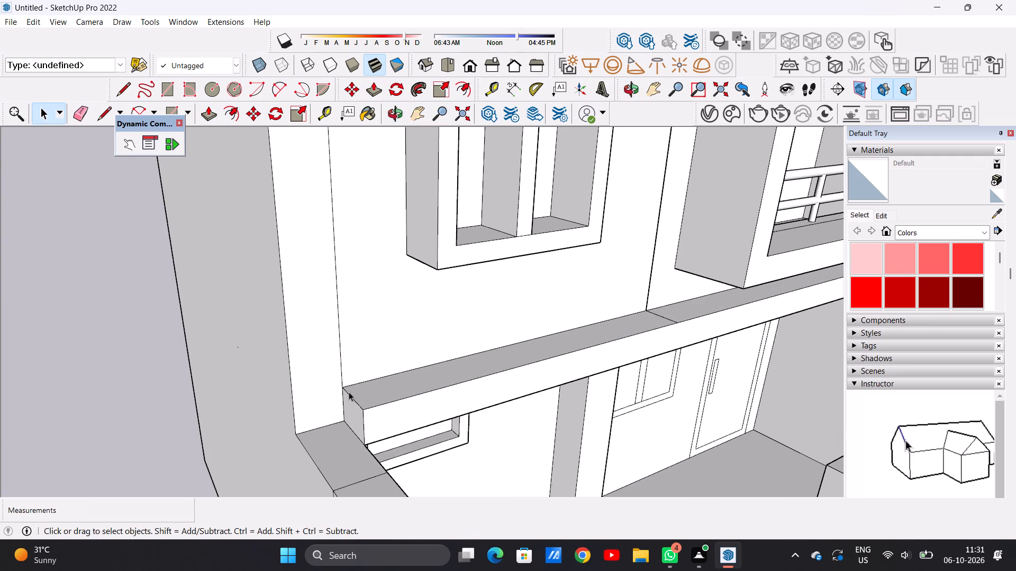
{"action": "key", "text": "p"}
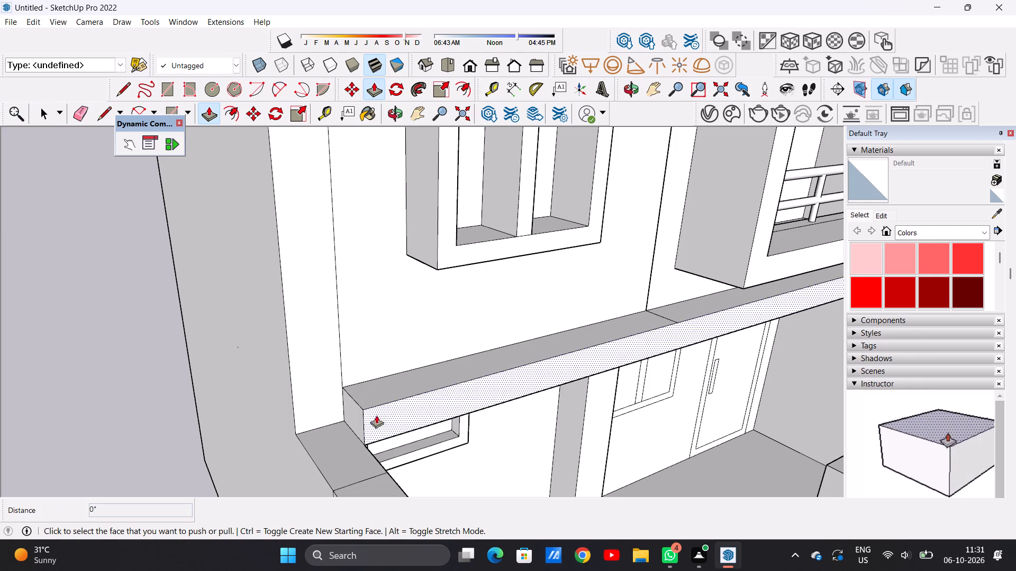
{"action": "left_click", "coordinate": [356, 407]}
{"action": "left_click", "coordinate": [291, 397]}
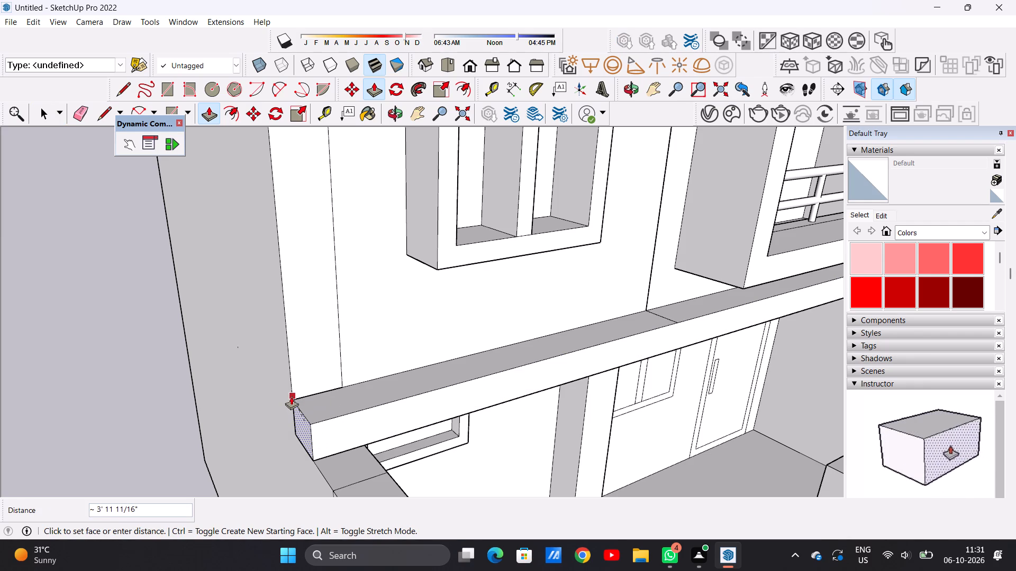
{"action": "key", "text": "space"}
Examine the house from the front, the side and above, checking the extended band, porch, balcony and boundary wall.
{"action": "scroll", "coordinate": [306, 387], "scroll_direction": "down", "scroll_amount": 9}
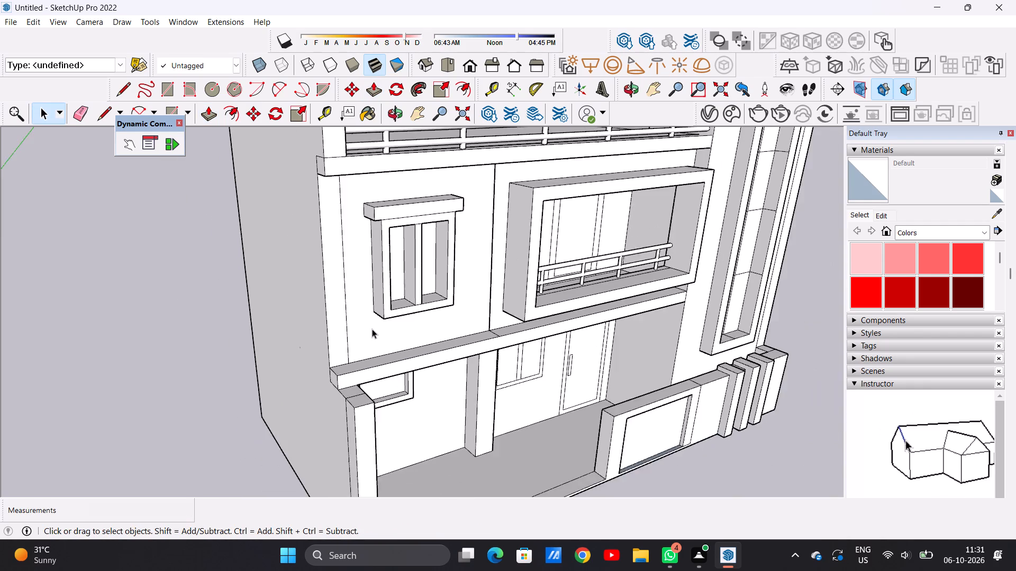
{"action": "scroll", "coordinate": [372, 329], "scroll_direction": "down", "scroll_amount": 5}
{"action": "middle_click_drag", "start_coordinate": [473, 350], "coordinate": [339, 333]}
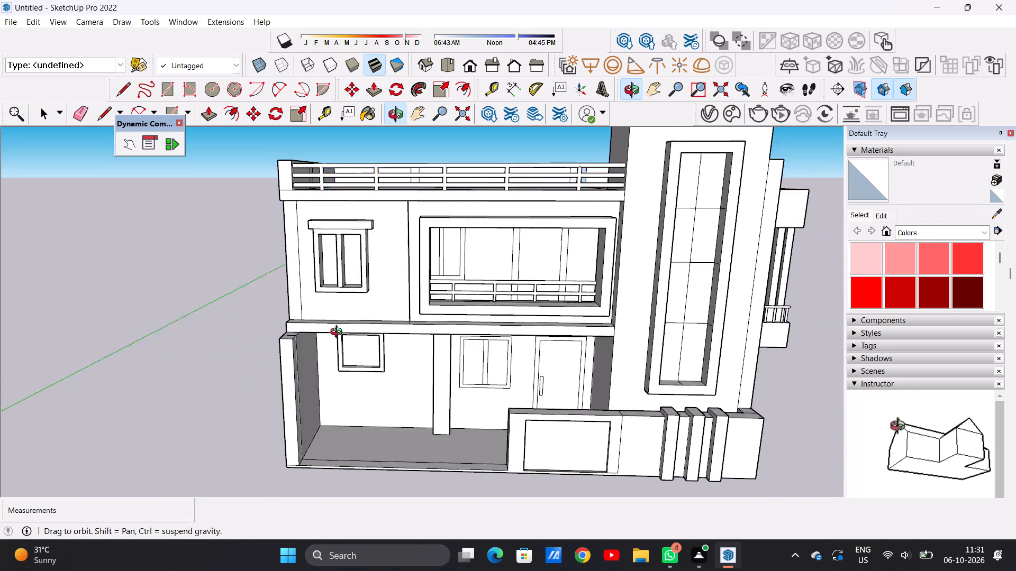
{"action": "middle_click_drag", "start_coordinate": [339, 333], "coordinate": [339, 353]}
{"action": "middle_click_drag", "start_coordinate": [356, 325], "coordinate": [367, 284]}
{"action": "scroll", "coordinate": [367, 293], "scroll_direction": "up", "scroll_amount": 1}
{"action": "scroll", "coordinate": [381, 318], "scroll_direction": "down", "scroll_amount": 9}
{"action": "scroll", "coordinate": [413, 370], "scroll_direction": "up", "scroll_amount": 3}
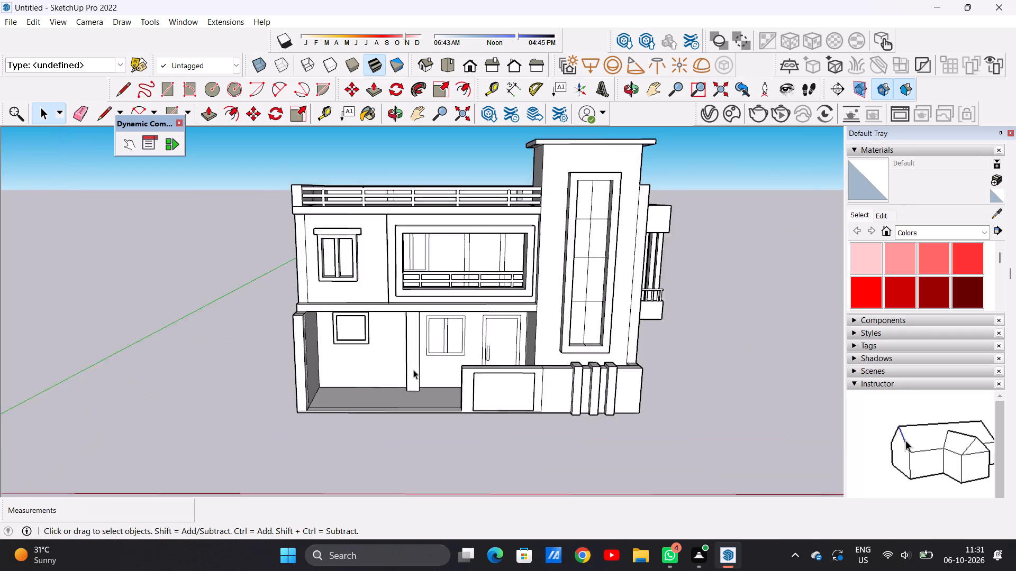
{"action": "scroll", "coordinate": [413, 370], "scroll_direction": "up", "scroll_amount": 3}
{"action": "middle_click_drag", "start_coordinate": [416, 386], "coordinate": [427, 377]}
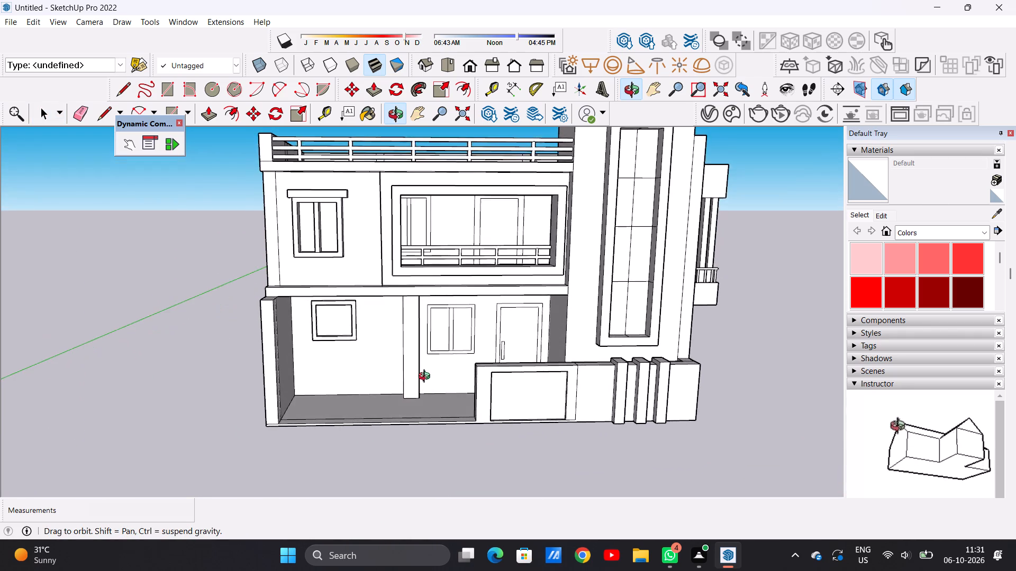
{"action": "middle_click_drag", "start_coordinate": [427, 377], "coordinate": [427, 377]}
{"action": "scroll", "coordinate": [425, 382], "scroll_direction": "up", "scroll_amount": 1}
{"action": "scroll", "coordinate": [434, 400], "scroll_direction": "down", "scroll_amount": 6}
{"action": "scroll", "coordinate": [453, 420], "scroll_direction": "up", "scroll_amount": 6}
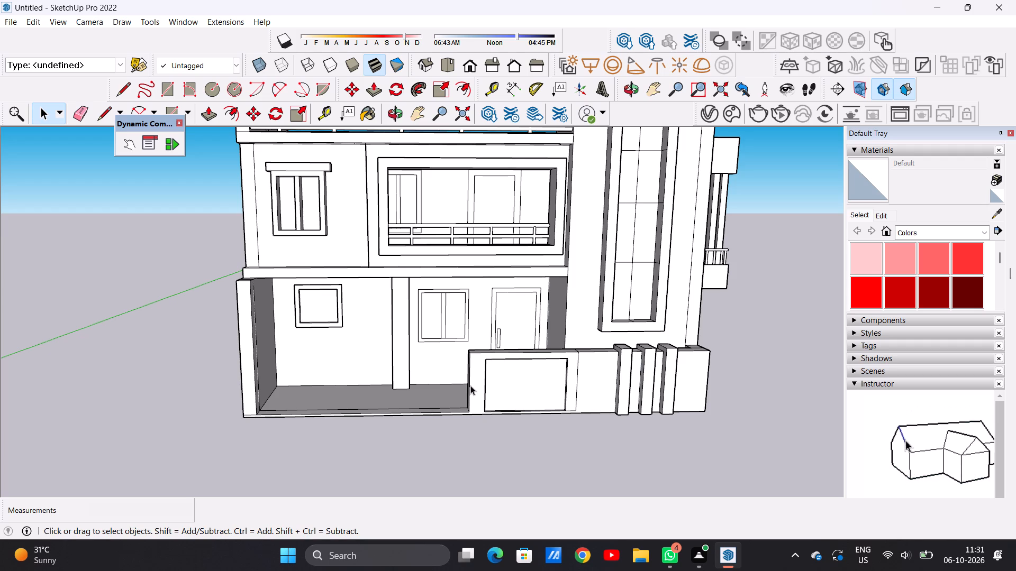
{"action": "scroll", "coordinate": [323, 301], "scroll_direction": "down", "scroll_amount": 4}
{"action": "middle_click_drag", "start_coordinate": [415, 375], "coordinate": [617, 419]}
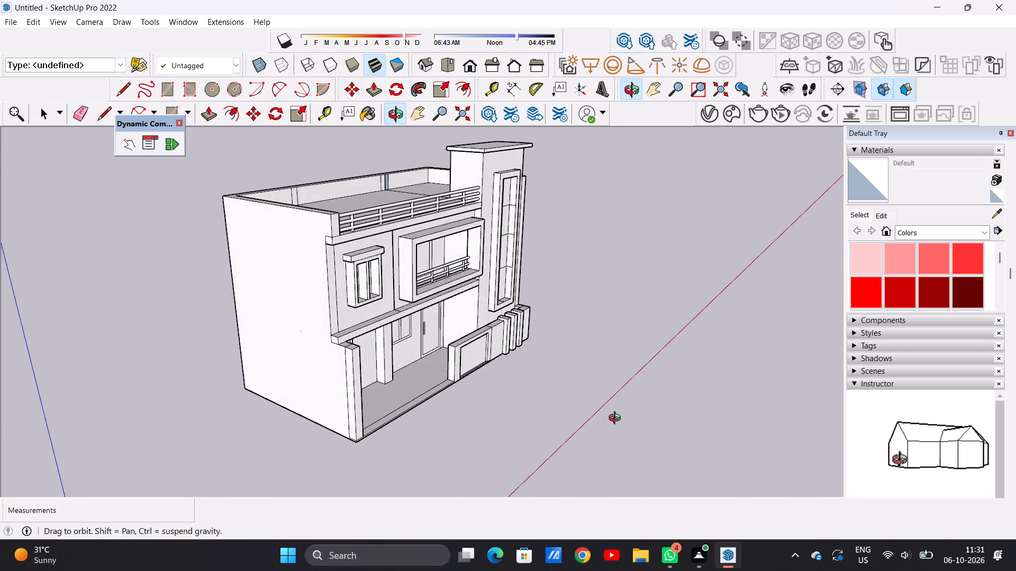
{"action": "middle_click_drag", "start_coordinate": [617, 419], "coordinate": [395, 484]}
{"action": "scroll", "coordinate": [434, 374], "scroll_direction": "up", "scroll_amount": 8}
{"action": "middle_click_drag", "start_coordinate": [446, 413], "coordinate": [598, 407]}
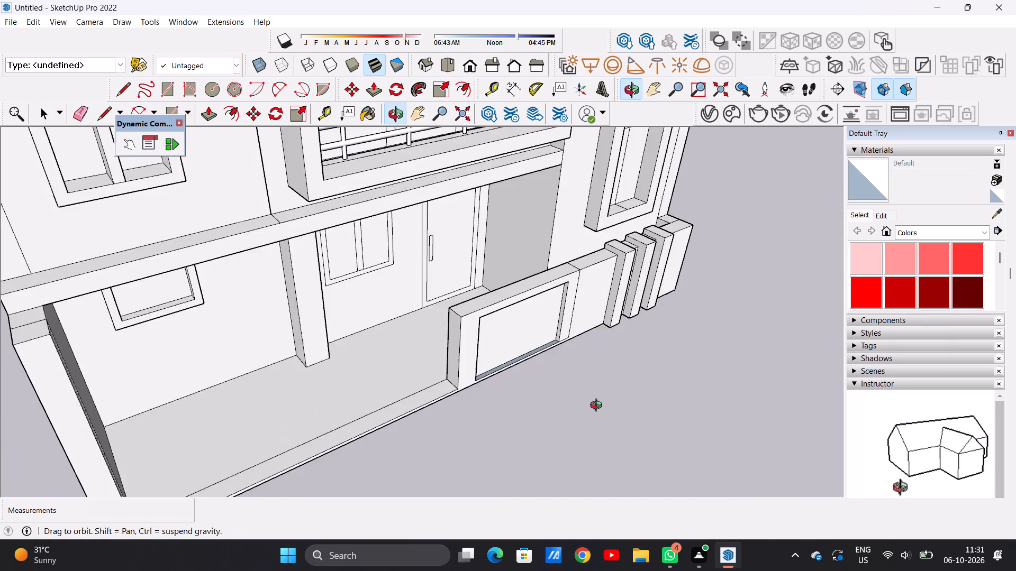
{"action": "middle_click_drag", "start_coordinate": [598, 407], "coordinate": [480, 438]}
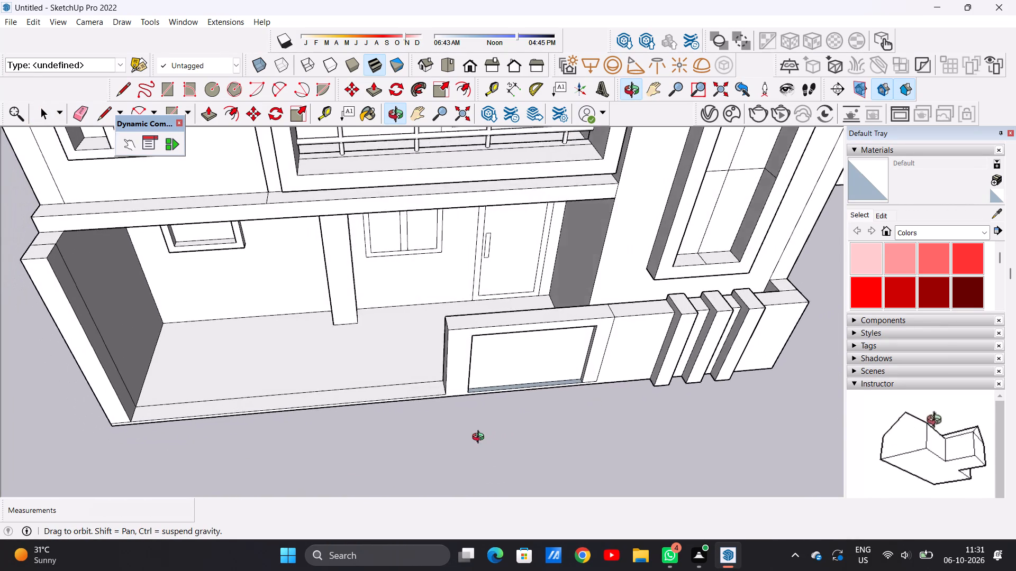
{"action": "middle_click_drag", "start_coordinate": [480, 438], "coordinate": [473, 451]}
{"action": "scroll", "coordinate": [473, 451], "scroll_direction": "up", "scroll_amount": 1}
{"action": "scroll", "coordinate": [480, 409], "scroll_direction": "down", "scroll_amount": 4}
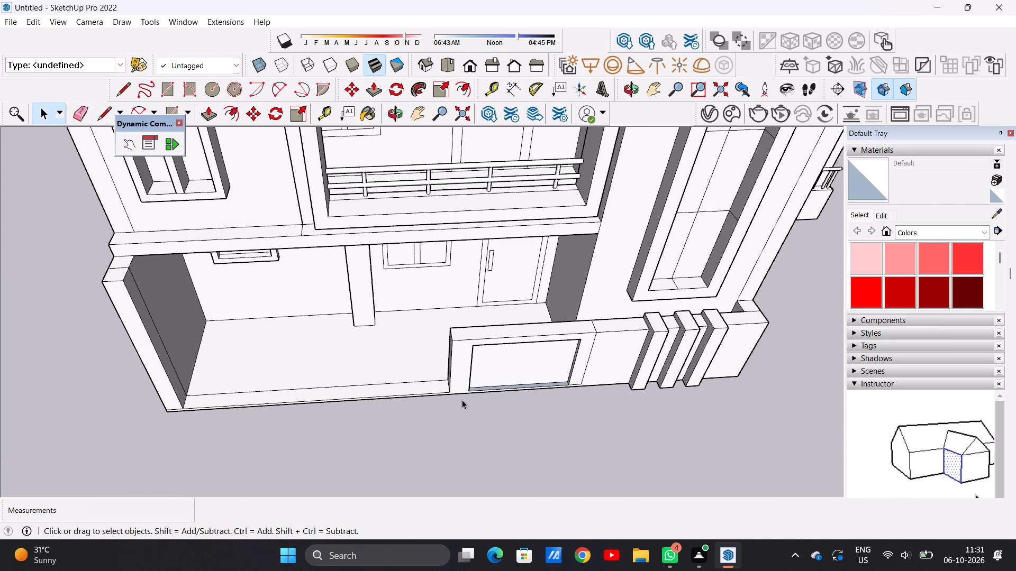
{"action": "scroll", "coordinate": [450, 382], "scroll_direction": "down", "scroll_amount": 7}
{"action": "middle_click_drag", "start_coordinate": [444, 277], "coordinate": [429, 213]}
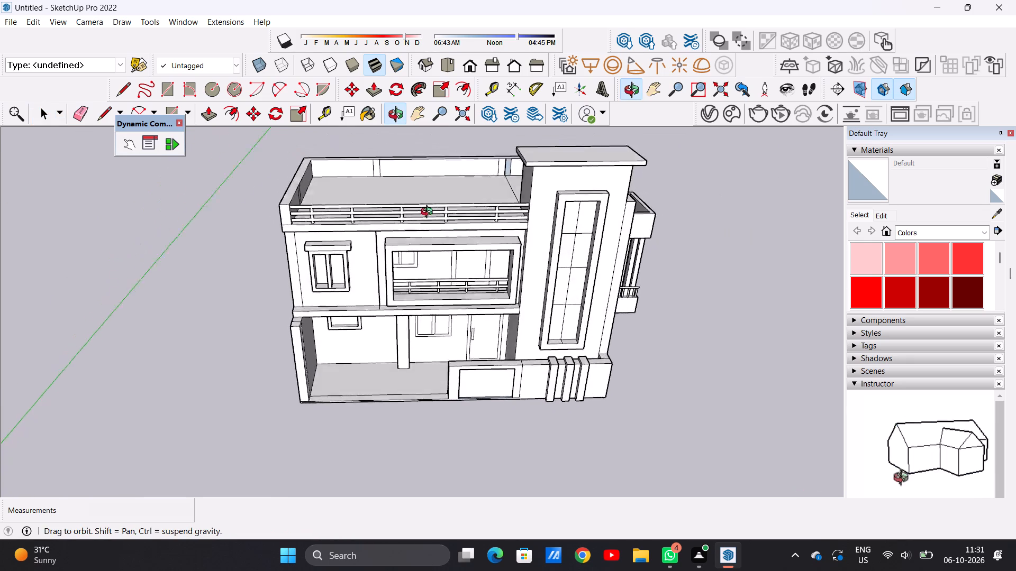
{"action": "middle_click_drag", "start_coordinate": [429, 213], "coordinate": [414, 188]}
Draw a rectangle about 1' 6 11/16" by 2' 6 1/4" on the balcony floor's front edge, near the window-side corner, and select it.
{"action": "scroll", "coordinate": [402, 281], "scroll_direction": "up", "scroll_amount": 9}
{"action": "scroll", "coordinate": [397, 299], "scroll_direction": "down", "scroll_amount": 2}
{"action": "middle_click_drag", "start_coordinate": [405, 307], "coordinate": [404, 293]}
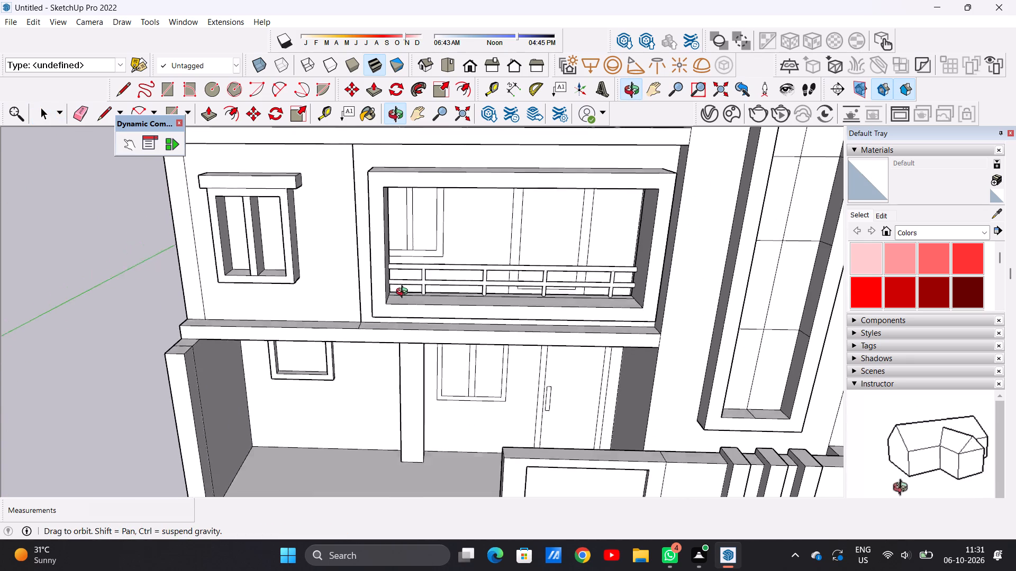
{"action": "middle_click_drag", "start_coordinate": [404, 293], "coordinate": [412, 377]}
{"action": "scroll", "coordinate": [437, 331], "scroll_direction": "up", "scroll_amount": 4}
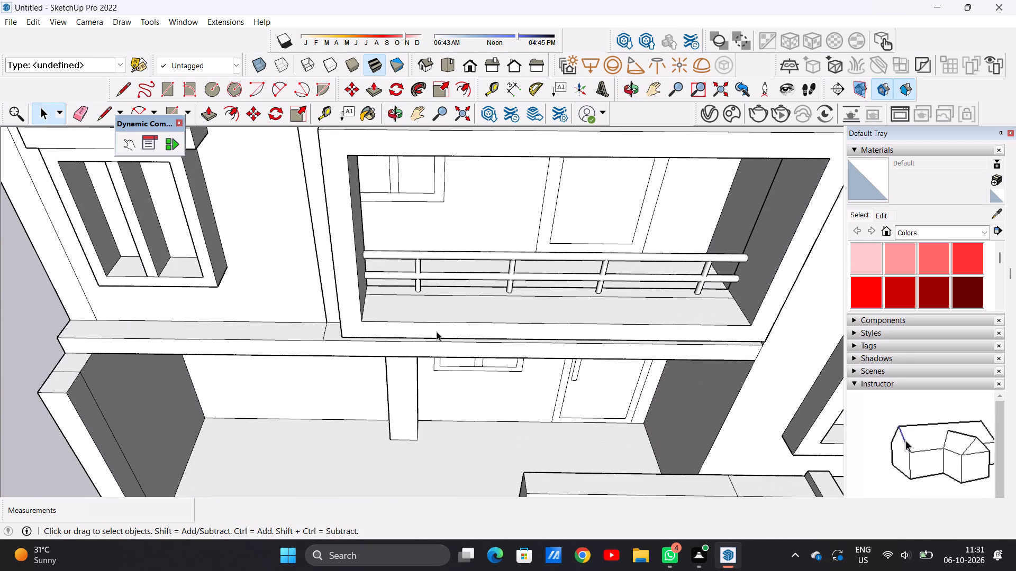
{"action": "key", "text": "r"}
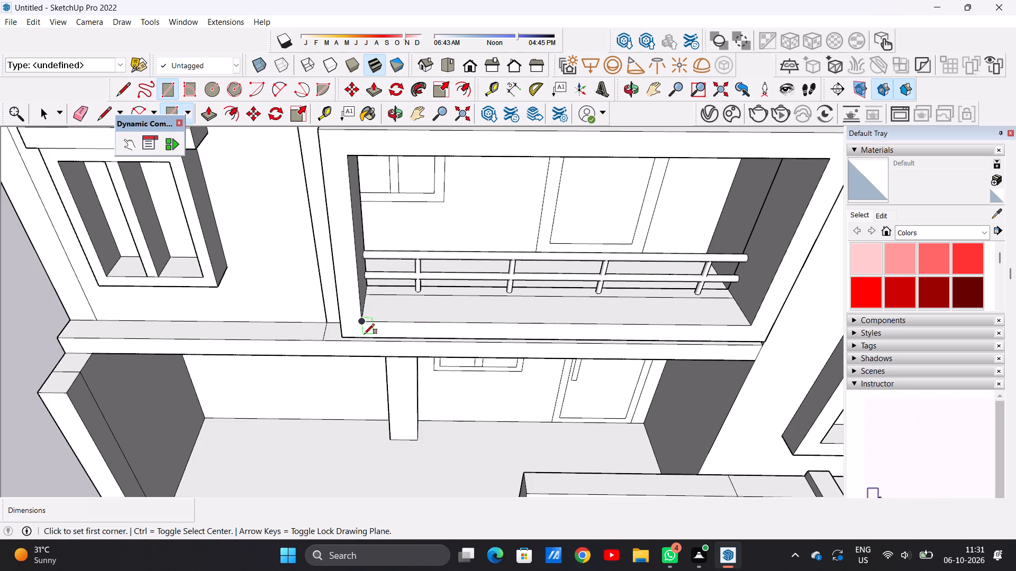
{"action": "scroll", "coordinate": [379, 320], "scroll_direction": "up", "scroll_amount": 5}
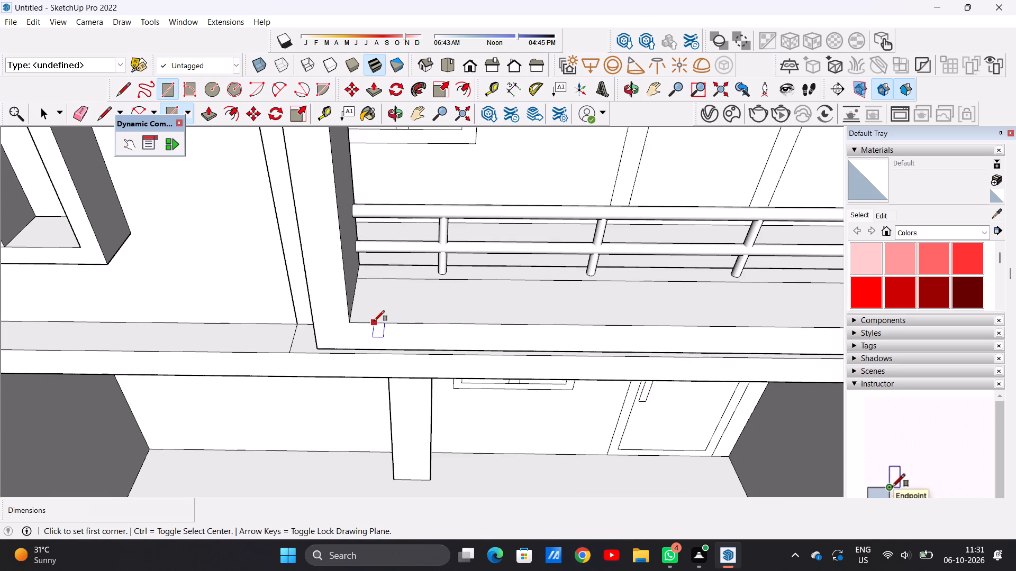
{"action": "left_click", "coordinate": [374, 321]}
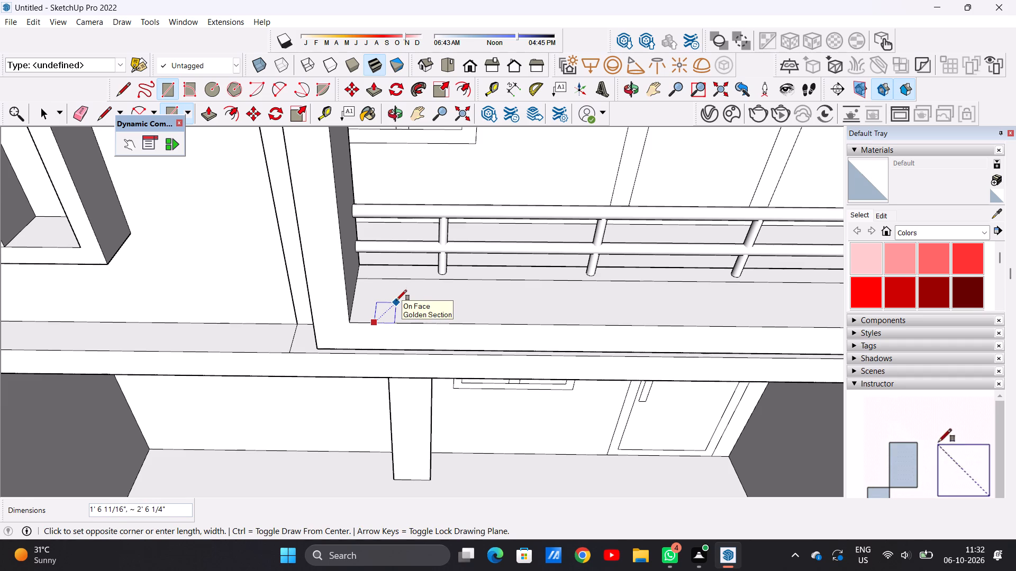
{"action": "left_click", "coordinate": [396, 300]}
{"action": "key", "text": "space"}
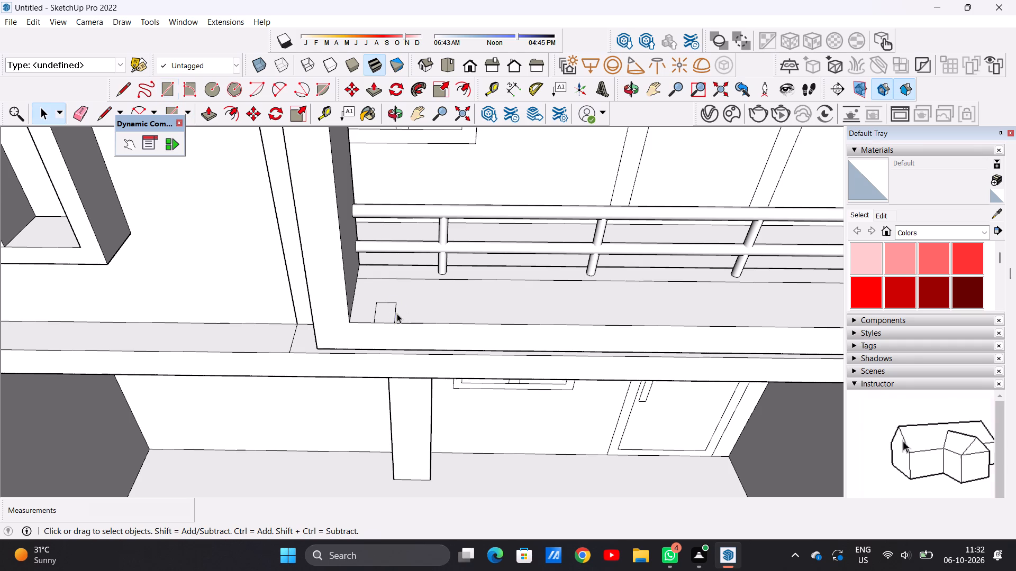
{"action": "double_click", "coordinate": [388, 313]}
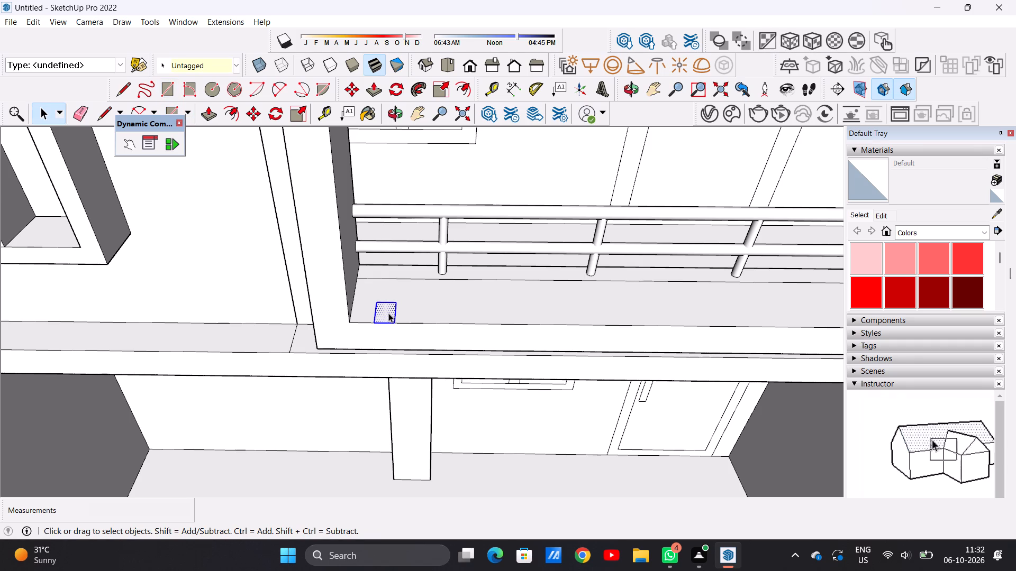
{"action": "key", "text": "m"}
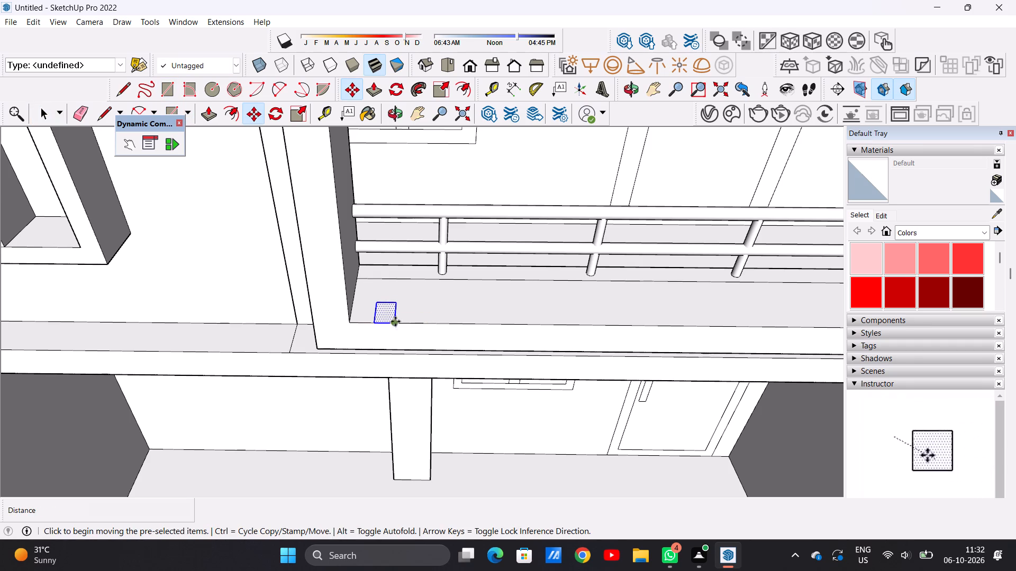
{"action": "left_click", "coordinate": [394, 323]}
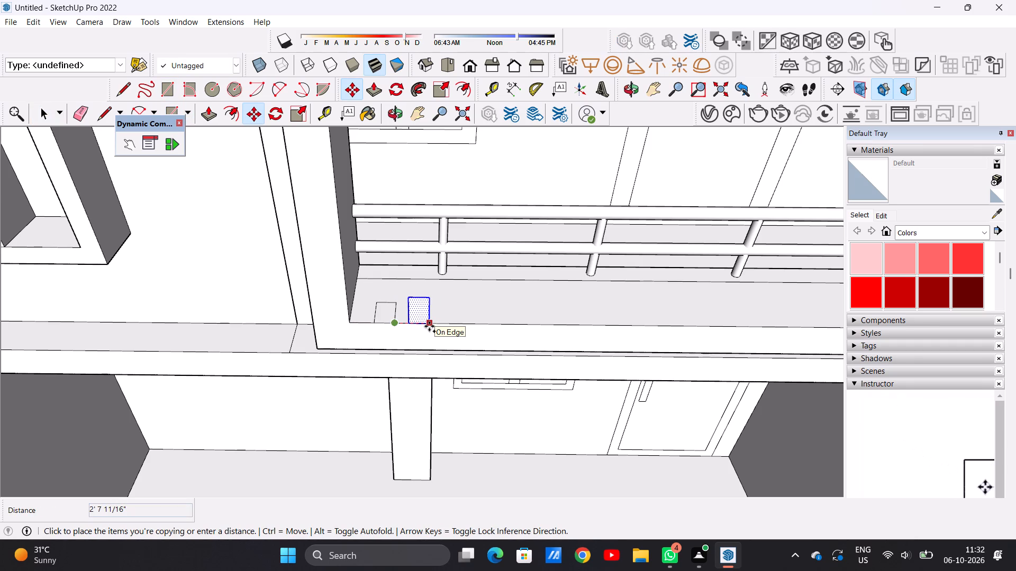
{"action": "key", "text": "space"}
Copy the rectangle four times in a row along the balcony floor's front edge, spaced about 2' 2" apart.
{"action": "scroll", "coordinate": [427, 314], "scroll_direction": "up", "scroll_amount": 5}
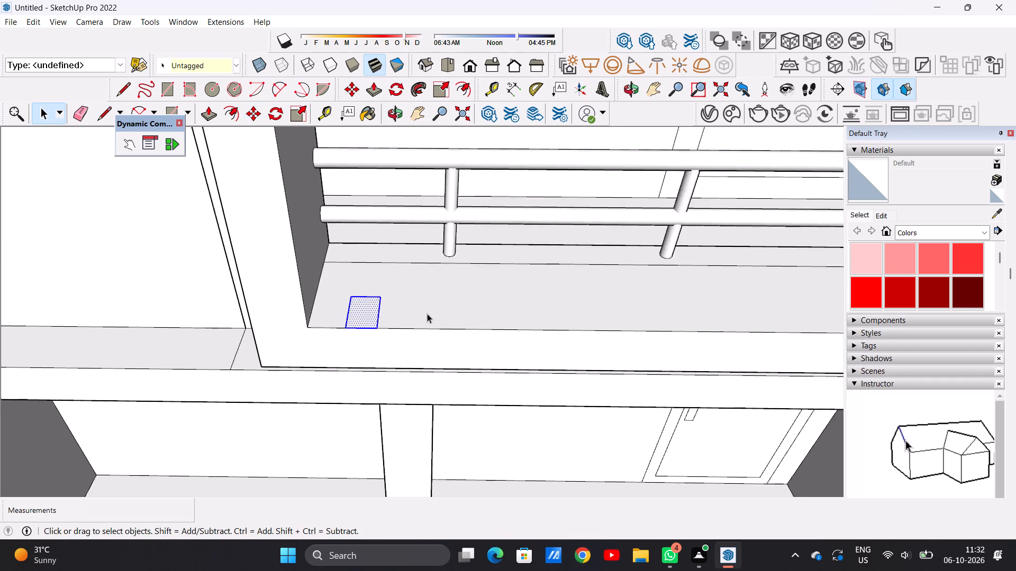
{"action": "middle_click_drag", "start_coordinate": [382, 322], "coordinate": [392, 271]}
{"action": "scroll", "coordinate": [412, 300], "scroll_direction": "up", "scroll_amount": 4}
{"action": "key", "text": "m"}
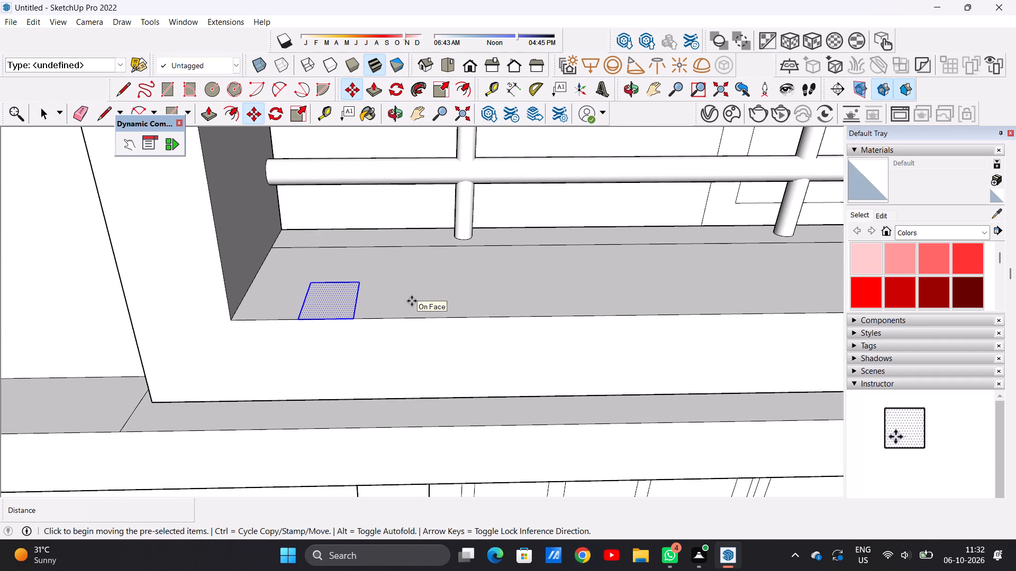
{"action": "left_click", "coordinate": [359, 317]}
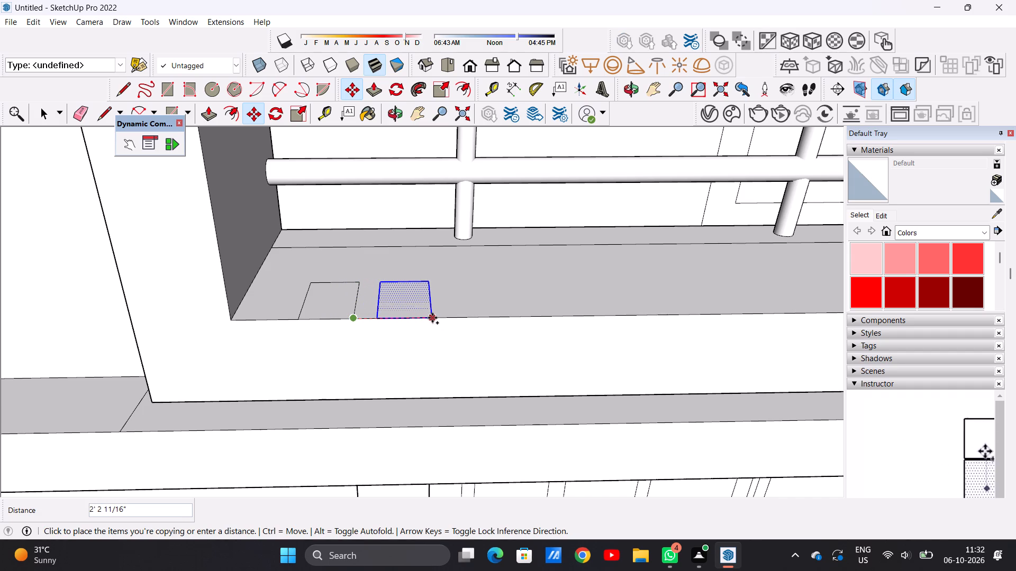
{"action": "left_click", "coordinate": [428, 316]}
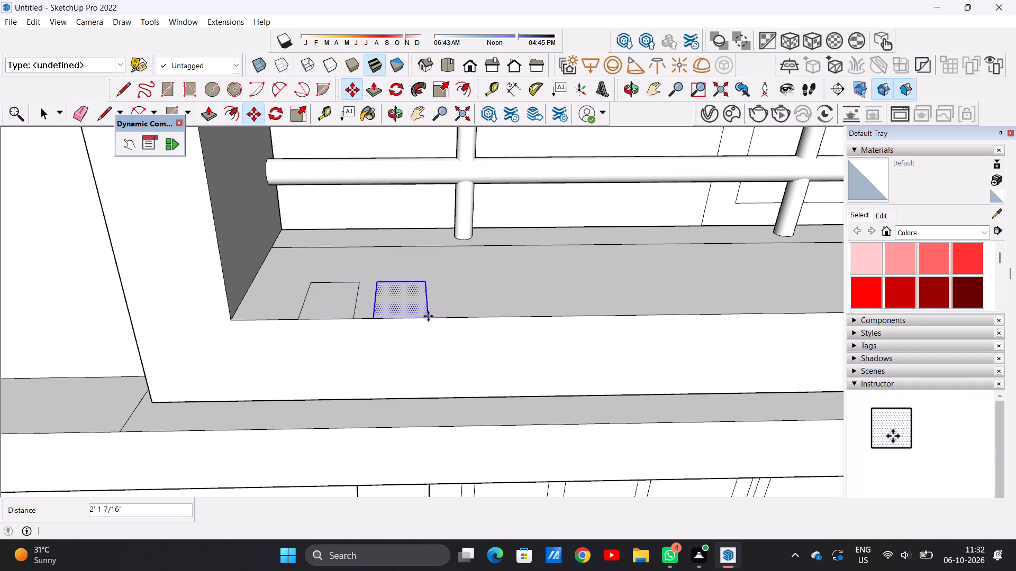
{"action": "left_click", "coordinate": [429, 319]}
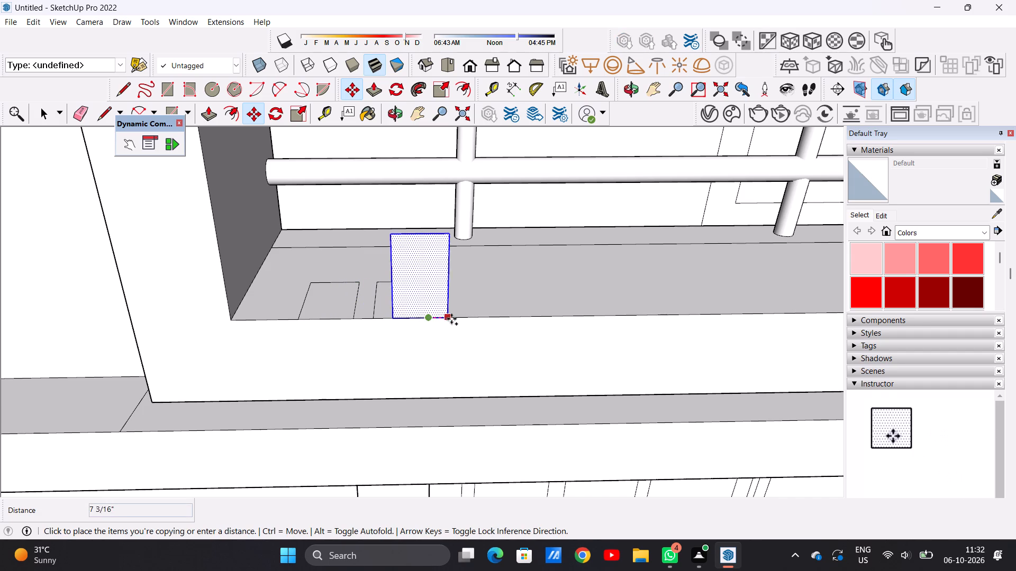
{"action": "left_click", "coordinate": [503, 314]}
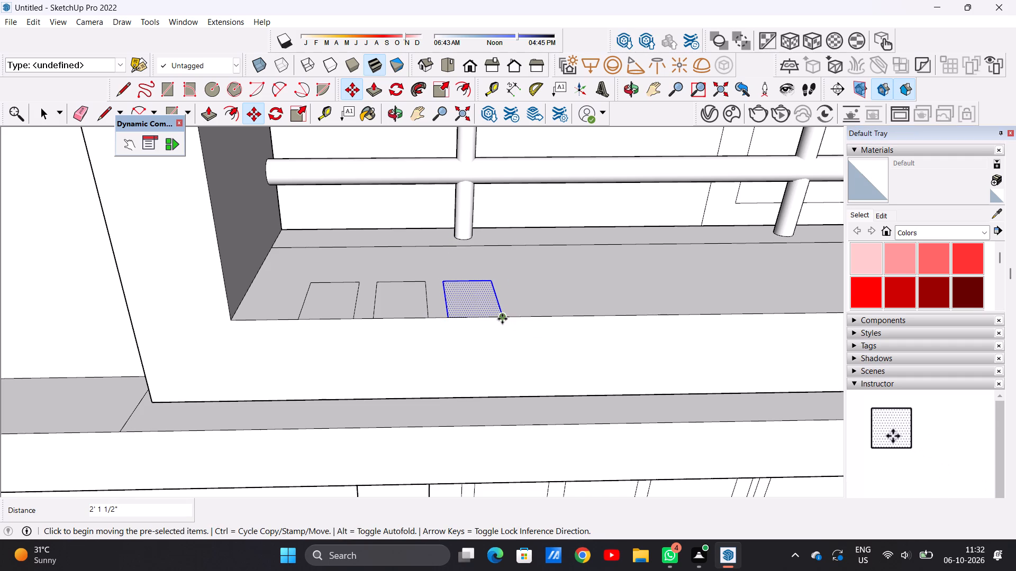
{"action": "left_click", "coordinate": [503, 317]}
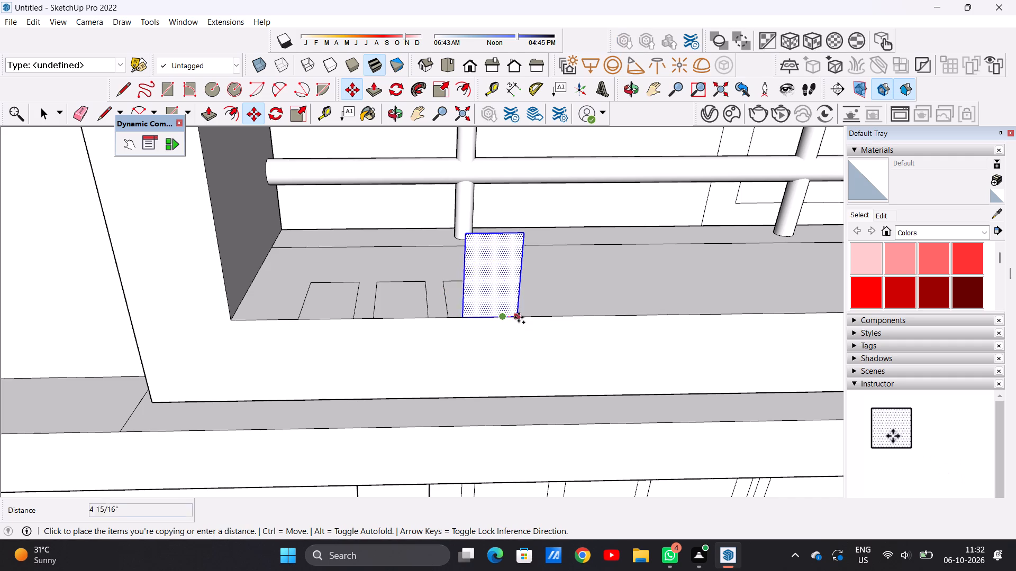
{"action": "left_click", "coordinate": [580, 312]}
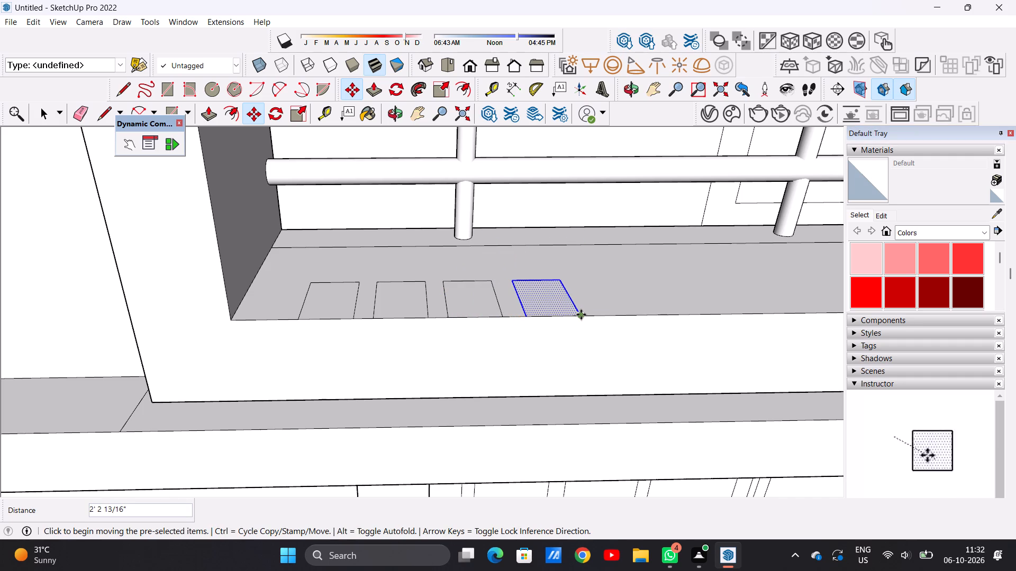
{"action": "left_click", "coordinate": [581, 315]}
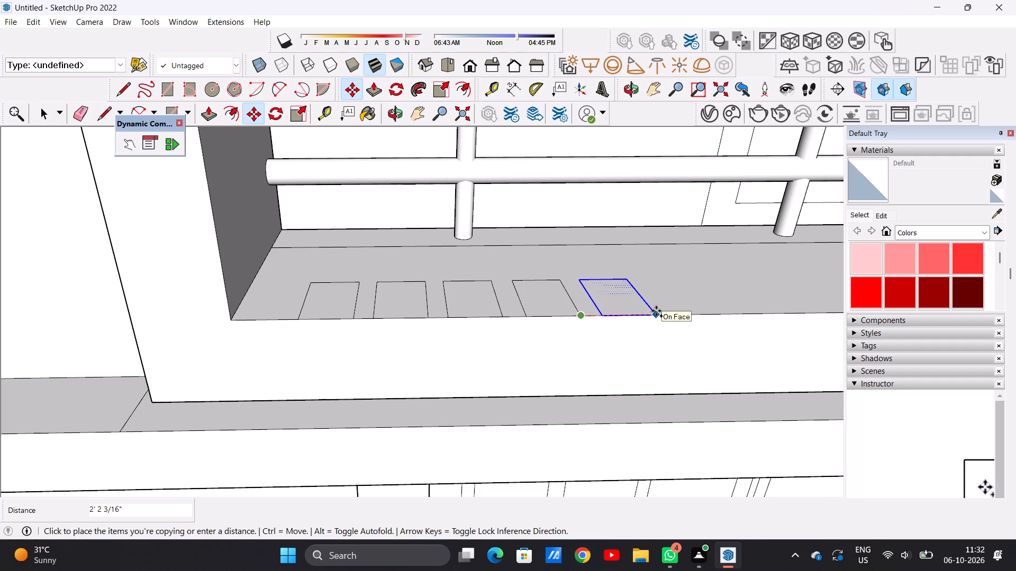
{"action": "left_click", "coordinate": [656, 311]}
{"action": "key", "text": "space"}
Copy the end rectangle once more along the balcony floor's front edge, about 2' 1 3/8" further along, and clear the selection.
{"action": "scroll", "coordinate": [473, 287], "scroll_direction": "down", "scroll_amount": 19}
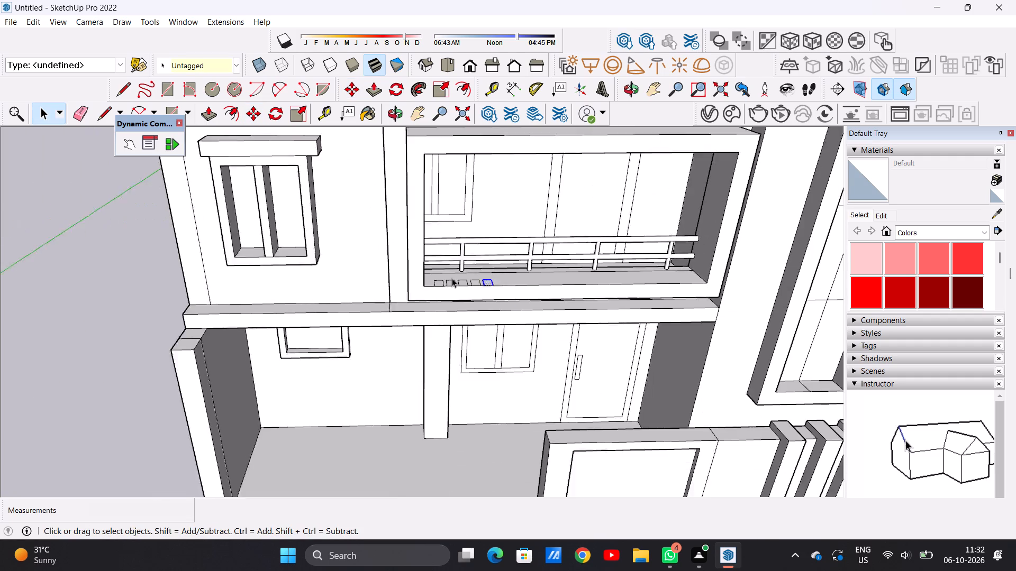
{"action": "scroll", "coordinate": [453, 278], "scroll_direction": "down", "scroll_amount": 2}
{"action": "middle_click_drag", "start_coordinate": [524, 282], "coordinate": [509, 262]}
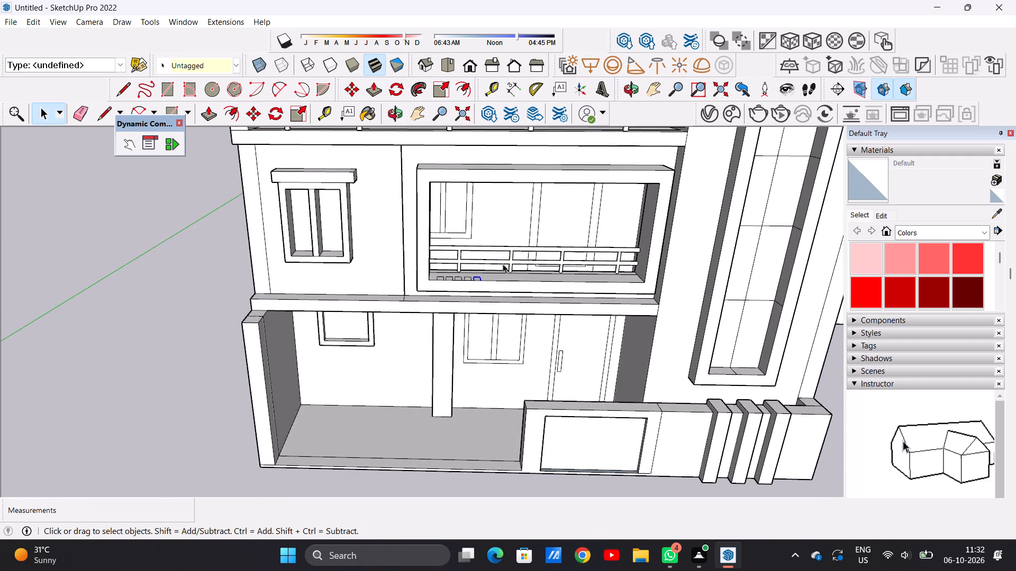
{"action": "scroll", "coordinate": [492, 268], "scroll_direction": "up", "scroll_amount": 4}
{"action": "middle_click_drag", "start_coordinate": [485, 272], "coordinate": [485, 333]}
{"action": "scroll", "coordinate": [485, 321], "scroll_direction": "up", "scroll_amount": 18}
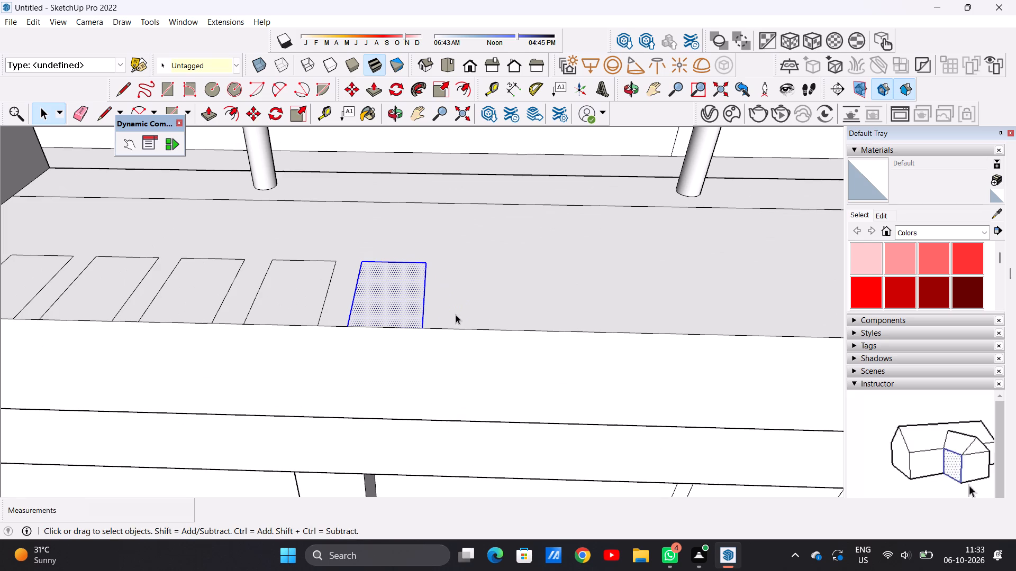
{"action": "key", "text": "m"}
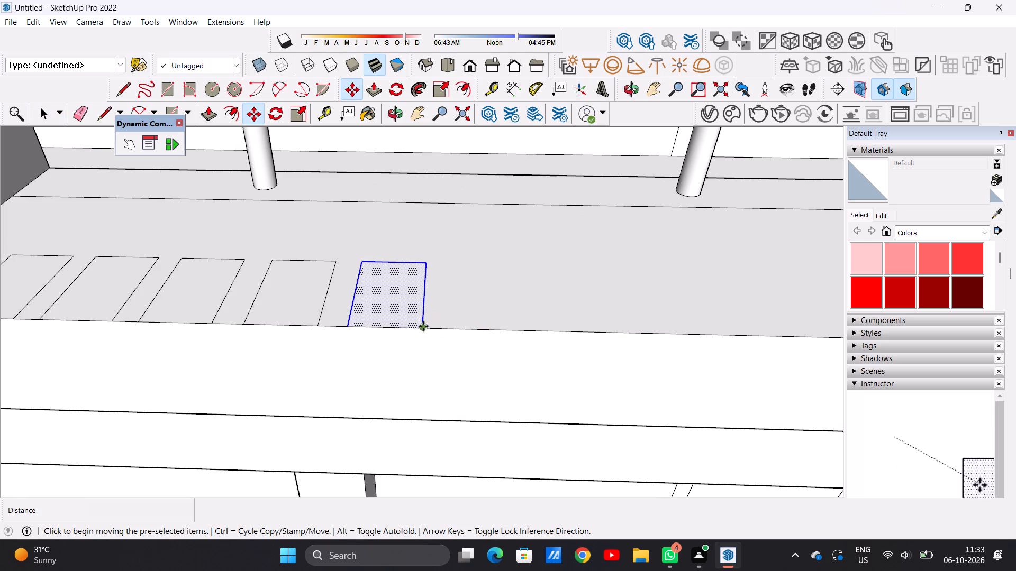
{"action": "left_click", "coordinate": [423, 326]}
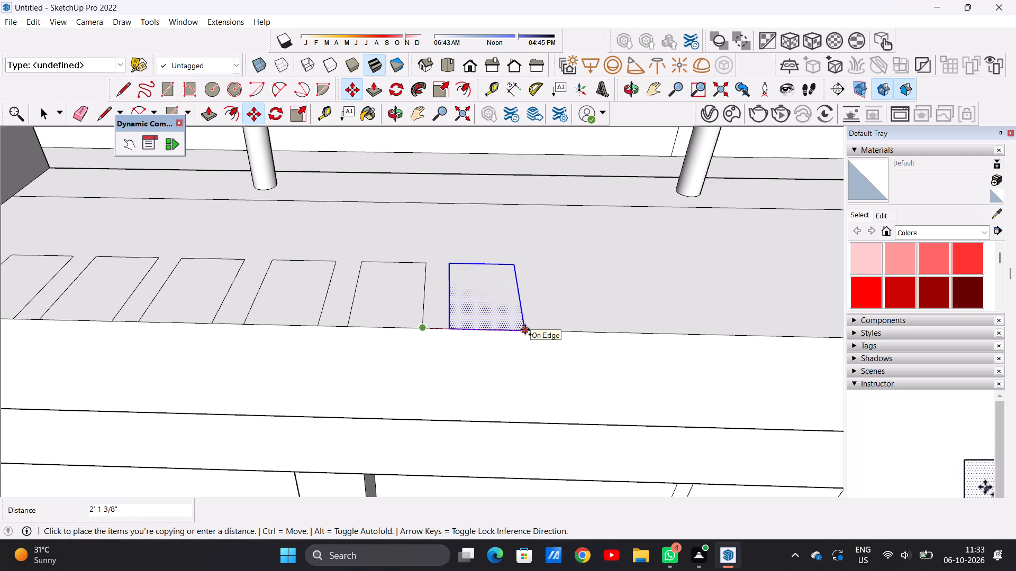
{"action": "left_click", "coordinate": [525, 329]}
{"action": "key", "text": "space"}
{"action": "scroll", "coordinate": [529, 359], "scroll_direction": "down", "scroll_amount": 11}
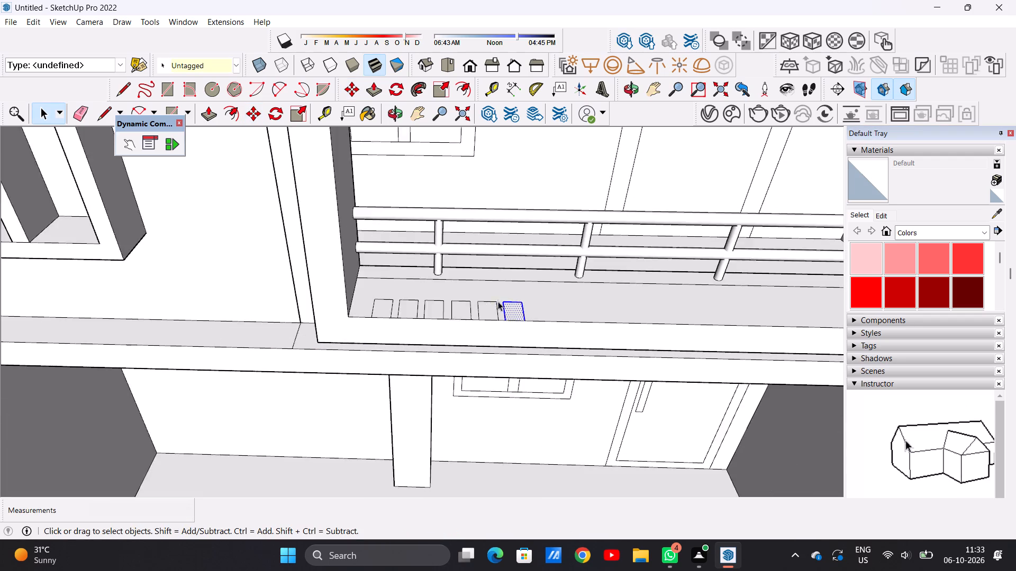
{"action": "scroll", "coordinate": [498, 301], "scroll_direction": "down", "scroll_amount": 13}
{"action": "left_click", "coordinate": [207, 285]}
Push/Pull the rectangle nearest the window-side corner up about 22' 10 1/16" to the underside of the balcony frame's top beam.
{"action": "scroll", "coordinate": [552, 299], "scroll_direction": "up", "scroll_amount": 4}
{"action": "middle_click_drag", "start_coordinate": [545, 296], "coordinate": [545, 247]}
{"action": "scroll", "coordinate": [545, 247], "scroll_direction": "up", "scroll_amount": 1}
{"action": "scroll", "coordinate": [465, 291], "scroll_direction": "down", "scroll_amount": 10}
{"action": "middle_click_drag", "start_coordinate": [450, 280], "coordinate": [424, 324]}
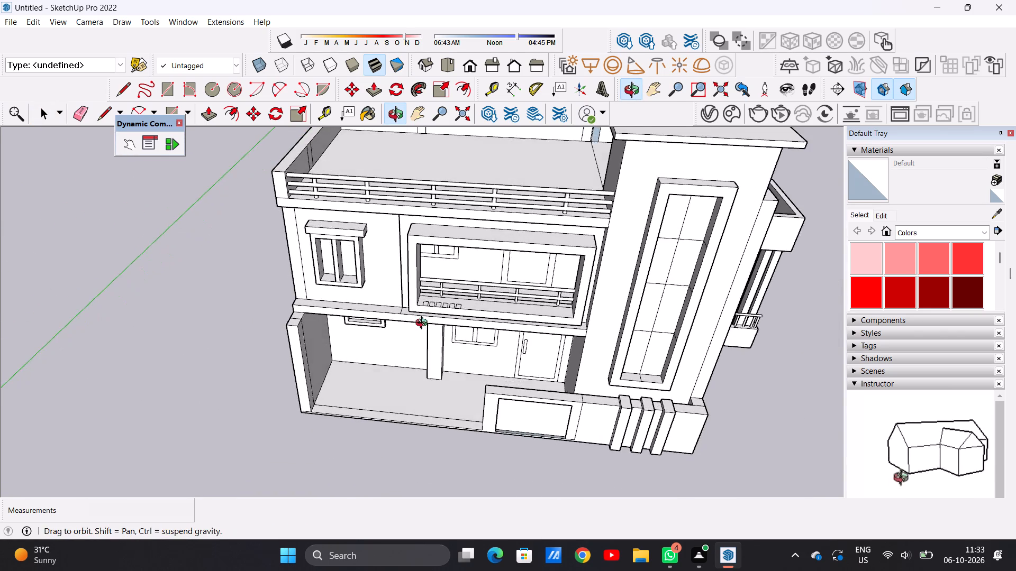
{"action": "middle_click_drag", "start_coordinate": [424, 324], "coordinate": [423, 326]}
{"action": "scroll", "coordinate": [434, 294], "scroll_direction": "up", "scroll_amount": 14}
{"action": "key", "text": "p"}
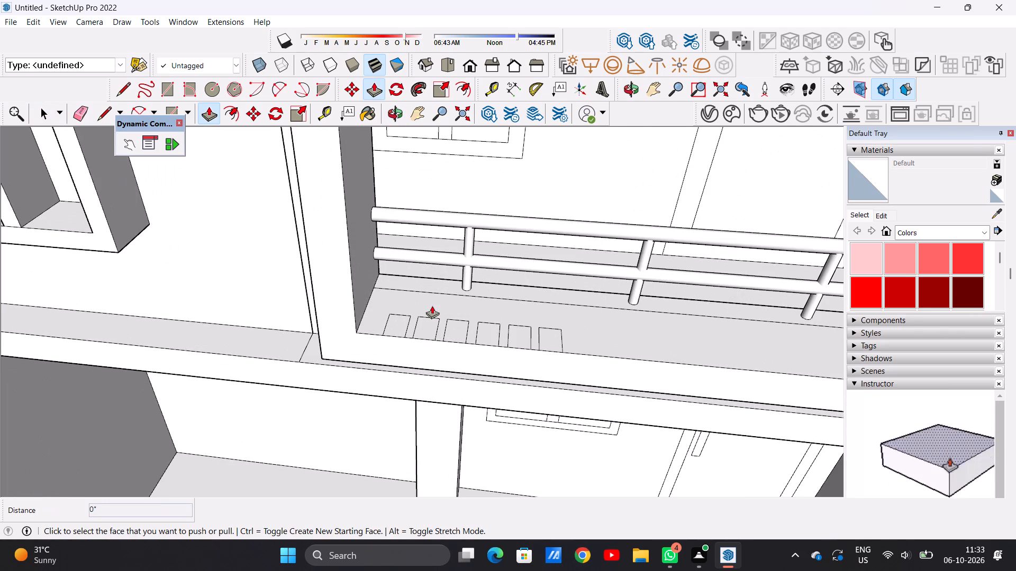
{"action": "scroll", "coordinate": [396, 294], "scroll_direction": "up", "scroll_amount": 8}
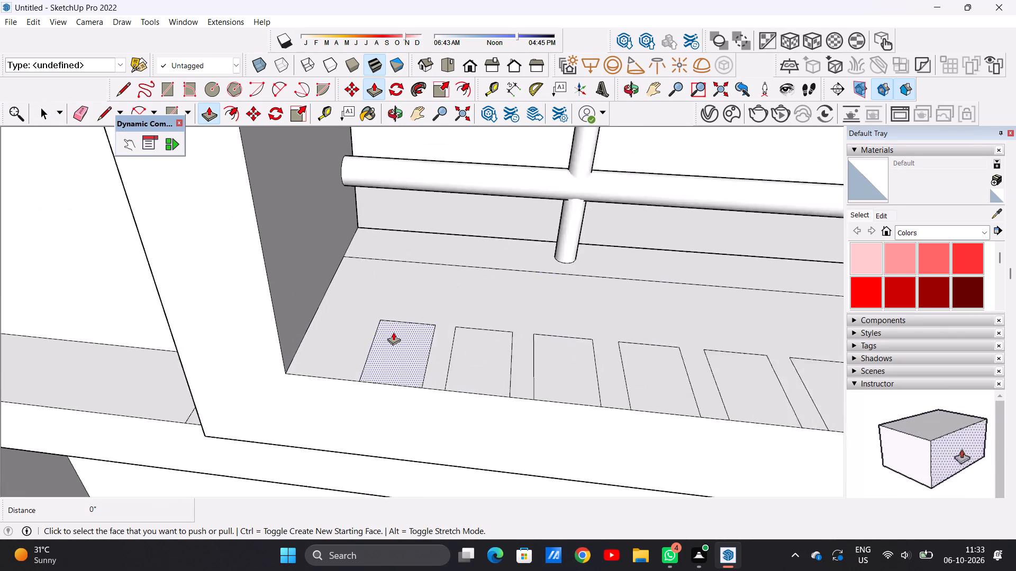
{"action": "scroll", "coordinate": [393, 332], "scroll_direction": "up", "scroll_amount": 3}
{"action": "left_click", "coordinate": [393, 333]}
{"action": "scroll", "coordinate": [401, 289], "scroll_direction": "down", "scroll_amount": 2}
{"action": "scroll", "coordinate": [400, 291], "scroll_direction": "up", "scroll_amount": 1}
{"action": "scroll", "coordinate": [400, 291], "scroll_direction": "down", "scroll_amount": 8}
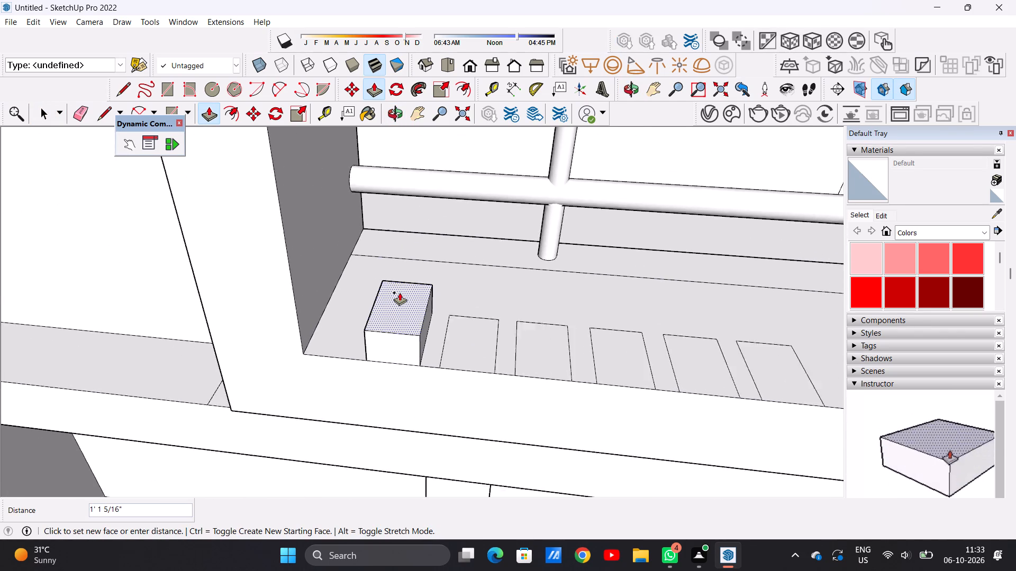
{"action": "scroll", "coordinate": [400, 292], "scroll_direction": "down", "scroll_amount": 19}
{"action": "scroll", "coordinate": [406, 215], "scroll_direction": "up", "scroll_amount": 14}
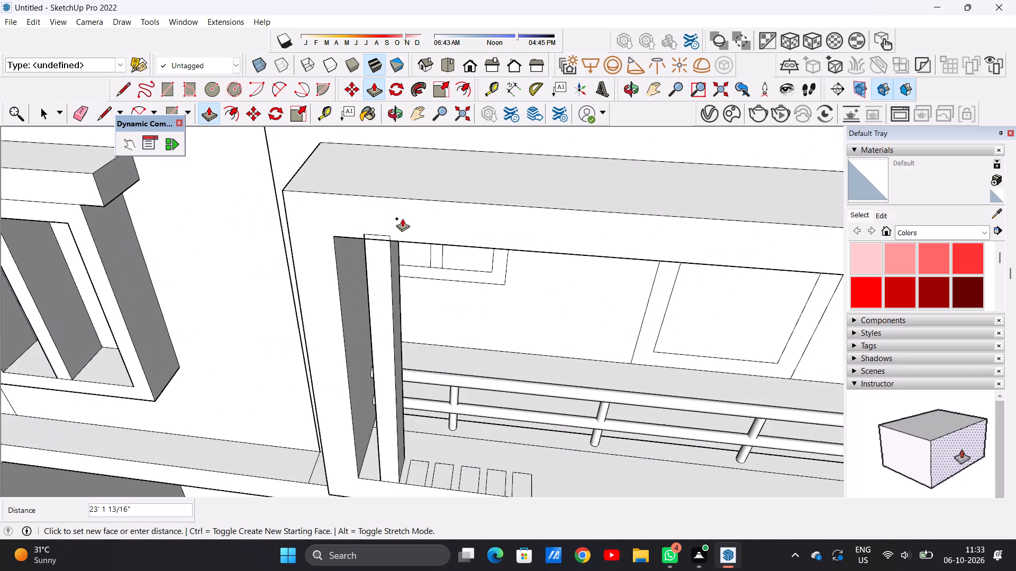
{"action": "left_click", "coordinate": [390, 243]}
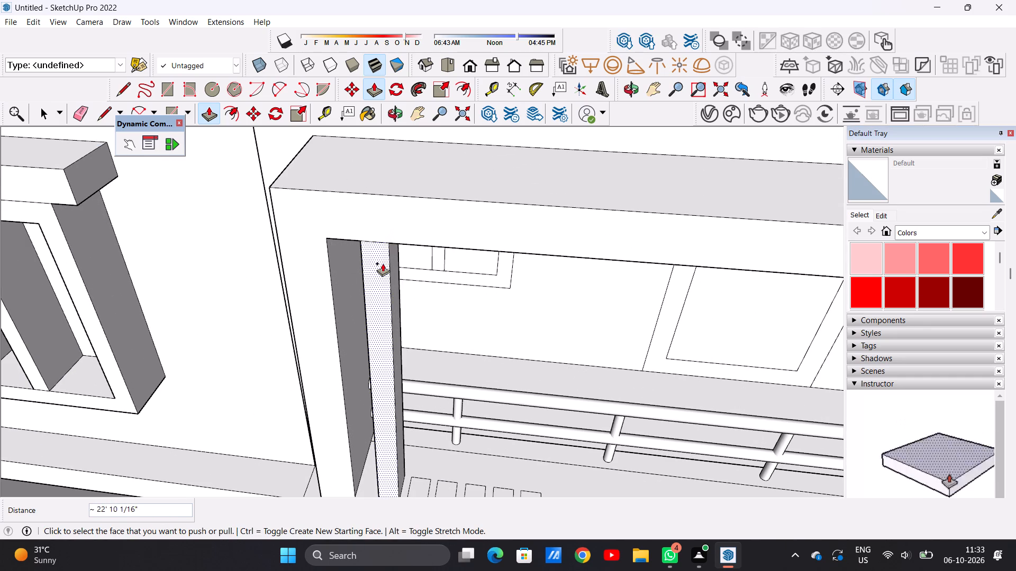
Push/Pull the second rectangle on the balcony floor up about 22' 10 1/16" to the underside of the frame's top beam.
{"action": "scroll", "coordinate": [384, 264], "scroll_direction": "down", "scroll_amount": 4}
{"action": "scroll", "coordinate": [384, 263], "scroll_direction": "up", "scroll_amount": 1}
{"action": "scroll", "coordinate": [384, 263], "scroll_direction": "down", "scroll_amount": 4}
{"action": "scroll", "coordinate": [386, 256], "scroll_direction": "up", "scroll_amount": 1}
{"action": "scroll", "coordinate": [386, 256], "scroll_direction": "down", "scroll_amount": 3}
{"action": "scroll", "coordinate": [404, 376], "scroll_direction": "up", "scroll_amount": 13}
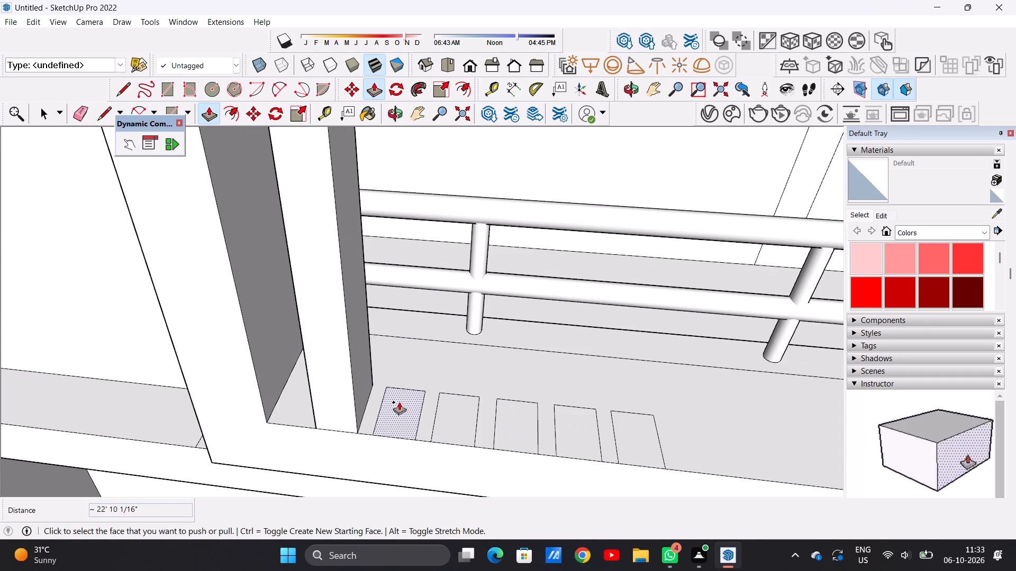
{"action": "left_click", "coordinate": [398, 403]}
{"action": "scroll", "coordinate": [410, 335], "scroll_direction": "down", "scroll_amount": 16}
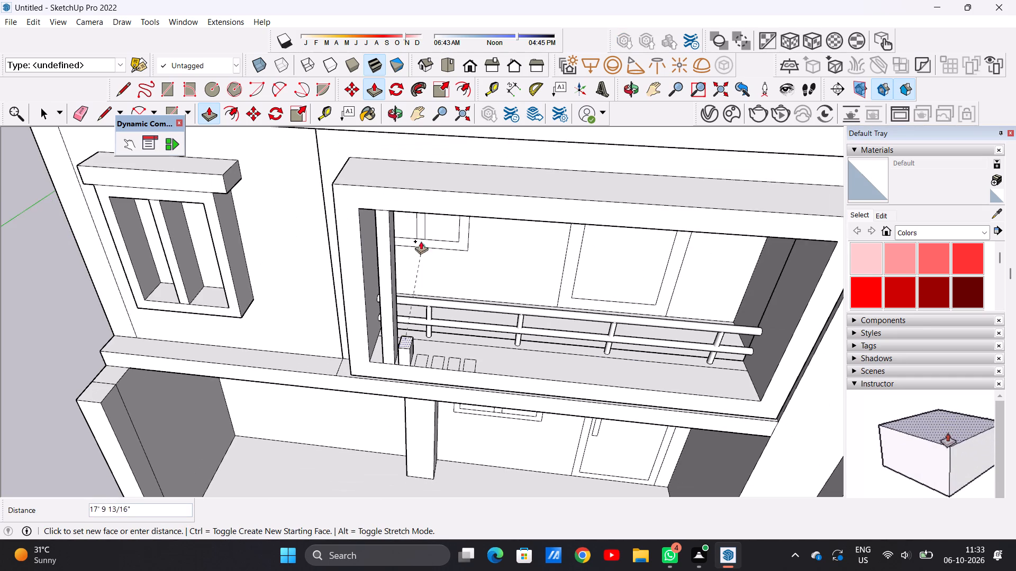
{"action": "scroll", "coordinate": [421, 231], "scroll_direction": "up", "scroll_amount": 10}
{"action": "scroll", "coordinate": [414, 233], "scroll_direction": "down", "scroll_amount": 8}
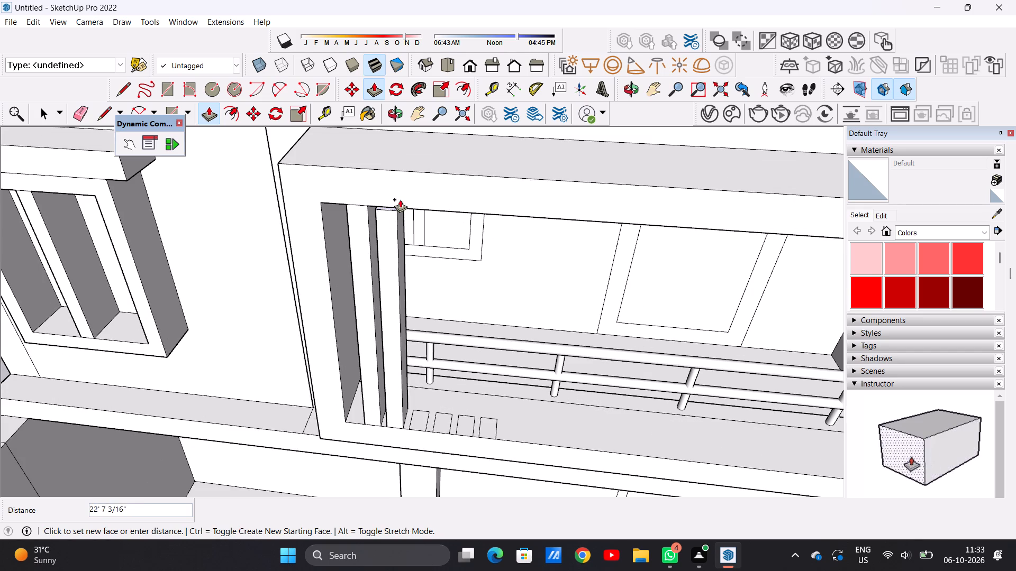
{"action": "scroll", "coordinate": [393, 209], "scroll_direction": "up", "scroll_amount": 7}
{"action": "middle_click_drag", "start_coordinate": [392, 211], "coordinate": [393, 193]}
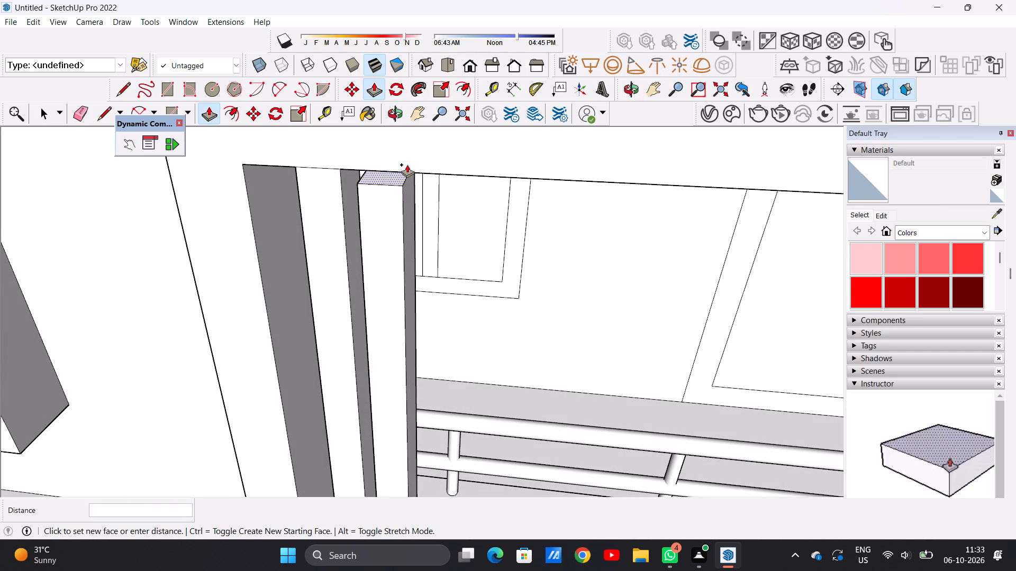
{"action": "left_click", "coordinate": [360, 170]}
Push/Pull the third rectangle on the balcony floor up about 22' 10 1/16" to the underside of the frame's top beam.
{"action": "scroll", "coordinate": [373, 215], "scroll_direction": "down", "scroll_amount": 9}
{"action": "scroll", "coordinate": [422, 401], "scroll_direction": "up", "scroll_amount": 10}
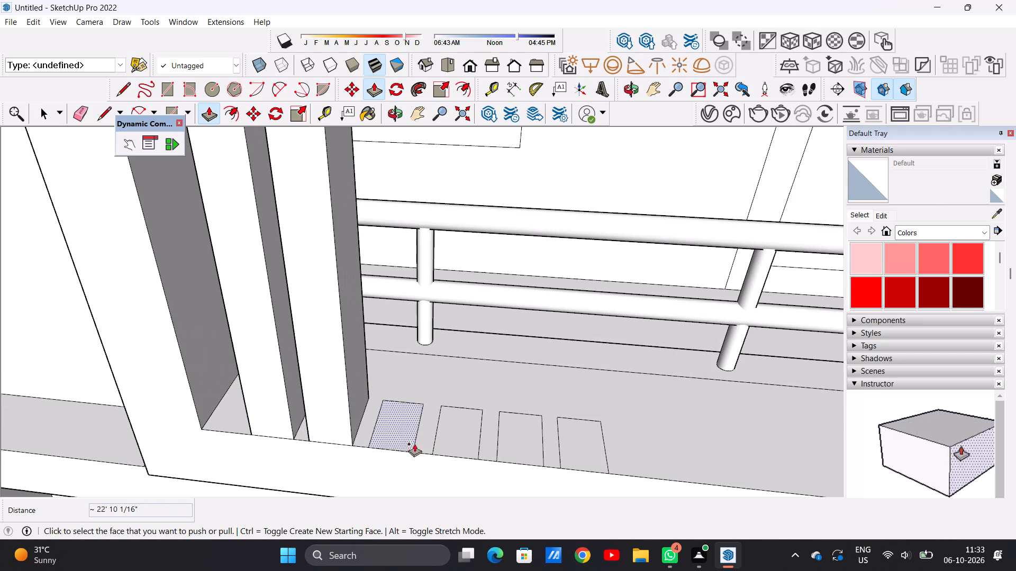
{"action": "left_click", "coordinate": [407, 425]}
{"action": "scroll", "coordinate": [411, 337], "scroll_direction": "down", "scroll_amount": 15}
{"action": "scroll", "coordinate": [411, 337], "scroll_direction": "down", "scroll_amount": 6}
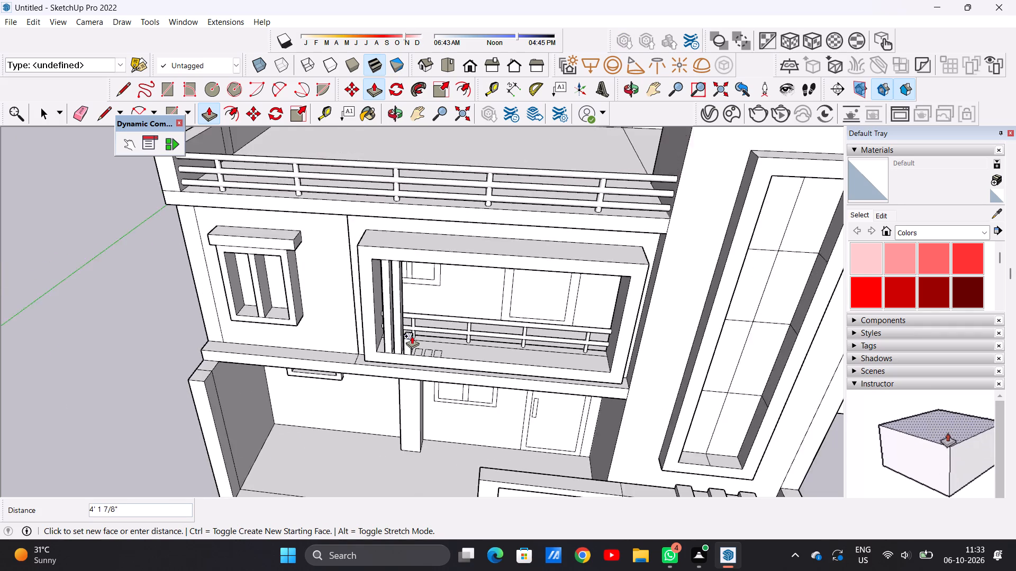
{"action": "scroll", "coordinate": [412, 336], "scroll_direction": "down", "scroll_amount": 3}
{"action": "scroll", "coordinate": [416, 285], "scroll_direction": "up", "scroll_amount": 19}
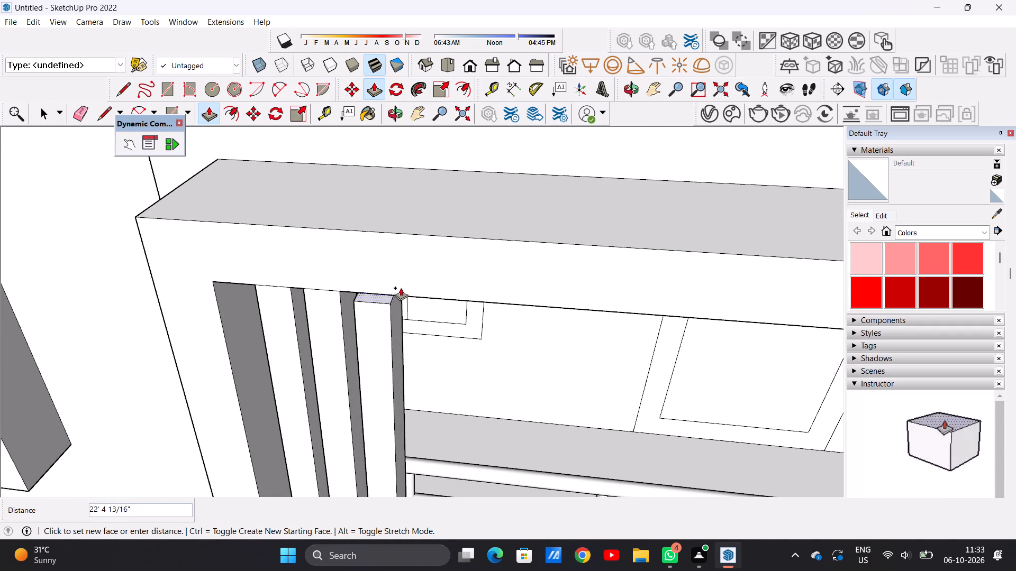
{"action": "left_click", "coordinate": [352, 293]}
Push/Pull the fourth rectangle on the balcony floor up about 22' 10 1/16" to the underside of the frame's top beam.
{"action": "scroll", "coordinate": [371, 280], "scroll_direction": "down", "scroll_amount": 12}
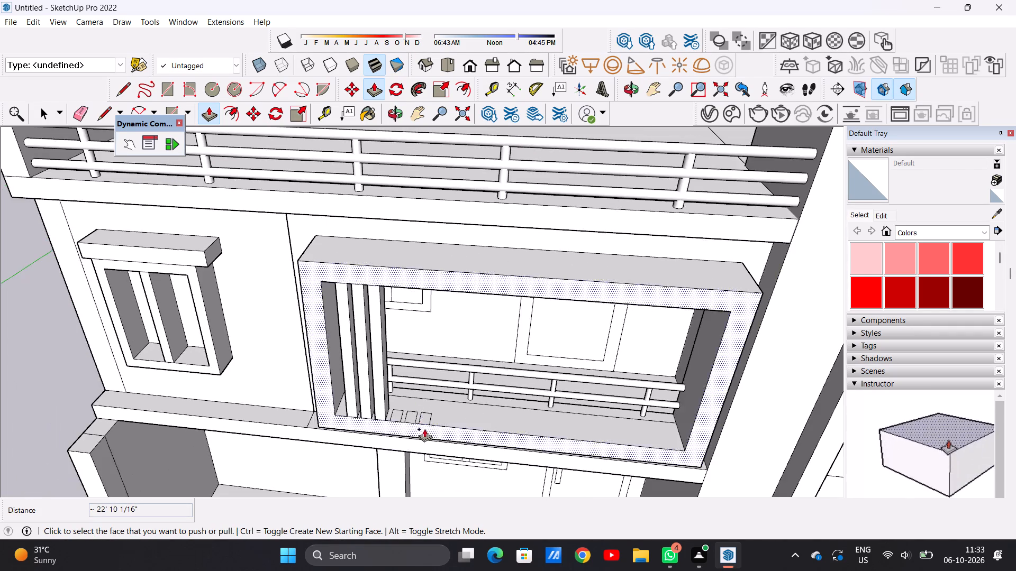
{"action": "scroll", "coordinate": [403, 410], "scroll_direction": "down", "scroll_amount": 1}
{"action": "scroll", "coordinate": [402, 410], "scroll_direction": "up", "scroll_amount": 14}
{"action": "left_click", "coordinate": [393, 432]}
{"action": "scroll", "coordinate": [407, 334], "scroll_direction": "down", "scroll_amount": 10}
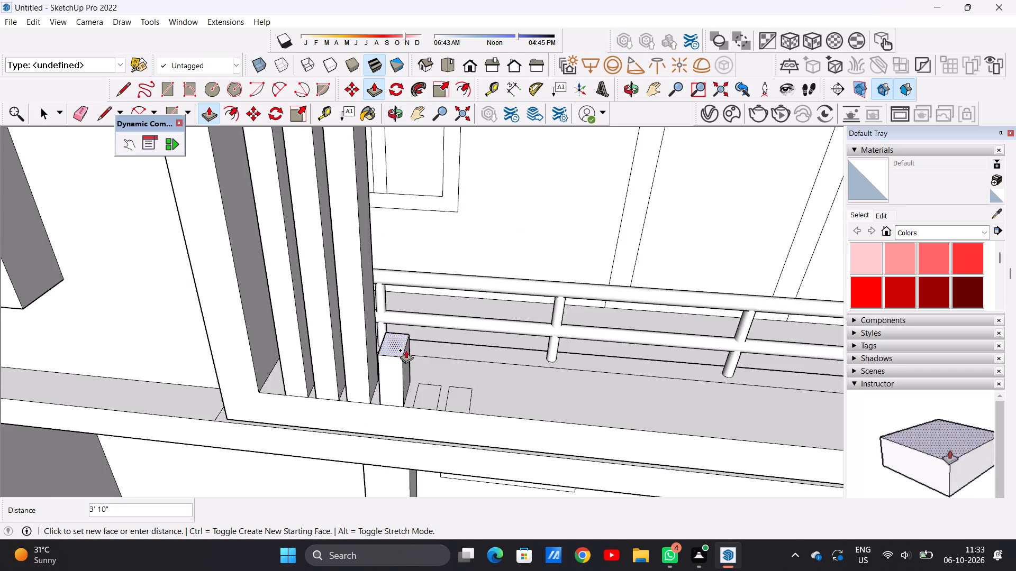
{"action": "scroll", "coordinate": [406, 350], "scroll_direction": "down", "scroll_amount": 12}
{"action": "scroll", "coordinate": [403, 260], "scroll_direction": "up", "scroll_amount": 13}
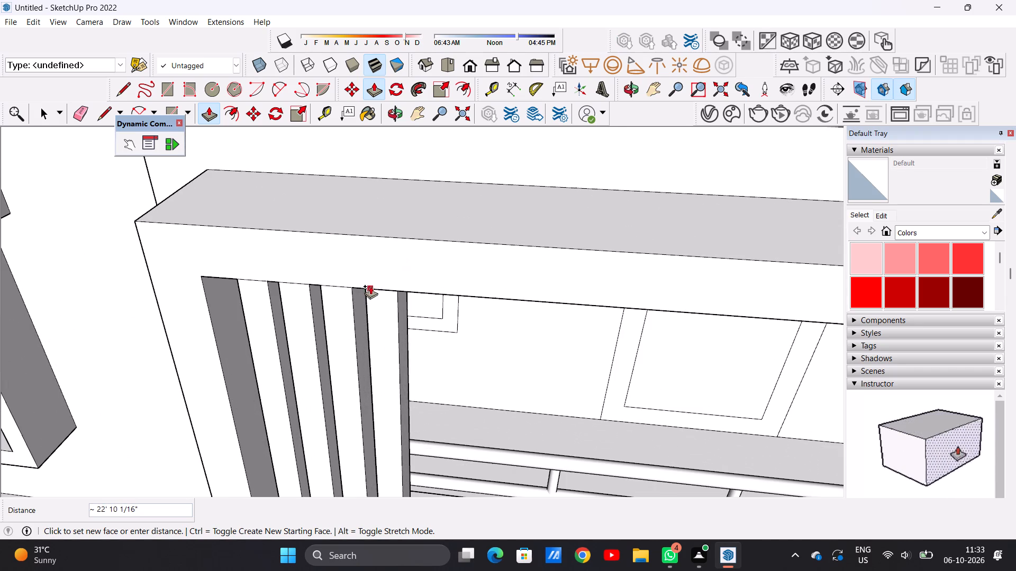
{"action": "left_click", "coordinate": [370, 285]}
Push/Pull the fifth rectangle on the balcony floor up about 22' 10 1/16" to the underside of the frame's top beam.
{"action": "scroll", "coordinate": [428, 347], "scroll_direction": "down", "scroll_amount": 7}
{"action": "scroll", "coordinate": [427, 348], "scroll_direction": "up", "scroll_amount": 1}
{"action": "scroll", "coordinate": [422, 343], "scroll_direction": "down", "scroll_amount": 4}
{"action": "scroll", "coordinate": [455, 399], "scroll_direction": "up", "scroll_amount": 4}
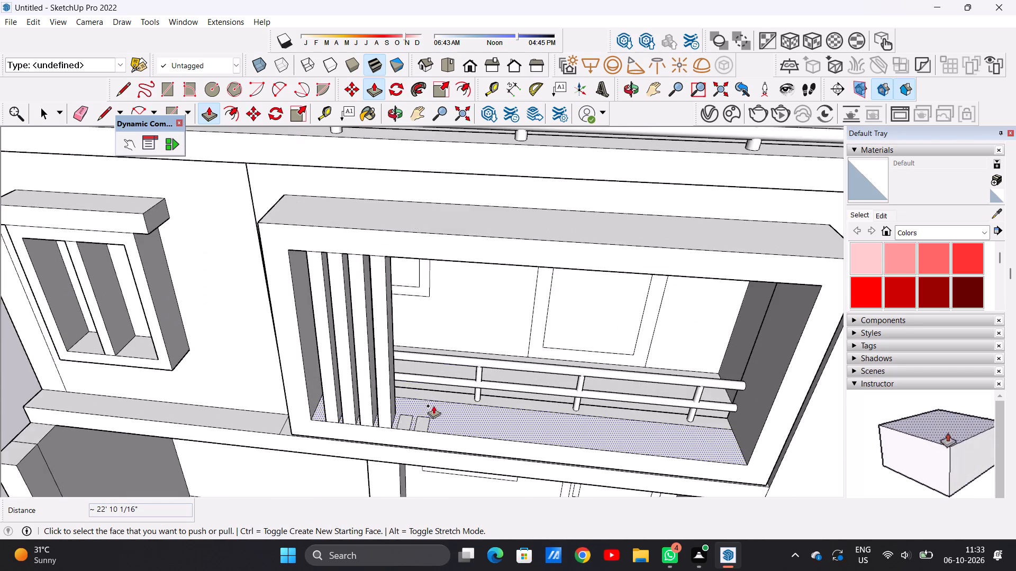
{"action": "scroll", "coordinate": [433, 406], "scroll_direction": "up", "scroll_amount": 12}
{"action": "scroll", "coordinate": [390, 430], "scroll_direction": "up", "scroll_amount": 1}
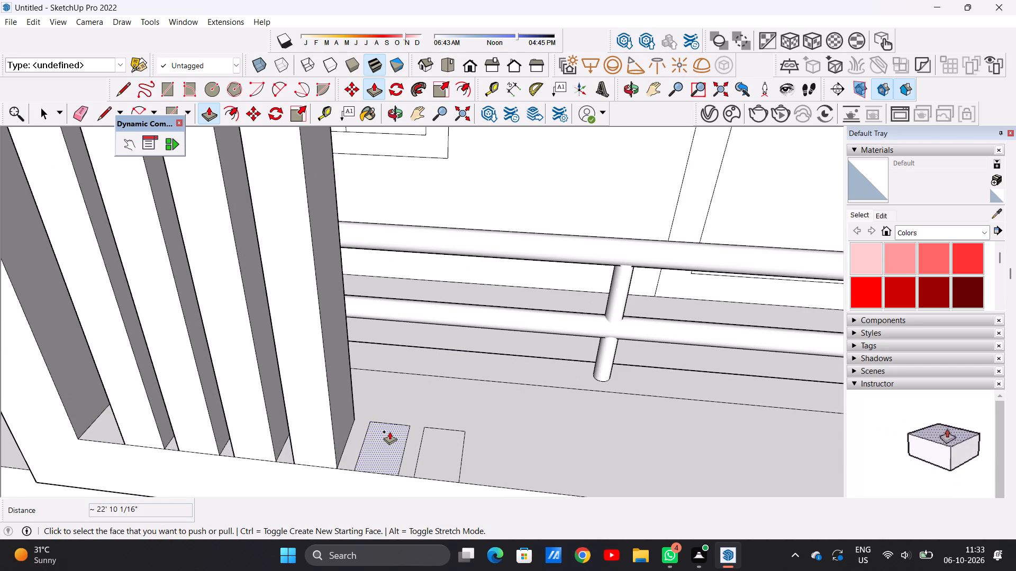
{"action": "left_click", "coordinate": [389, 431]}
{"action": "scroll", "coordinate": [403, 335], "scroll_direction": "down", "scroll_amount": 9}
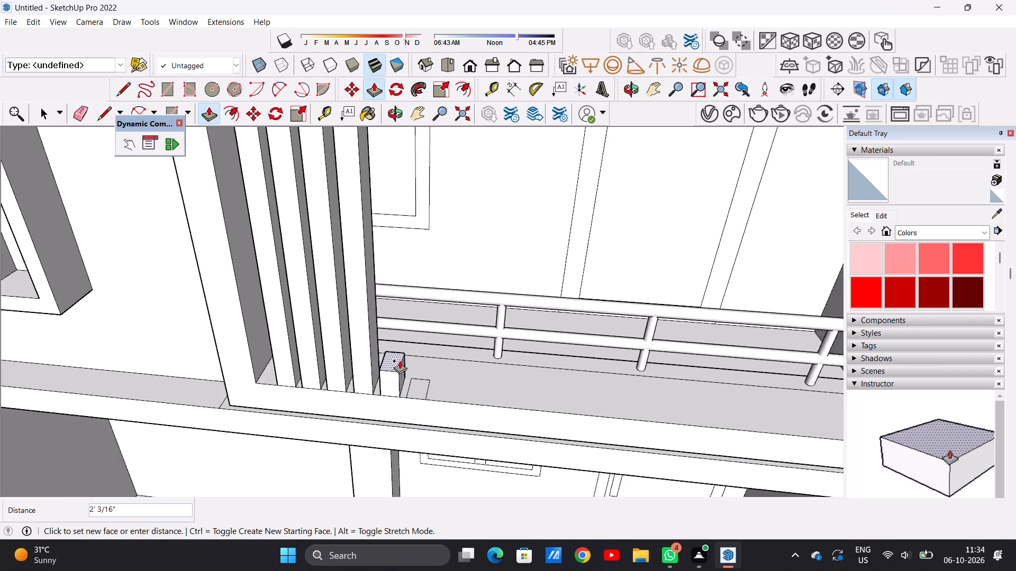
{"action": "scroll", "coordinate": [400, 361], "scroll_direction": "down", "scroll_amount": 8}
{"action": "scroll", "coordinate": [405, 244], "scroll_direction": "up", "scroll_amount": 14}
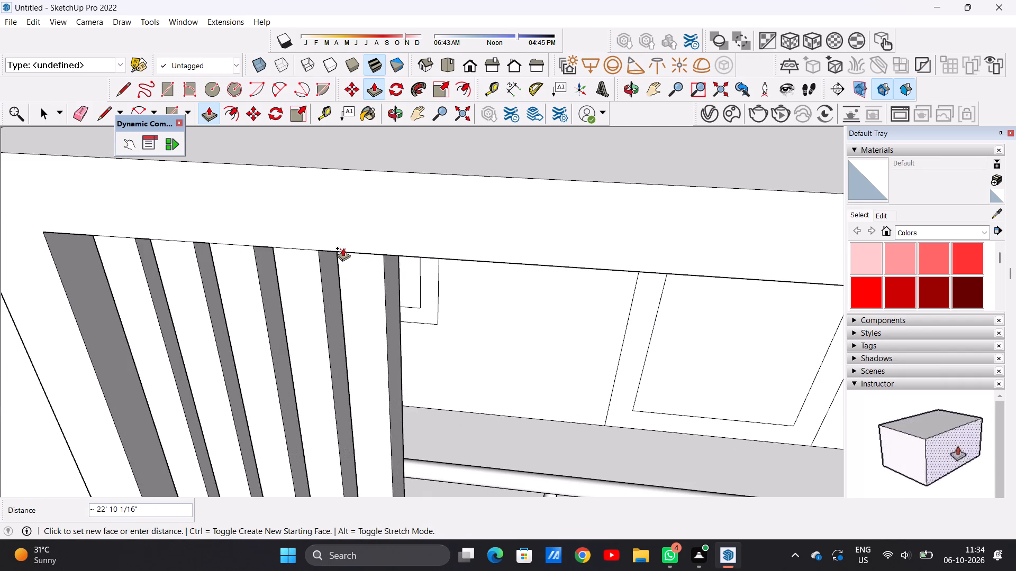
{"action": "left_click", "coordinate": [342, 248]}
Push/Pull the last rectangle on the balcony floor up about 22' 10 1/16" to the underside of the frame's top beam.
{"action": "scroll", "coordinate": [395, 272], "scroll_direction": "down", "scroll_amount": 15}
{"action": "scroll", "coordinate": [404, 414], "scroll_direction": "up", "scroll_amount": 14}
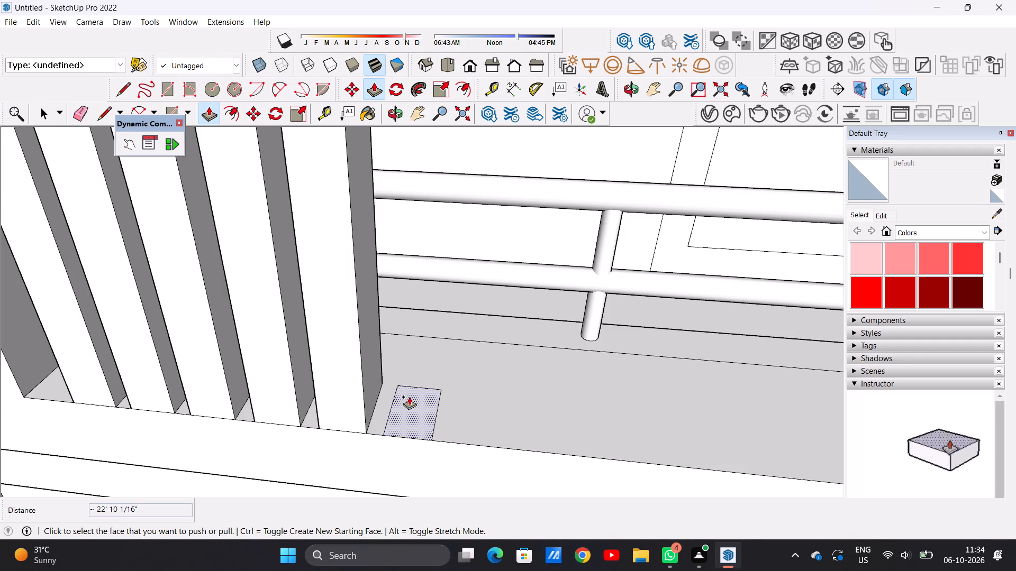
{"action": "scroll", "coordinate": [409, 397], "scroll_direction": "up", "scroll_amount": 2}
{"action": "left_click", "coordinate": [409, 397]}
{"action": "scroll", "coordinate": [430, 345], "scroll_direction": "down", "scroll_amount": 15}
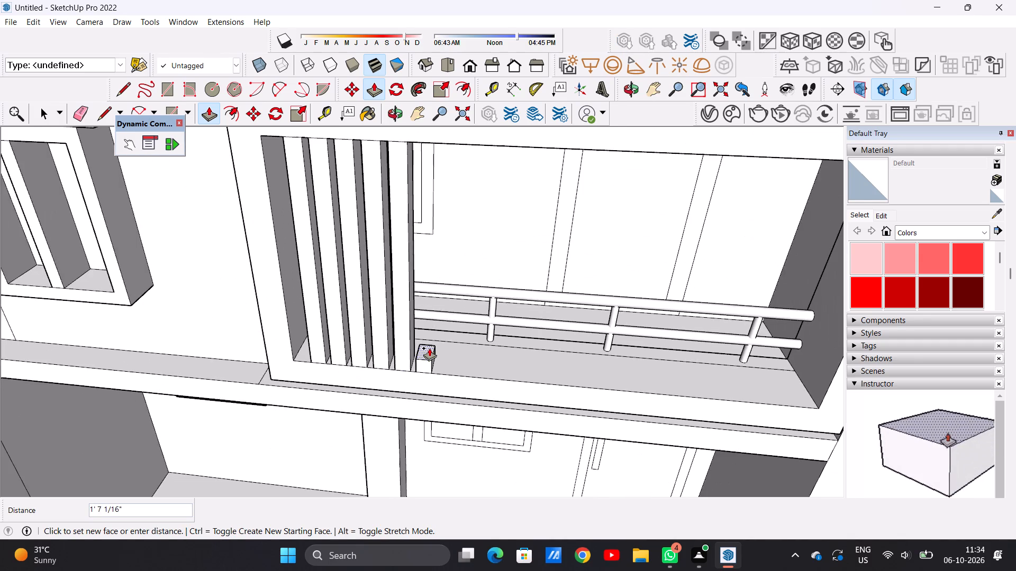
{"action": "scroll", "coordinate": [439, 340], "scroll_direction": "down", "scroll_amount": 11}
{"action": "scroll", "coordinate": [448, 281], "scroll_direction": "up", "scroll_amount": 13}
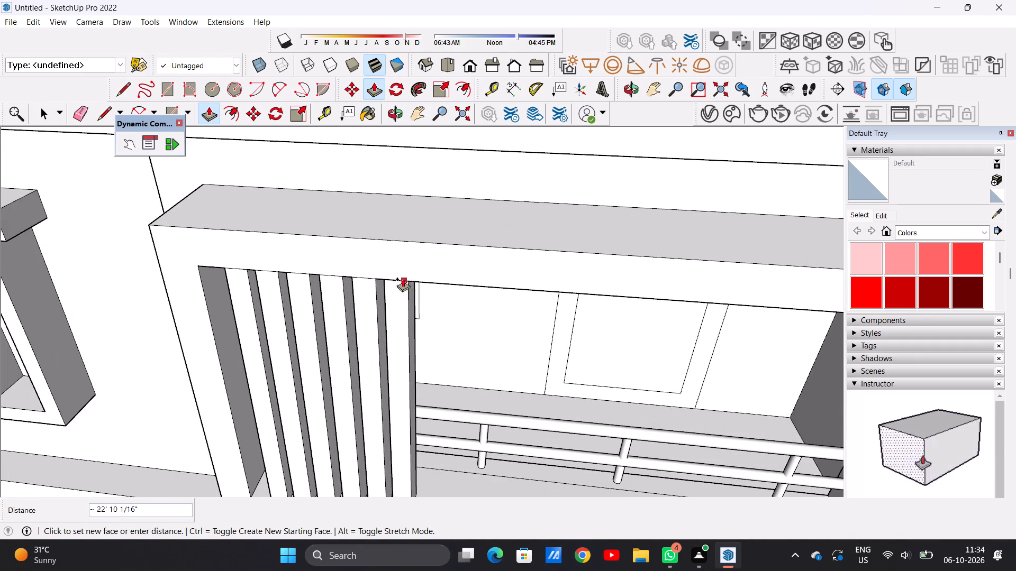
{"action": "left_click", "coordinate": [387, 277]}
{"action": "key", "text": "space"}
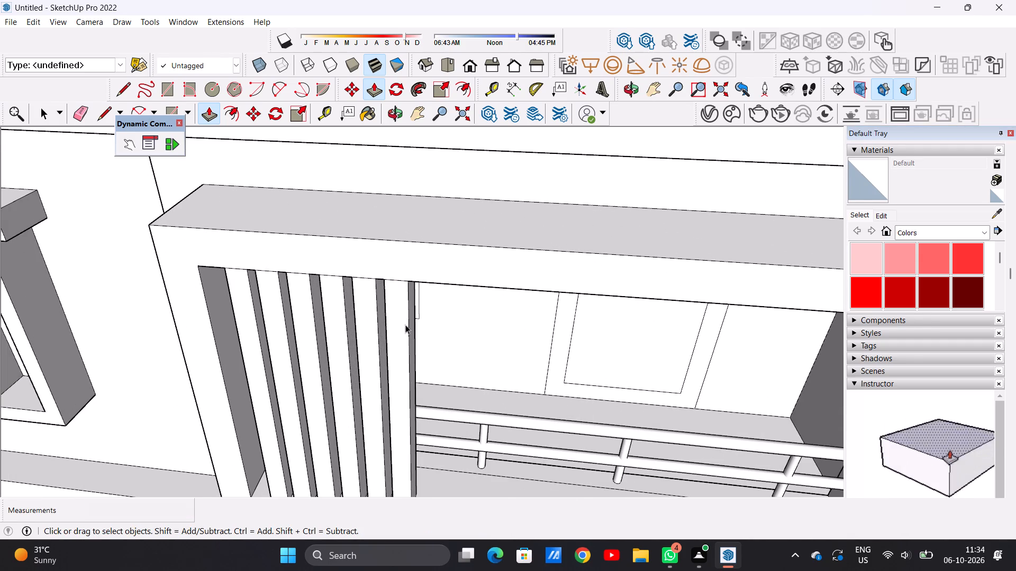
Examine the front elevation from several angles and distances, checking the row of vertical fins in the balcony opening.
{"action": "scroll", "coordinate": [423, 335], "scroll_direction": "down", "scroll_amount": 12}
{"action": "middle_click_drag", "start_coordinate": [432, 371], "coordinate": [451, 271]}
{"action": "scroll", "coordinate": [406, 338], "scroll_direction": "up", "scroll_amount": 4}
{"action": "scroll", "coordinate": [404, 339], "scroll_direction": "down", "scroll_amount": 5}
{"action": "middle_click_drag", "start_coordinate": [492, 343], "coordinate": [491, 286]}
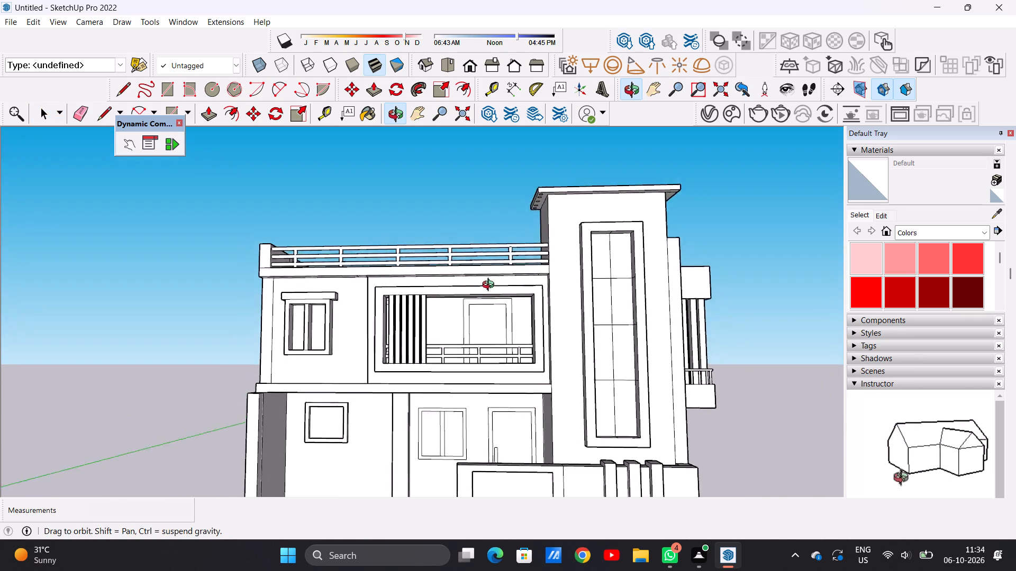
{"action": "middle_click_drag", "start_coordinate": [491, 286], "coordinate": [435, 323]}
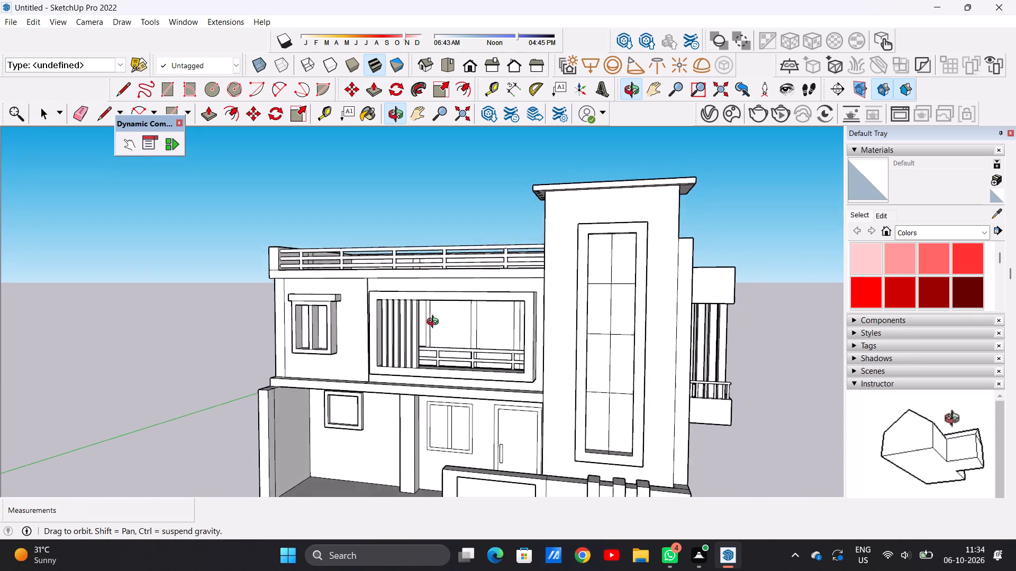
{"action": "middle_click_drag", "start_coordinate": [435, 323], "coordinate": [486, 322]}
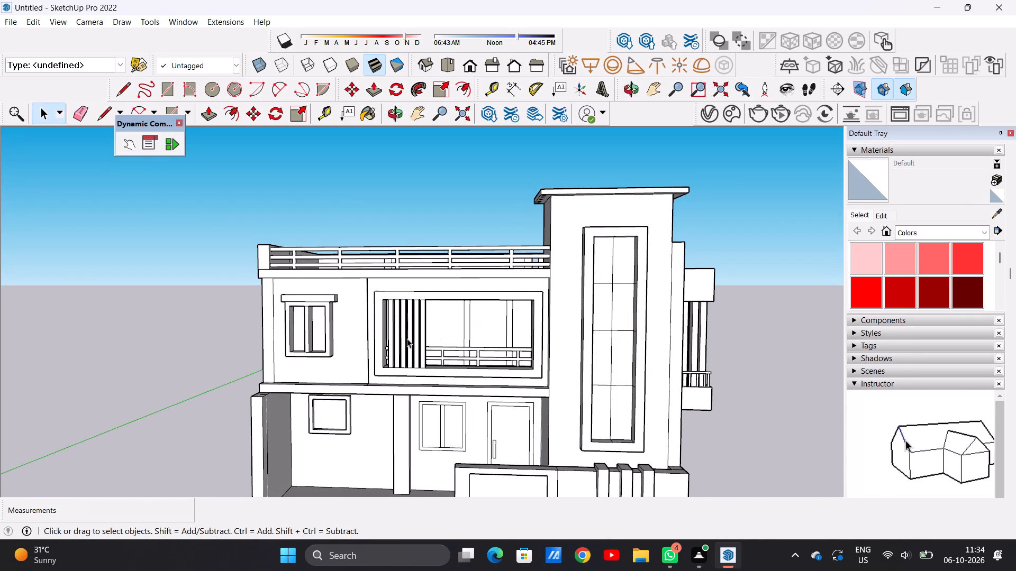
{"action": "scroll", "coordinate": [407, 339], "scroll_direction": "down", "scroll_amount": 7}
{"action": "scroll", "coordinate": [410, 394], "scroll_direction": "up", "scroll_amount": 6}
{"action": "scroll", "coordinate": [491, 361], "scroll_direction": "down", "scroll_amount": 5}
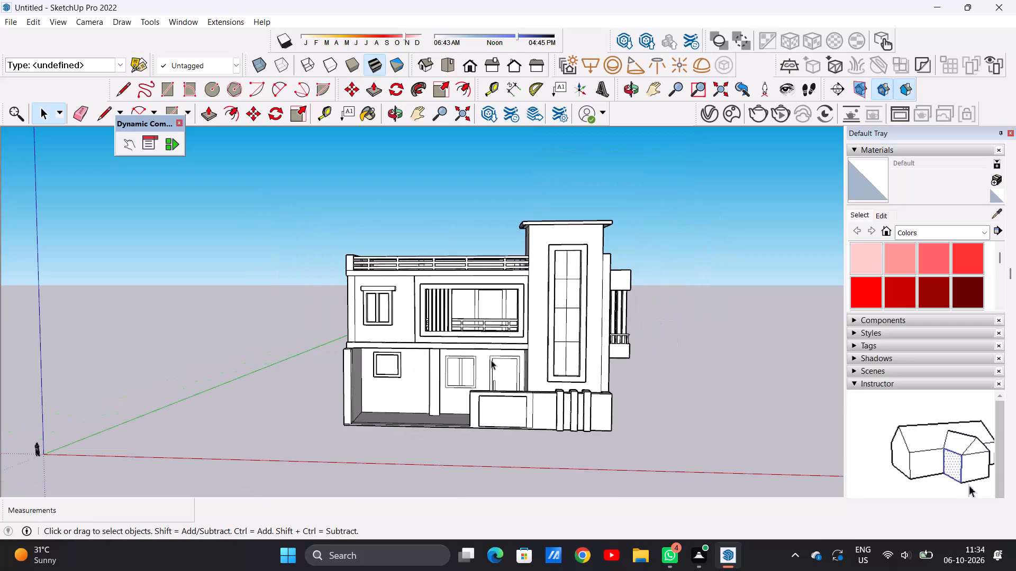
{"action": "scroll", "coordinate": [439, 370], "scroll_direction": "up", "scroll_amount": 2}
{"action": "scroll", "coordinate": [485, 363], "scroll_direction": "down", "scroll_amount": 3}
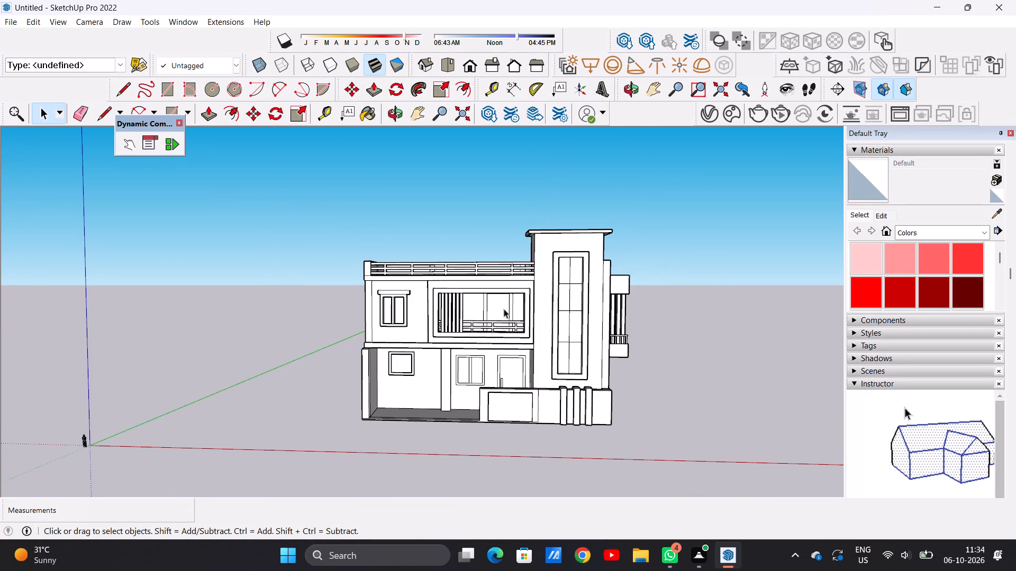
Erase the bottom horizontal rail of the railing along the front of the roof terrace.
{"action": "middle_click_drag", "start_coordinate": [523, 272], "coordinate": [536, 336]}
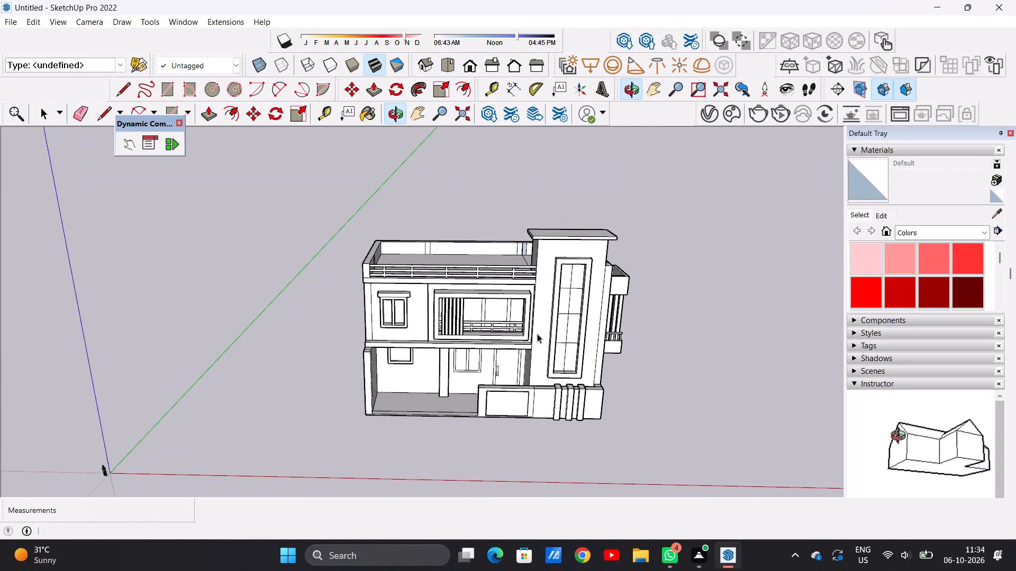
{"action": "scroll", "coordinate": [511, 264], "scroll_direction": "up", "scroll_amount": 11}
{"action": "scroll", "coordinate": [523, 285], "scroll_direction": "down", "scroll_amount": 12}
{"action": "middle_click_drag", "start_coordinate": [523, 328], "coordinate": [526, 291]}
{"action": "scroll", "coordinate": [533, 269], "scroll_direction": "up", "scroll_amount": 7}
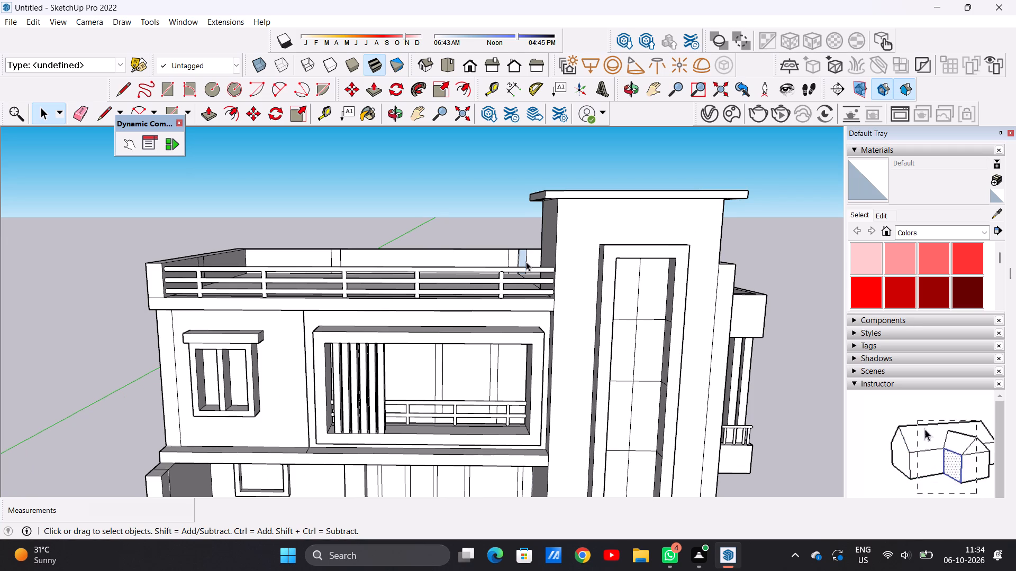
{"action": "scroll", "coordinate": [526, 292], "scroll_direction": "down", "scroll_amount": 8}
{"action": "scroll", "coordinate": [526, 281], "scroll_direction": "up", "scroll_amount": 12}
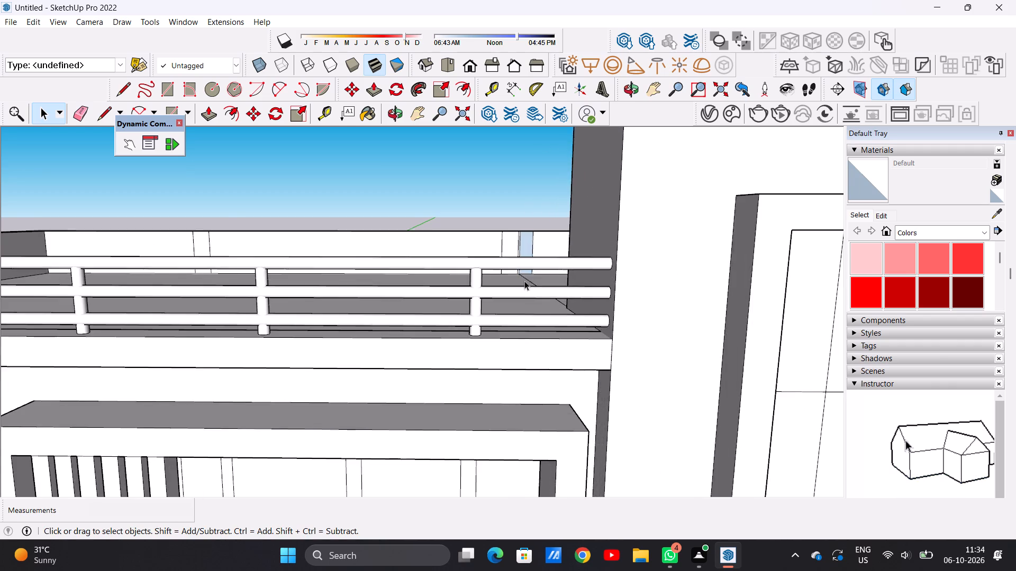
{"action": "middle_click_drag", "start_coordinate": [523, 290], "coordinate": [525, 354]}
{"action": "scroll", "coordinate": [560, 340], "scroll_direction": "up", "scroll_amount": 3}
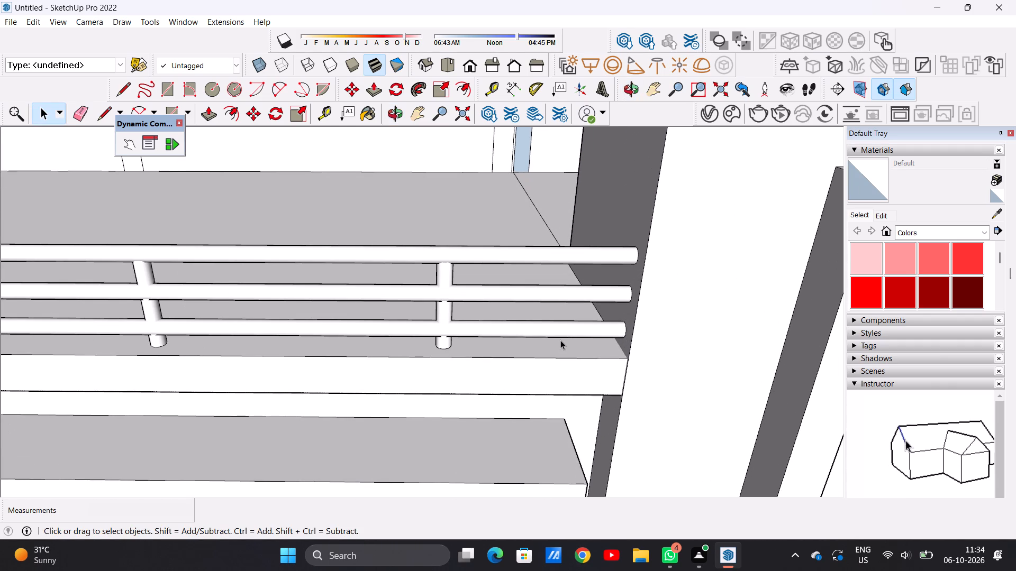
{"action": "key", "text": "e"}
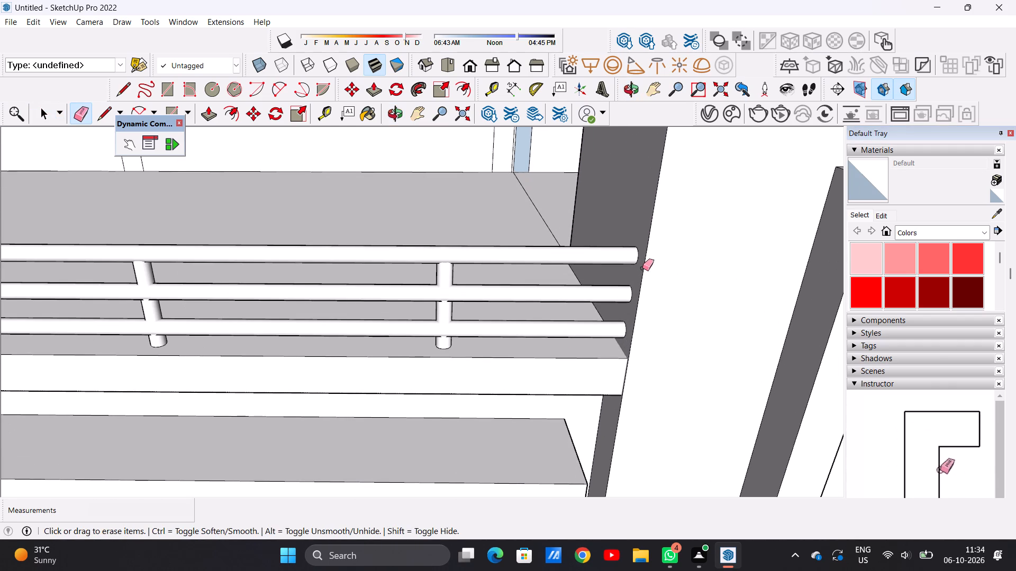
{"action": "left_click", "coordinate": [637, 255]}
{"action": "left_click_drag", "start_coordinate": [624, 245], "coordinate": [620, 264]}
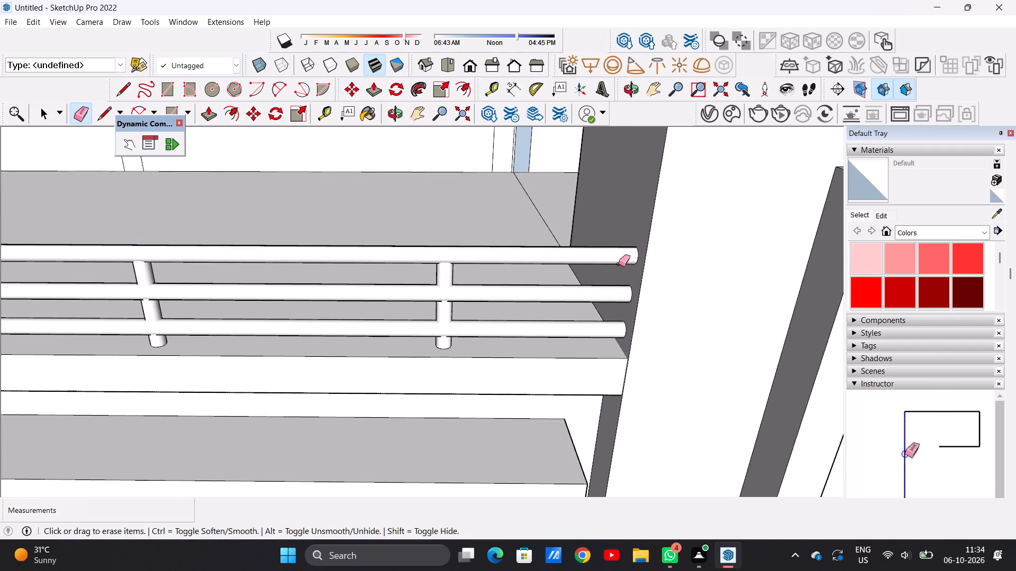
{"action": "scroll", "coordinate": [592, 261], "scroll_direction": "down", "scroll_amount": 4}
{"action": "scroll", "coordinate": [602, 250], "scroll_direction": "up", "scroll_amount": 1}
{"action": "scroll", "coordinate": [600, 251], "scroll_direction": "down", "scroll_amount": 8}
{"action": "middle_click_drag", "start_coordinate": [509, 277], "coordinate": [510, 265]}
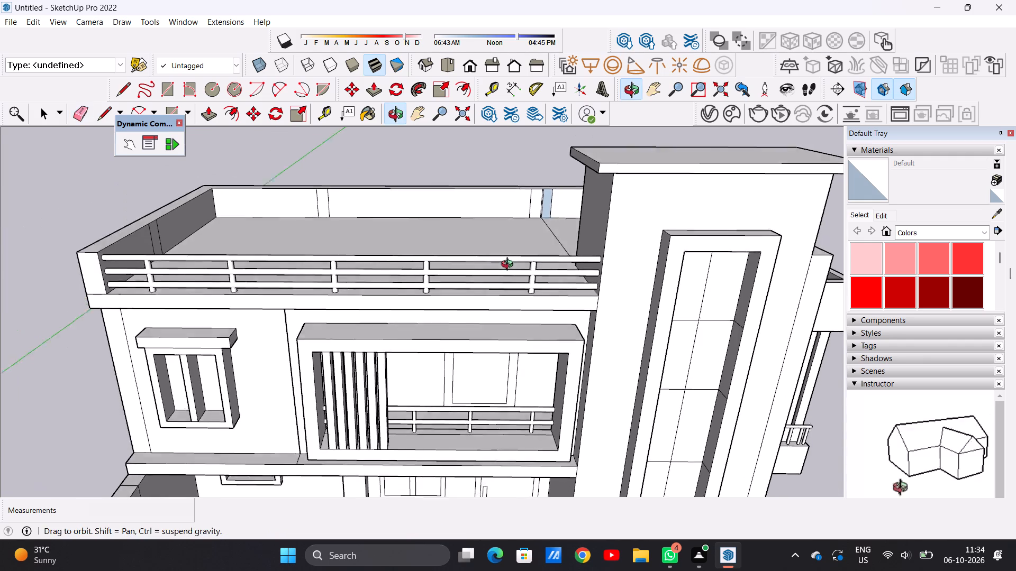
{"action": "middle_click_drag", "start_coordinate": [510, 265], "coordinate": [510, 242]}
{"action": "scroll", "coordinate": [561, 283], "scroll_direction": "up", "scroll_amount": 15}
{"action": "scroll", "coordinate": [616, 270], "scroll_direction": "up", "scroll_amount": 5}
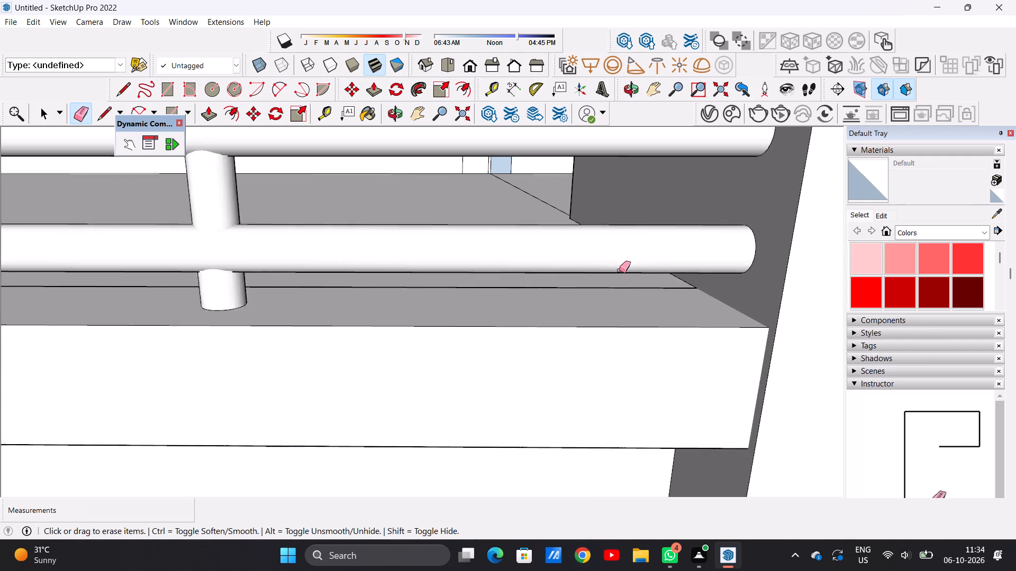
{"action": "scroll", "coordinate": [619, 270], "scroll_direction": "up", "scroll_amount": 2}
{"action": "left_click", "coordinate": [769, 242]}
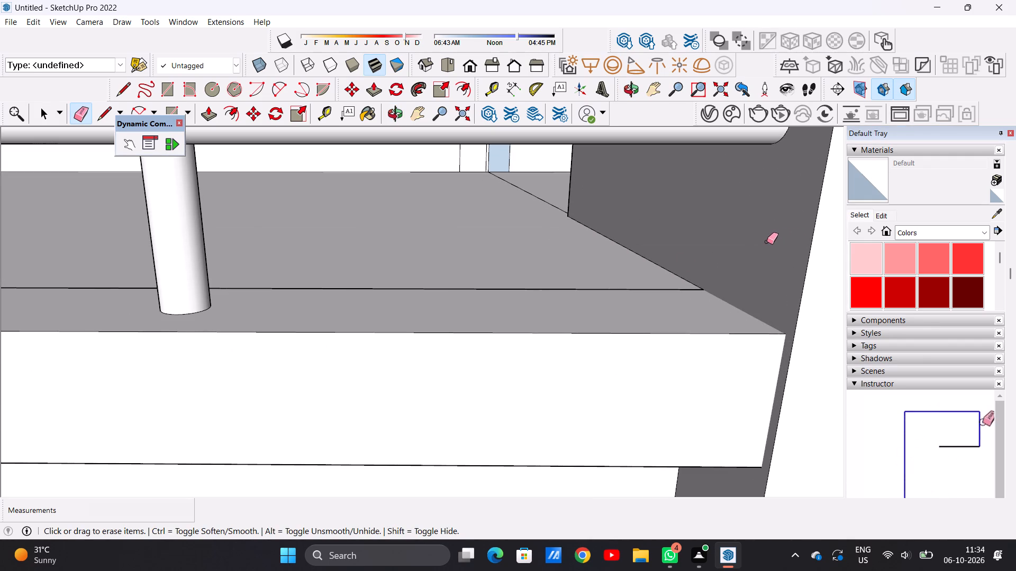
Erase the middle and top horizontal rails of the roof terrace's front railing.
{"action": "scroll", "coordinate": [655, 277], "scroll_direction": "down", "scroll_amount": 20}
{"action": "scroll", "coordinate": [655, 277], "scroll_direction": "down", "scroll_amount": 4}
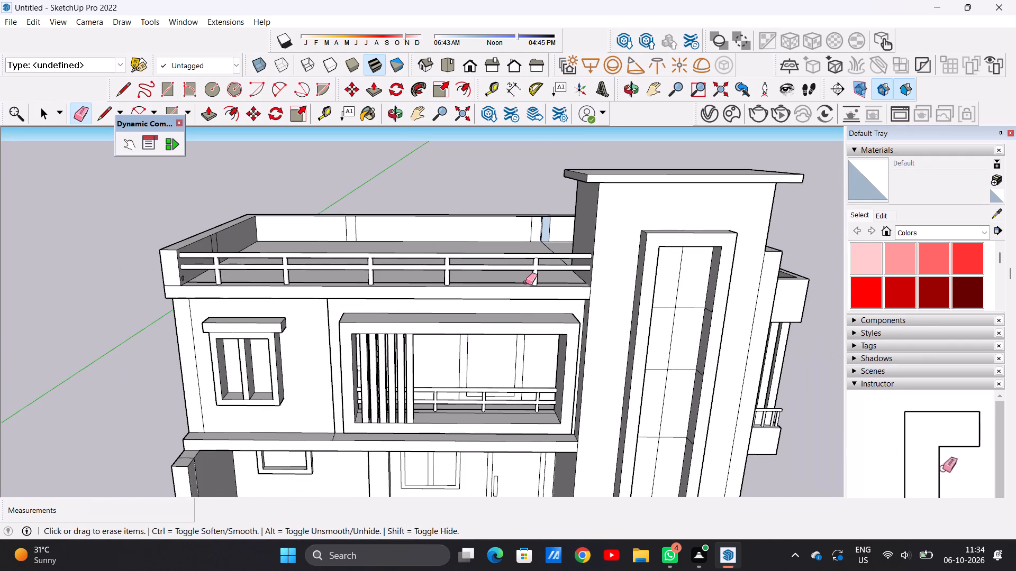
{"action": "scroll", "coordinate": [603, 259], "scroll_direction": "up", "scroll_amount": 10}
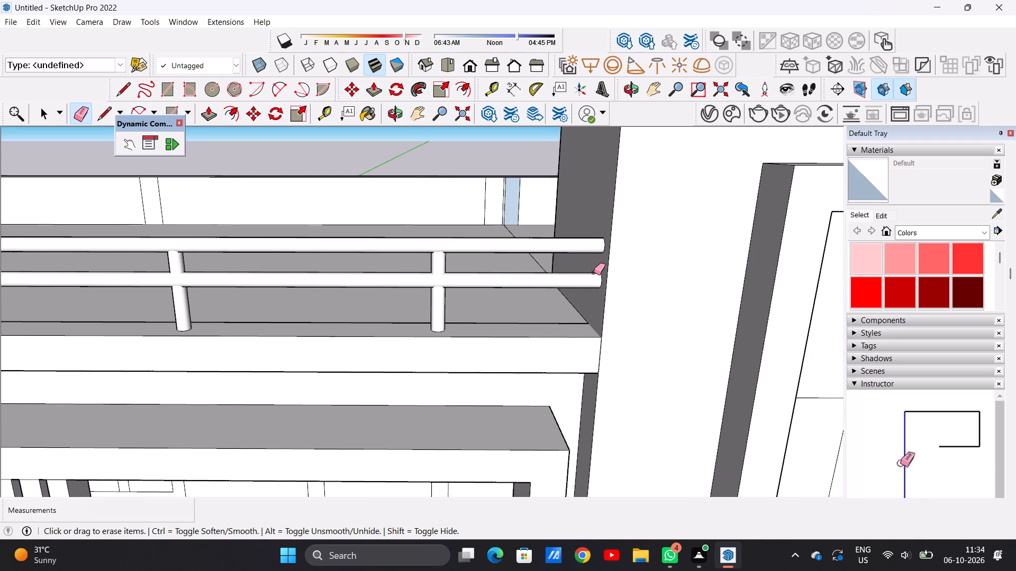
{"action": "scroll", "coordinate": [595, 273], "scroll_direction": "up", "scroll_amount": 13}
{"action": "left_click", "coordinate": [613, 276]}
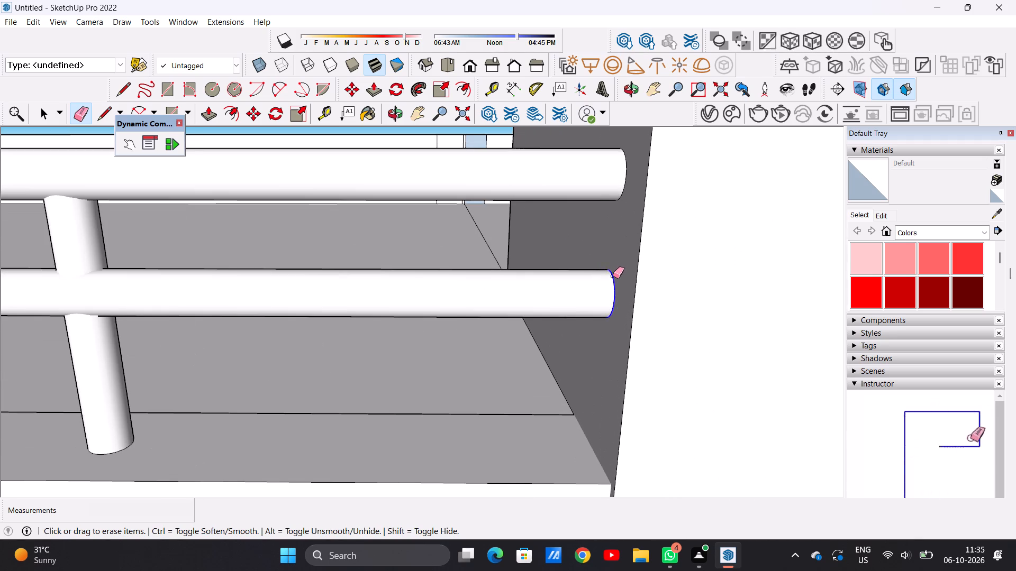
{"action": "left_click", "coordinate": [626, 162]}
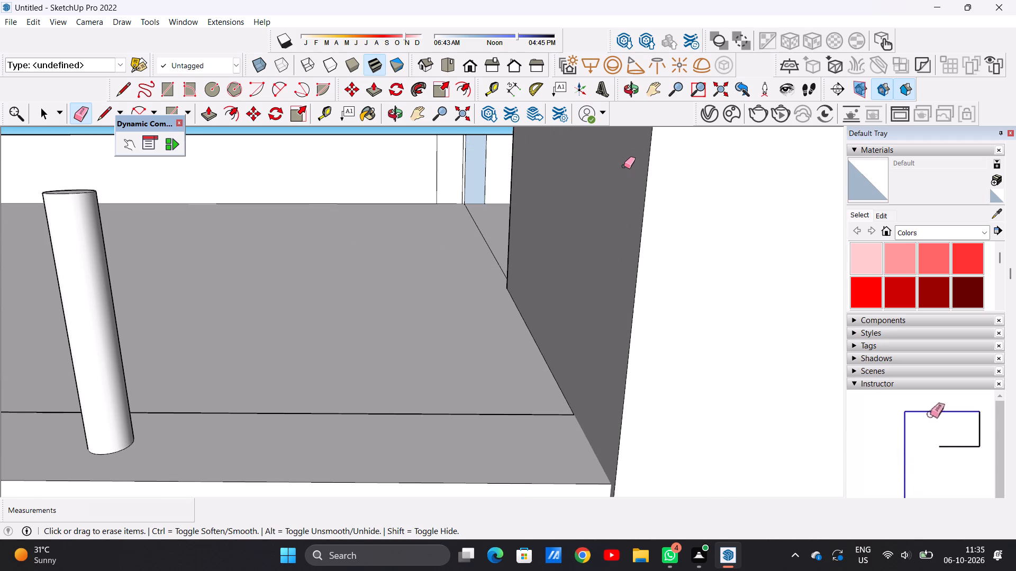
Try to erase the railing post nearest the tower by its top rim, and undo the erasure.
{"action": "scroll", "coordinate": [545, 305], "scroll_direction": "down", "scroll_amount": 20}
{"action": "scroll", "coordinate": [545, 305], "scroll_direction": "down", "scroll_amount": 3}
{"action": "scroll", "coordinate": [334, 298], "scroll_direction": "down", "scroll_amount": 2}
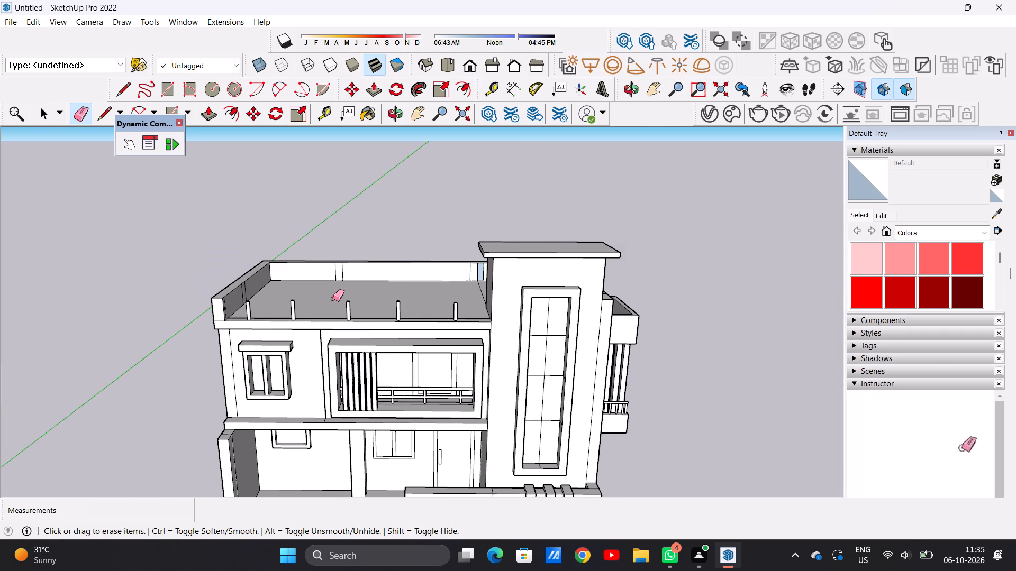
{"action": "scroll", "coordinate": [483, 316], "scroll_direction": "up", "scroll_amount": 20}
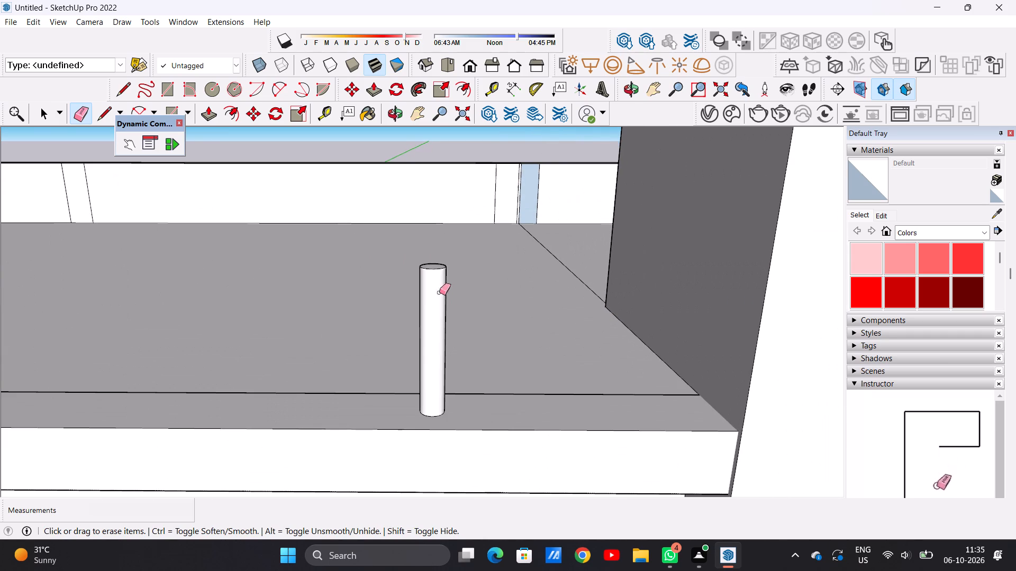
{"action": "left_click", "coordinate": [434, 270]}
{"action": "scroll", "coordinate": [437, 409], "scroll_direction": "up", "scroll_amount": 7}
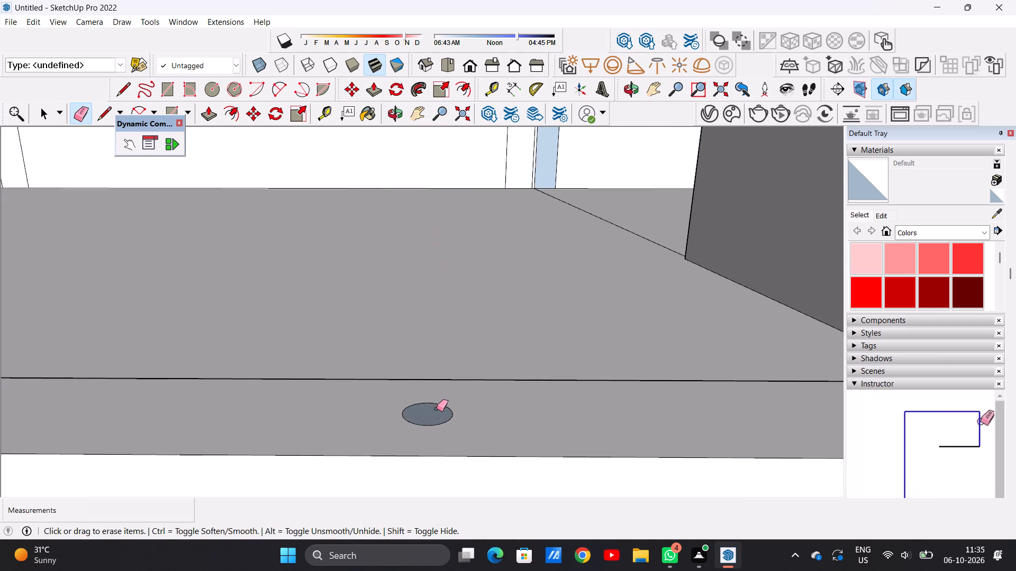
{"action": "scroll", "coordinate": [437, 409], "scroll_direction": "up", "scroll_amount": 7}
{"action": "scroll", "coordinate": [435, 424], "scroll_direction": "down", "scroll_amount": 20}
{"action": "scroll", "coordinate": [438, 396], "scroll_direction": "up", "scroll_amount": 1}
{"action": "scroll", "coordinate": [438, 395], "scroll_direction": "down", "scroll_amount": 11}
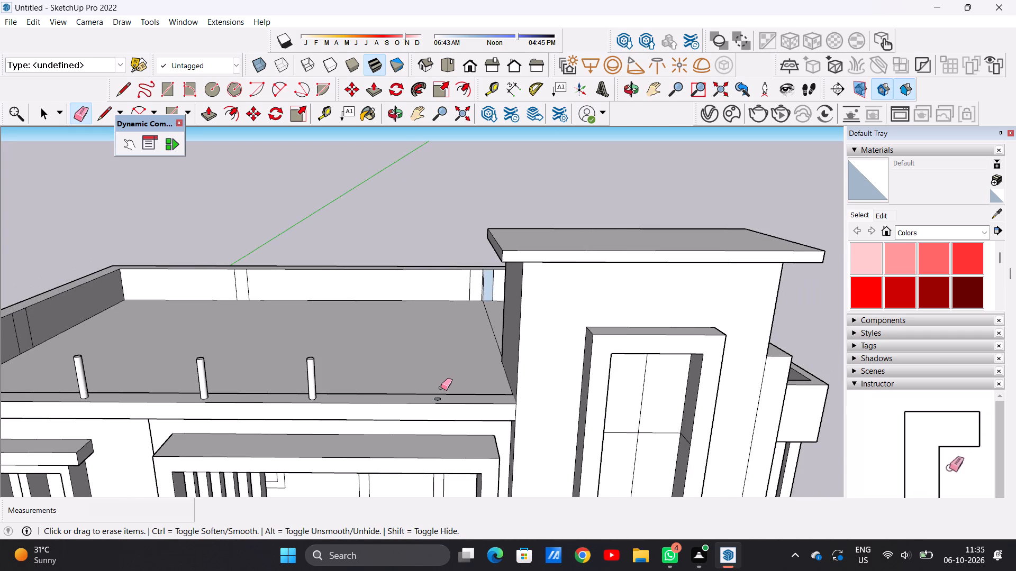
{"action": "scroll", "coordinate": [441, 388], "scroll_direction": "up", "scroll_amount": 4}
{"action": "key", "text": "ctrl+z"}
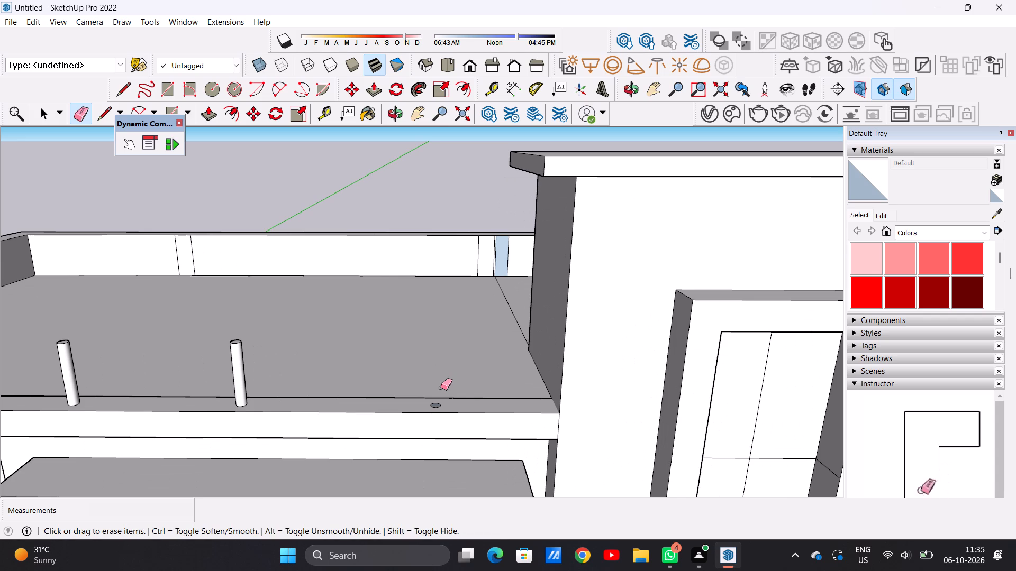
Erase the railing post nearest the tower at its base, including its leftover top circle.
{"action": "scroll", "coordinate": [439, 403], "scroll_direction": "up", "scroll_amount": 20}
{"action": "scroll", "coordinate": [439, 403], "scroll_direction": "up", "scroll_amount": 1}
{"action": "left_click", "coordinate": [389, 402]}
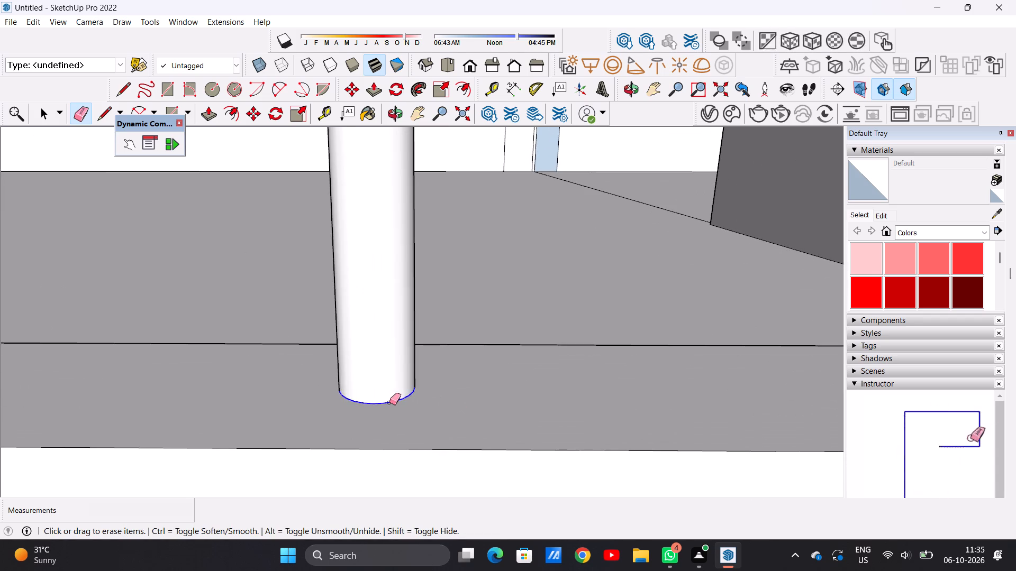
{"action": "scroll", "coordinate": [414, 416], "scroll_direction": "down", "scroll_amount": 20}
{"action": "scroll", "coordinate": [414, 416], "scroll_direction": "down", "scroll_amount": 10}
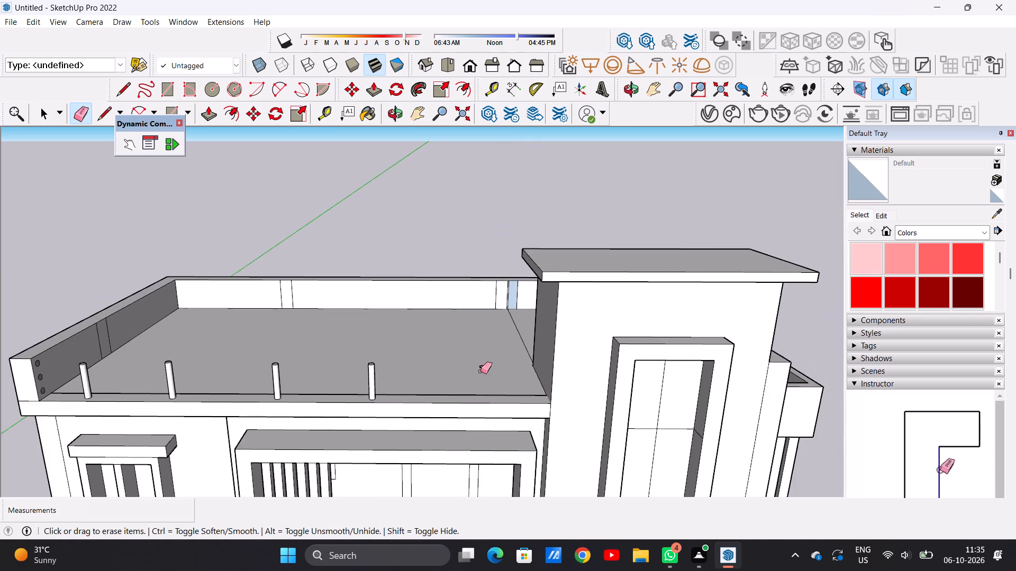
{"action": "scroll", "coordinate": [480, 370], "scroll_direction": "up", "scroll_amount": 19}
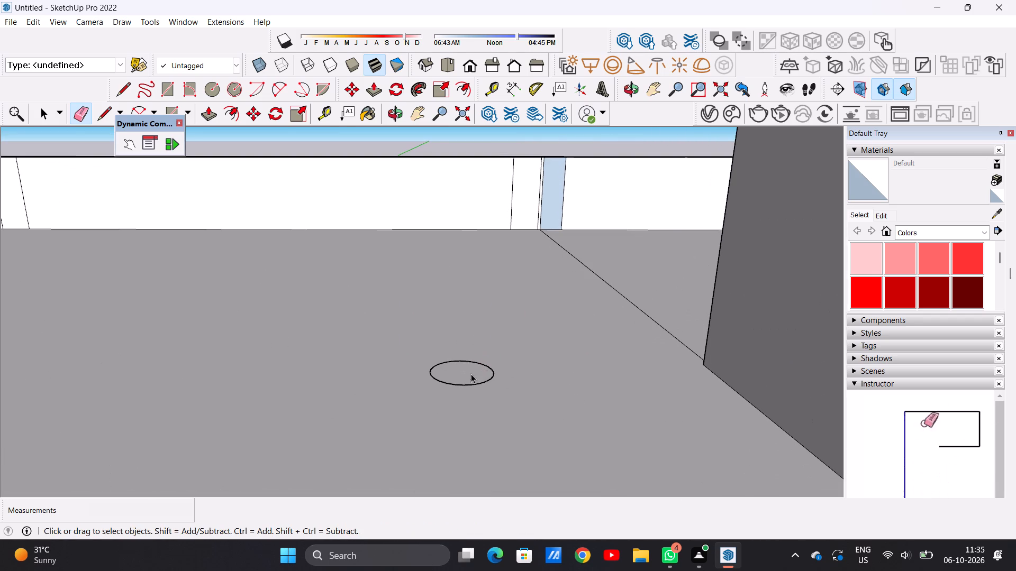
{"action": "key", "text": "space"}
{"action": "double_click", "coordinate": [474, 376]}
{"action": "key", "text": "Delete"}
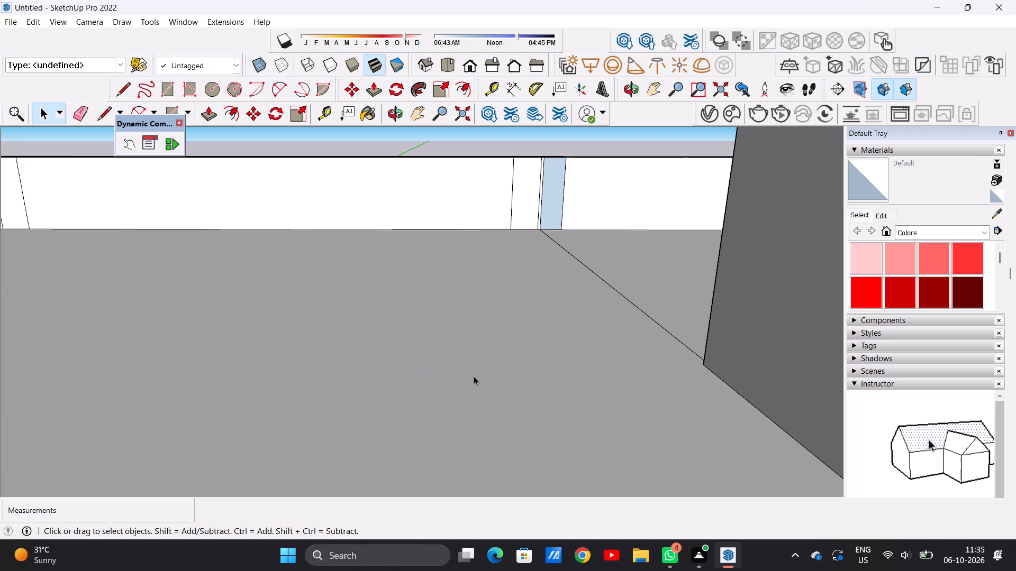
Draw a line about 3' 7 1/2" long across the roof's front edge strip, just tower-side of the nearest remaining post.
{"action": "scroll", "coordinate": [470, 380], "scroll_direction": "down", "scroll_amount": 5}
{"action": "scroll", "coordinate": [466, 389], "scroll_direction": "up", "scroll_amount": 1}
{"action": "scroll", "coordinate": [465, 389], "scroll_direction": "down", "scroll_amount": 19}
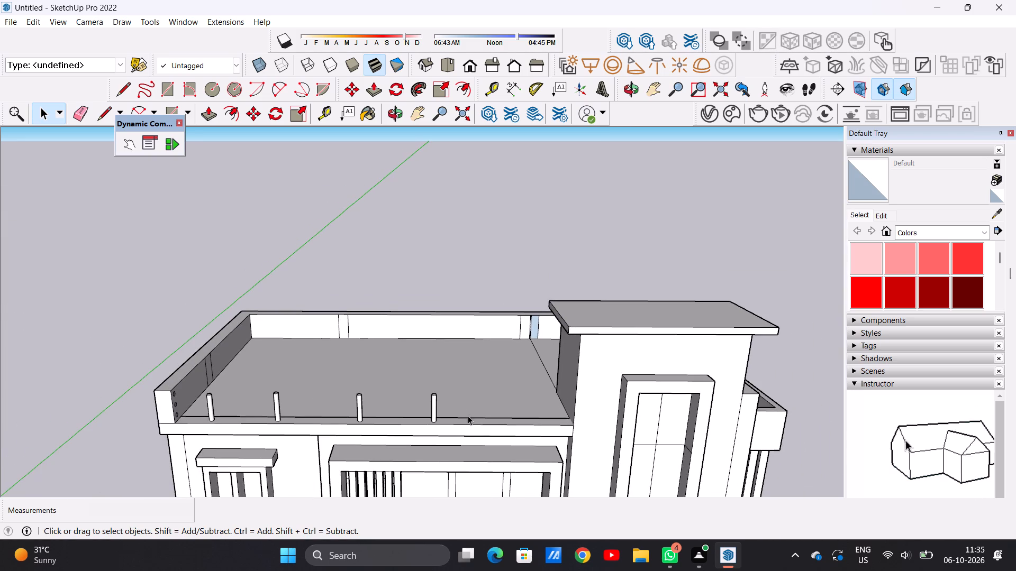
{"action": "middle_click_drag", "start_coordinate": [497, 424], "coordinate": [500, 409]}
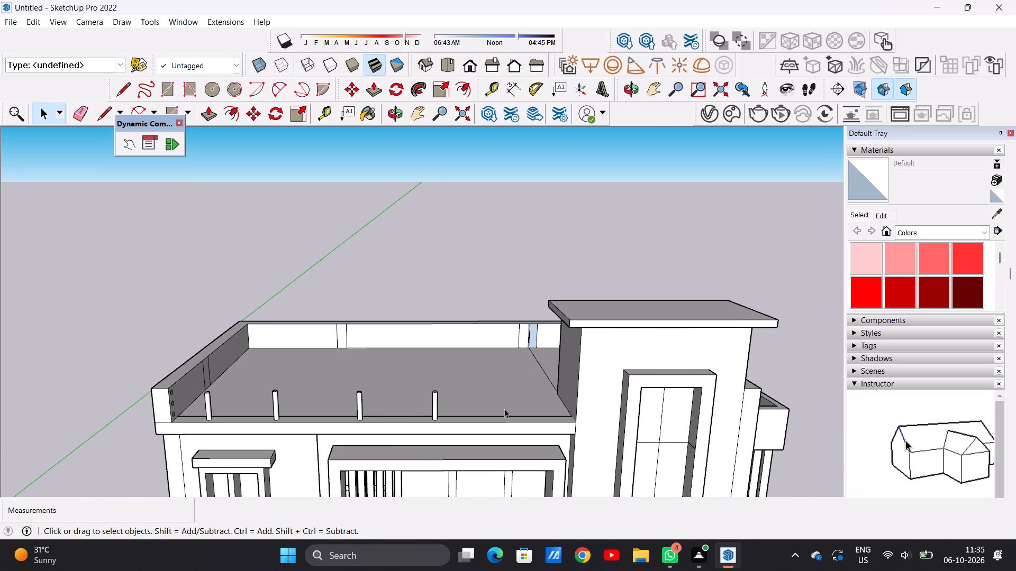
{"action": "scroll", "coordinate": [555, 425], "scroll_direction": "up", "scroll_amount": 4}
{"action": "middle_click_drag", "start_coordinate": [533, 434], "coordinate": [533, 481]}
{"action": "scroll", "coordinate": [423, 433], "scroll_direction": "up", "scroll_amount": 2}
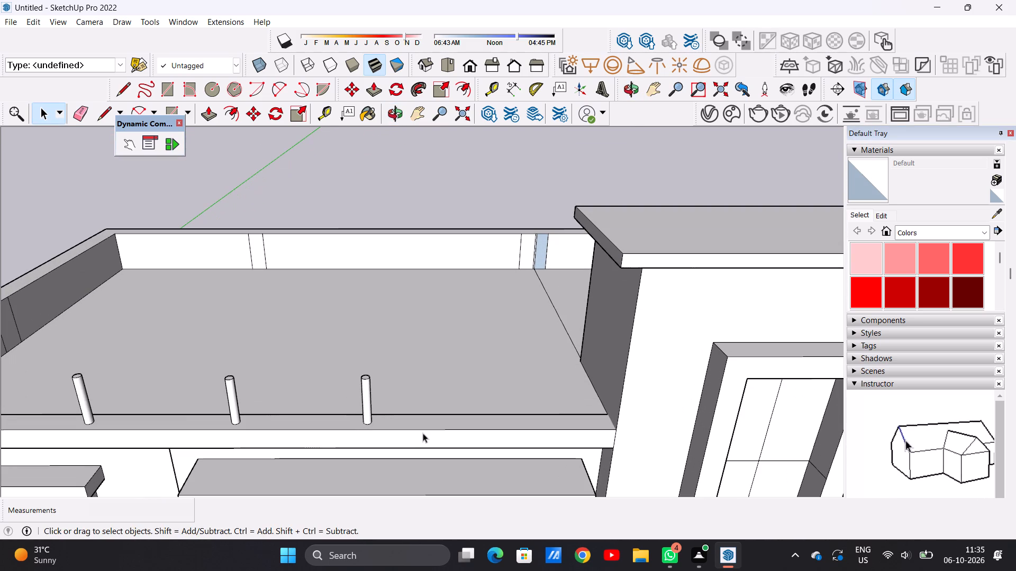
{"action": "key", "text": "l"}
{"action": "middle_click_drag", "start_coordinate": [388, 435], "coordinate": [396, 487]}
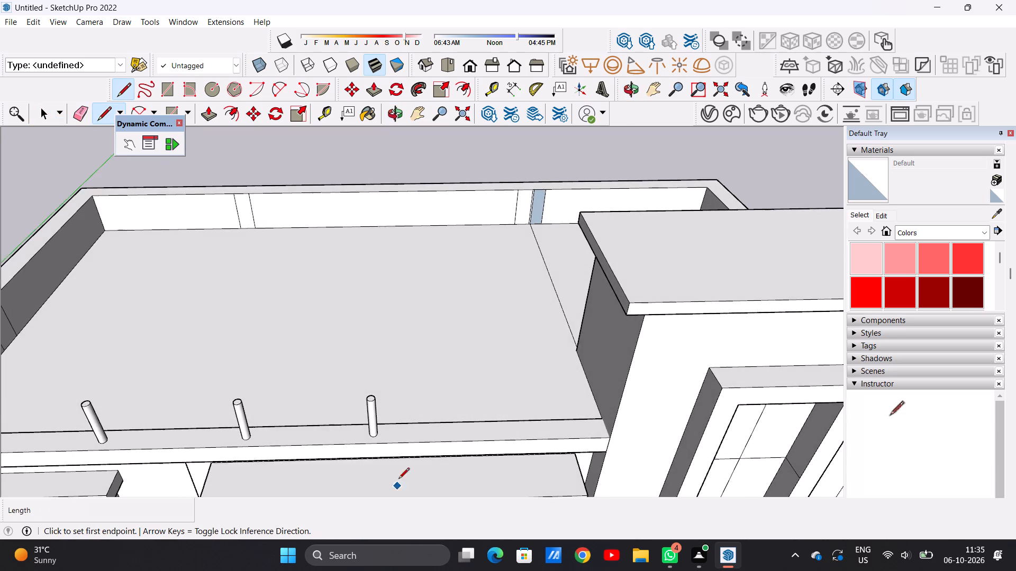
{"action": "scroll", "coordinate": [409, 423], "scroll_direction": "up", "scroll_amount": 5}
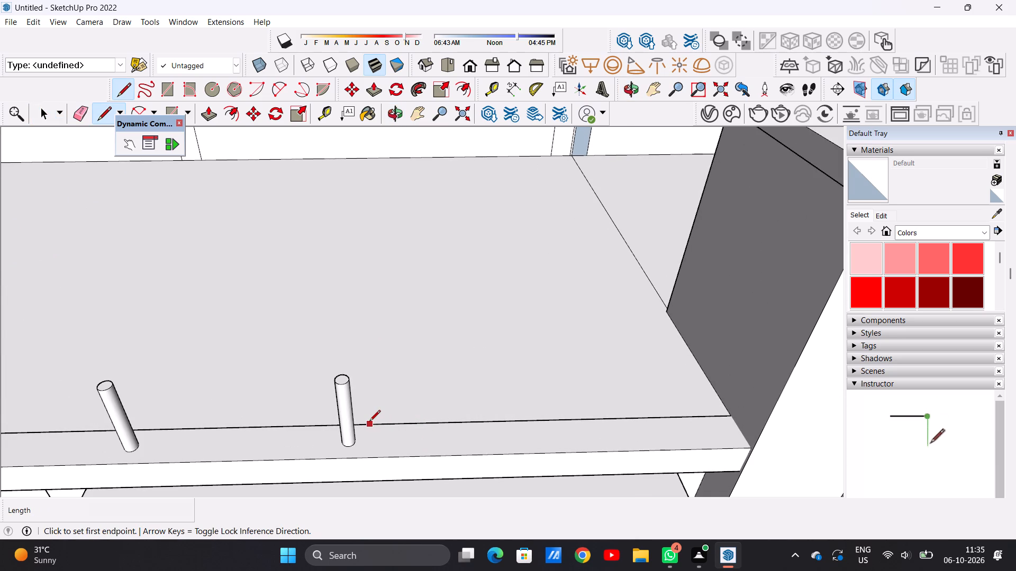
{"action": "left_click", "coordinate": [369, 422]}
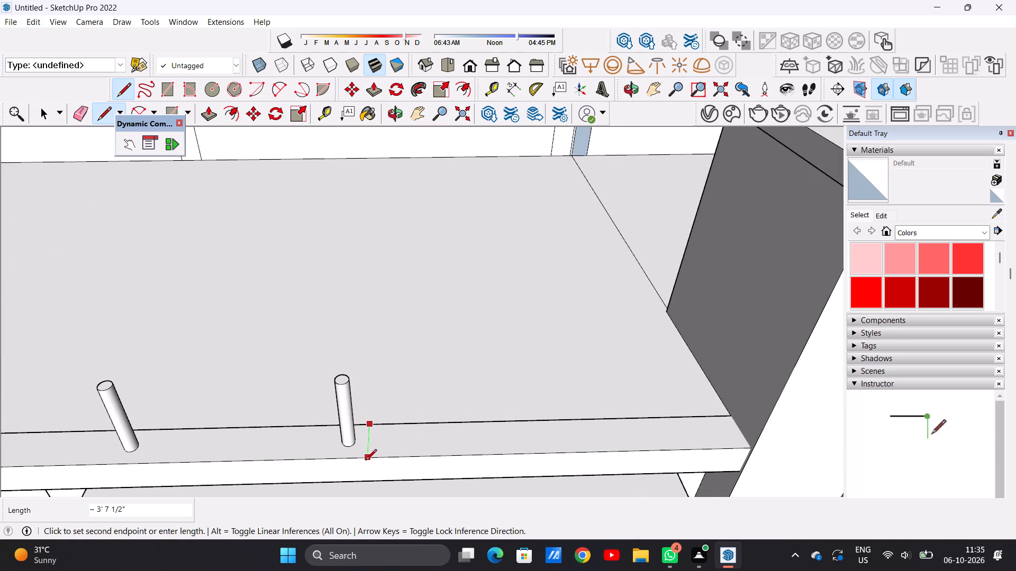
{"action": "left_click", "coordinate": [366, 461]}
{"action": "key", "text": "space"}
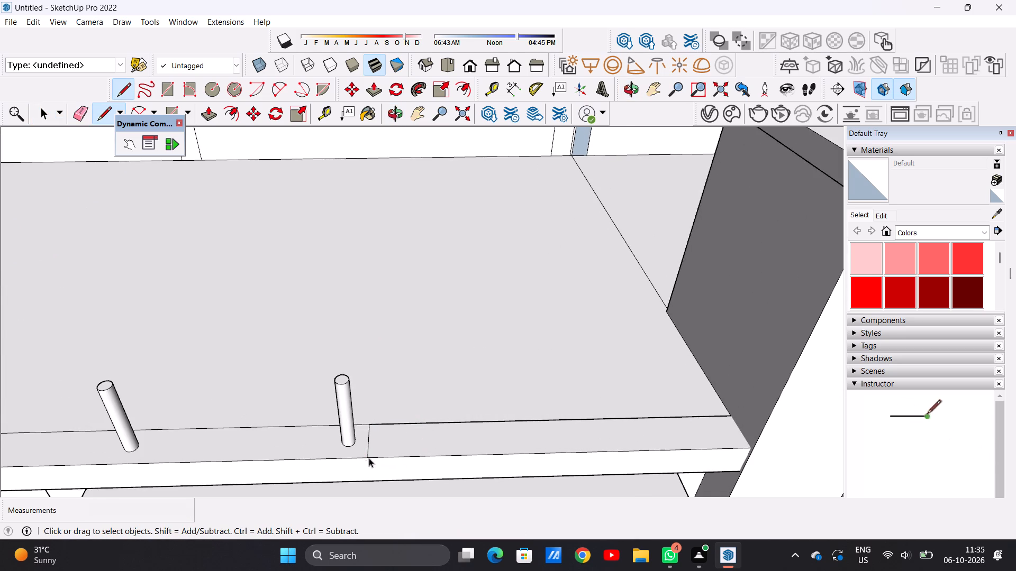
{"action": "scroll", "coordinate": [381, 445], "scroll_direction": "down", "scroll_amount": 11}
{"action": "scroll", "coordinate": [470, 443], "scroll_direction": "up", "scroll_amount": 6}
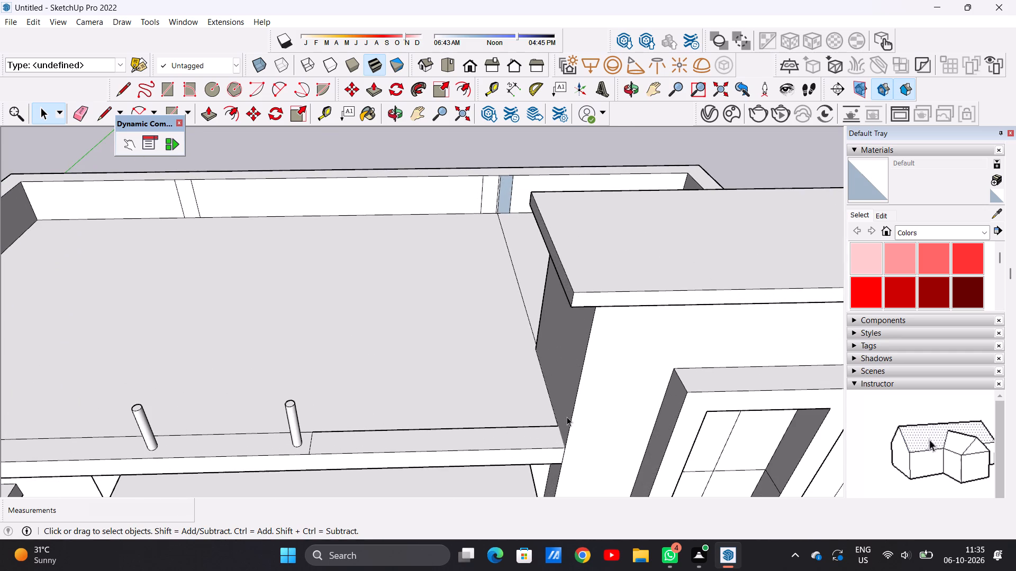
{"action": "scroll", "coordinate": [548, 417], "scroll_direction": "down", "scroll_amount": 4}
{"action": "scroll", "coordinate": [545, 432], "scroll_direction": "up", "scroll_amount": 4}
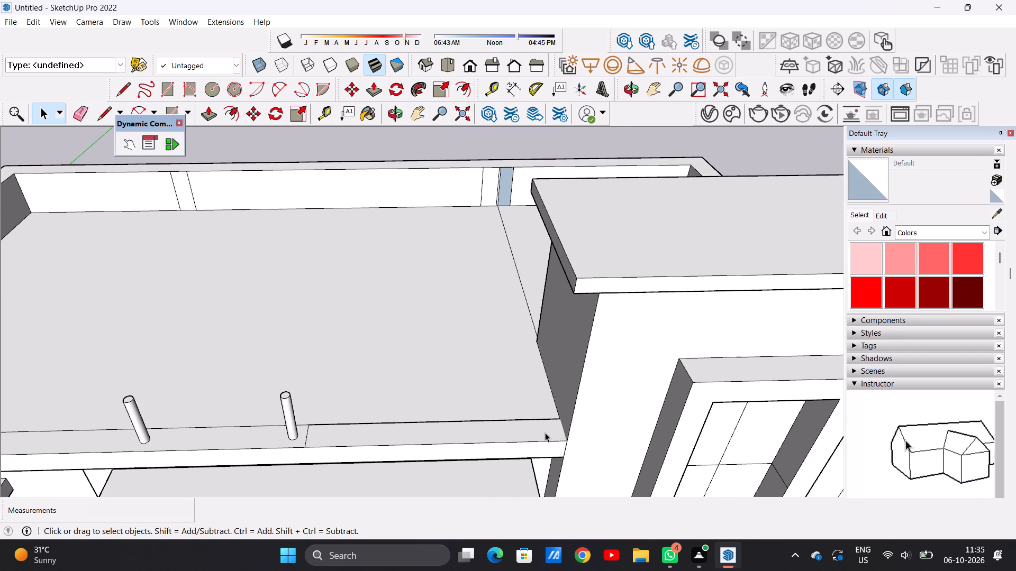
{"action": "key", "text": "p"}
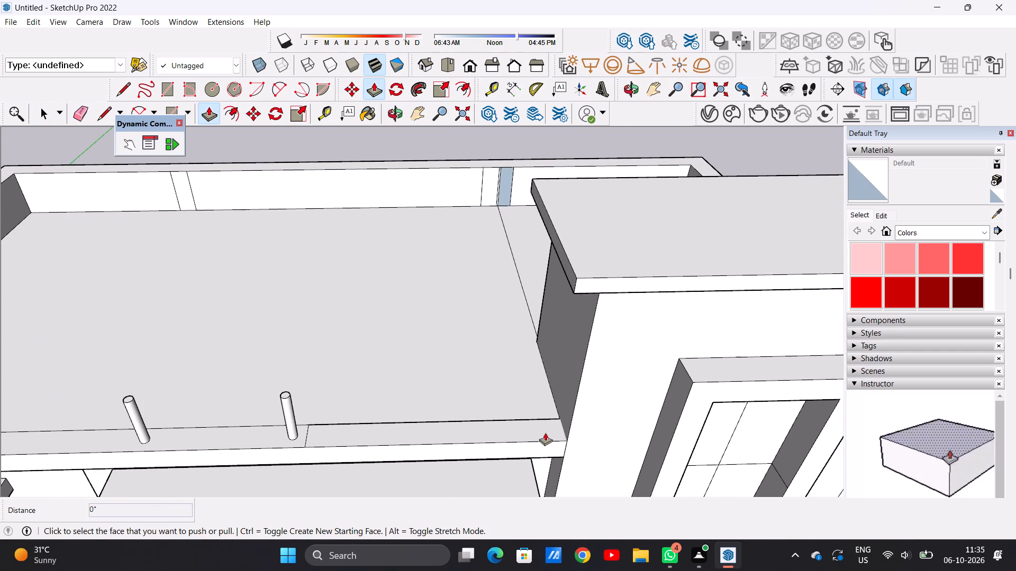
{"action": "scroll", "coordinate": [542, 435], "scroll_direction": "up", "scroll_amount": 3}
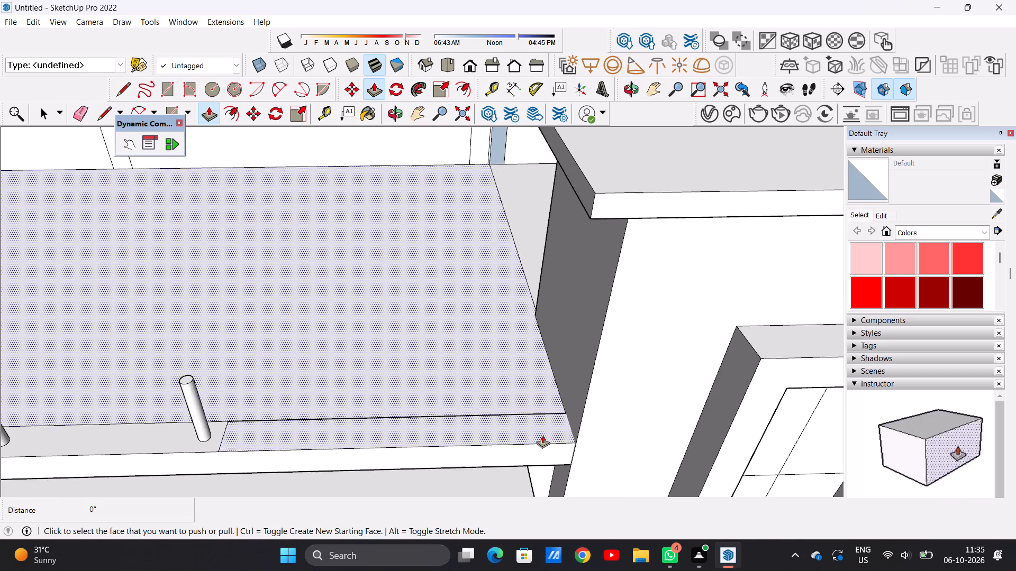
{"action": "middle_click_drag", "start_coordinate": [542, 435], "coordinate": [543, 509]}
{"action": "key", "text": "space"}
Examine the new line on the roof's front edge strip and the strip's junction with the tower's side wall.
{"action": "scroll", "coordinate": [207, 449], "scroll_direction": "up", "scroll_amount": 1}
{"action": "middle_click_drag", "start_coordinate": [206, 452], "coordinate": [277, 474]}
{"action": "scroll", "coordinate": [305, 406], "scroll_direction": "down", "scroll_amount": 9}
{"action": "scroll", "coordinate": [301, 456], "scroll_direction": "up", "scroll_amount": 8}
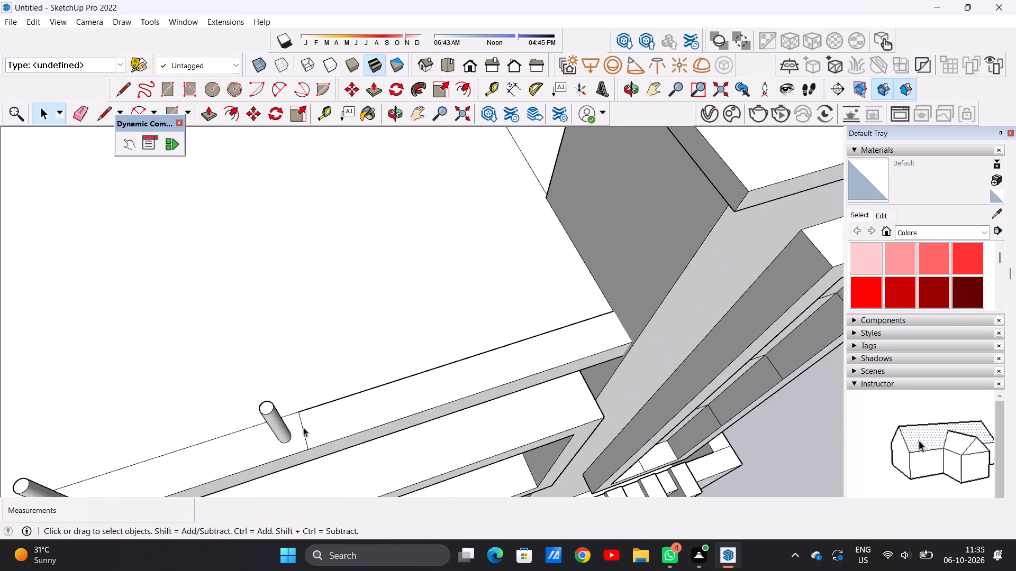
{"action": "scroll", "coordinate": [303, 427], "scroll_direction": "up", "scroll_amount": 20}
{"action": "scroll", "coordinate": [303, 427], "scroll_direction": "up", "scroll_amount": 1}
{"action": "scroll", "coordinate": [293, 420], "scroll_direction": "down", "scroll_amount": 1}
{"action": "scroll", "coordinate": [293, 420], "scroll_direction": "up", "scroll_amount": 16}
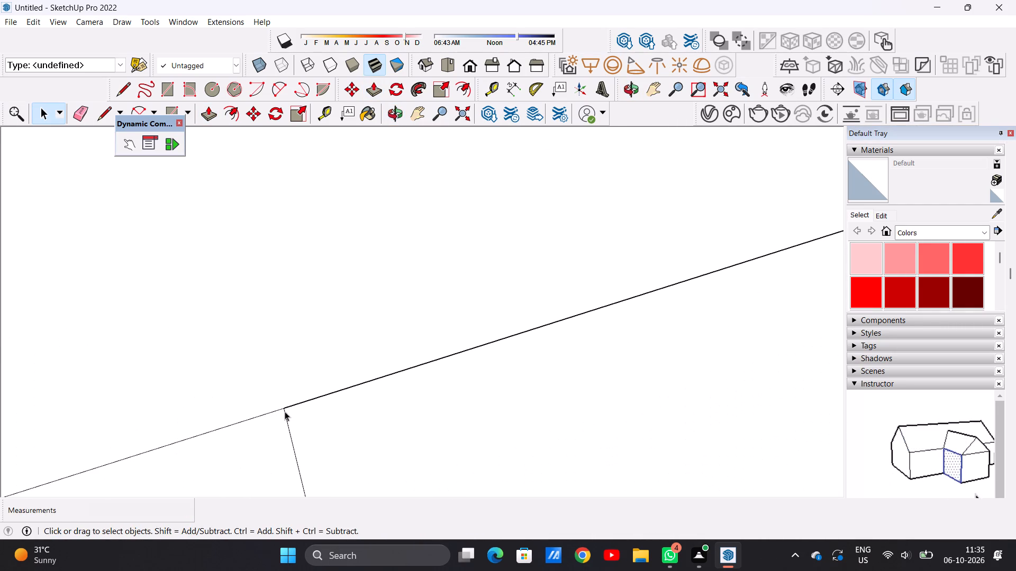
{"action": "scroll", "coordinate": [285, 410], "scroll_direction": "up", "scroll_amount": 7}
{"action": "scroll", "coordinate": [285, 410], "scroll_direction": "down", "scroll_amount": 20}
{"action": "scroll", "coordinate": [285, 410], "scroll_direction": "down", "scroll_amount": 20}
{"action": "scroll", "coordinate": [285, 410], "scroll_direction": "down", "scroll_amount": 6}
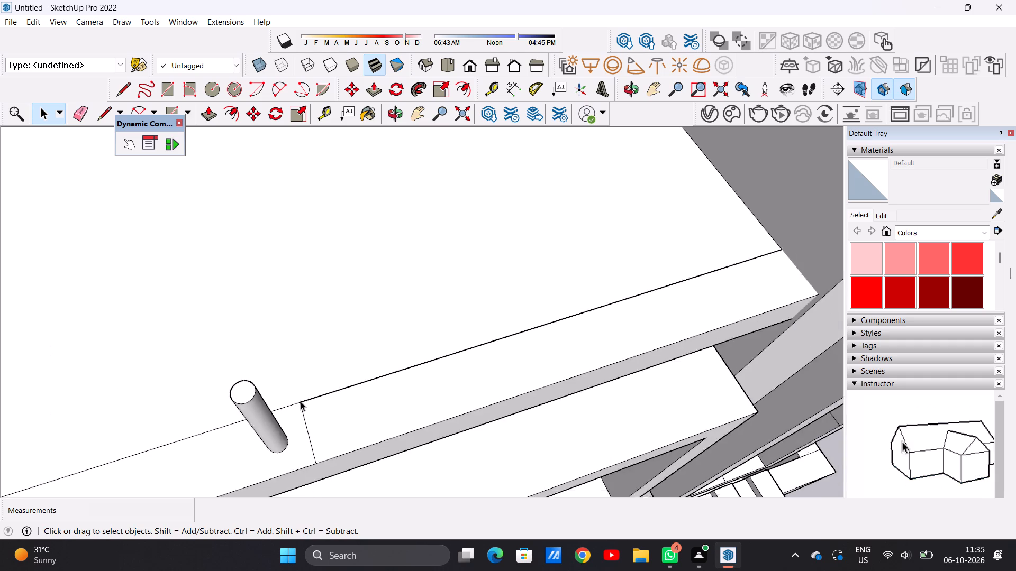
{"action": "scroll", "coordinate": [301, 401], "scroll_direction": "down", "scroll_amount": 10}
{"action": "scroll", "coordinate": [301, 401], "scroll_direction": "up", "scroll_amount": 1}
{"action": "scroll", "coordinate": [301, 401], "scroll_direction": "down", "scroll_amount": 14}
{"action": "middle_click_drag", "start_coordinate": [363, 420], "coordinate": [344, 380]}
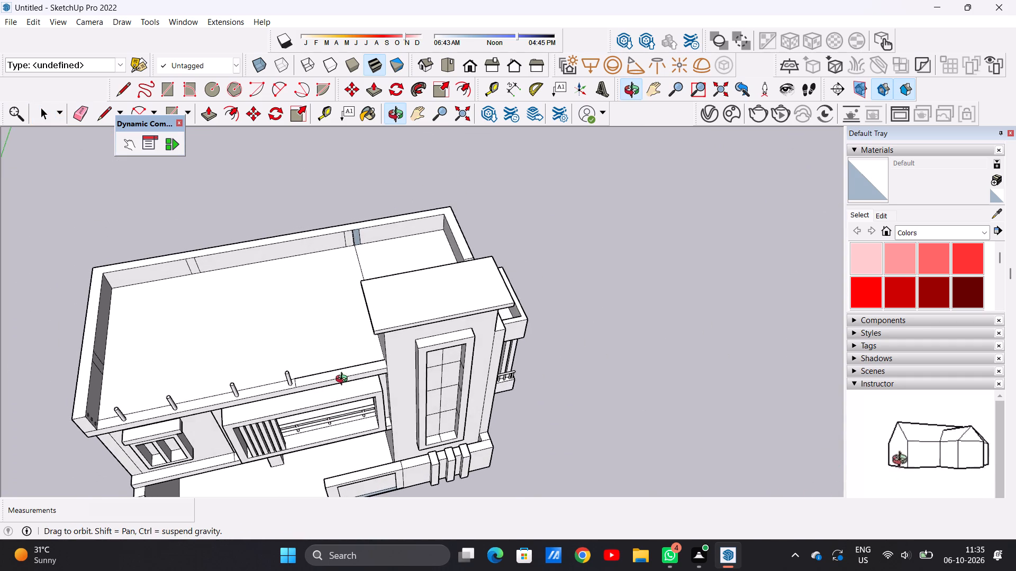
{"action": "middle_click_drag", "start_coordinate": [344, 380], "coordinate": [344, 372]}
{"action": "scroll", "coordinate": [348, 371], "scroll_direction": "up", "scroll_amount": 5}
{"action": "middle_click_drag", "start_coordinate": [345, 372], "coordinate": [439, 352]}
{"action": "scroll", "coordinate": [467, 350], "scroll_direction": "up", "scroll_amount": 4}
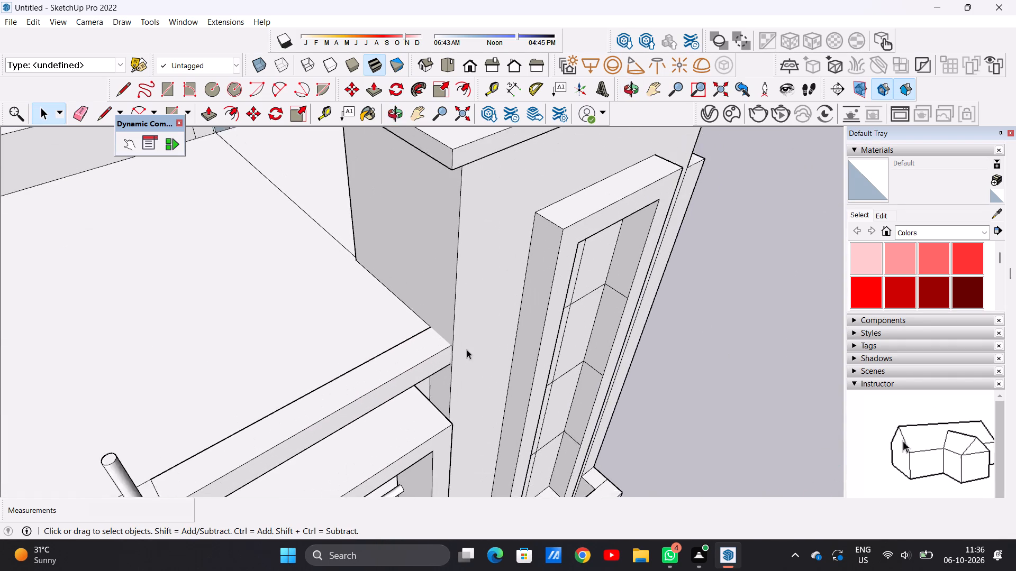
{"action": "scroll", "coordinate": [467, 349], "scroll_direction": "up", "scroll_amount": 3}
{"action": "scroll", "coordinate": [432, 348], "scroll_direction": "down", "scroll_amount": 8}
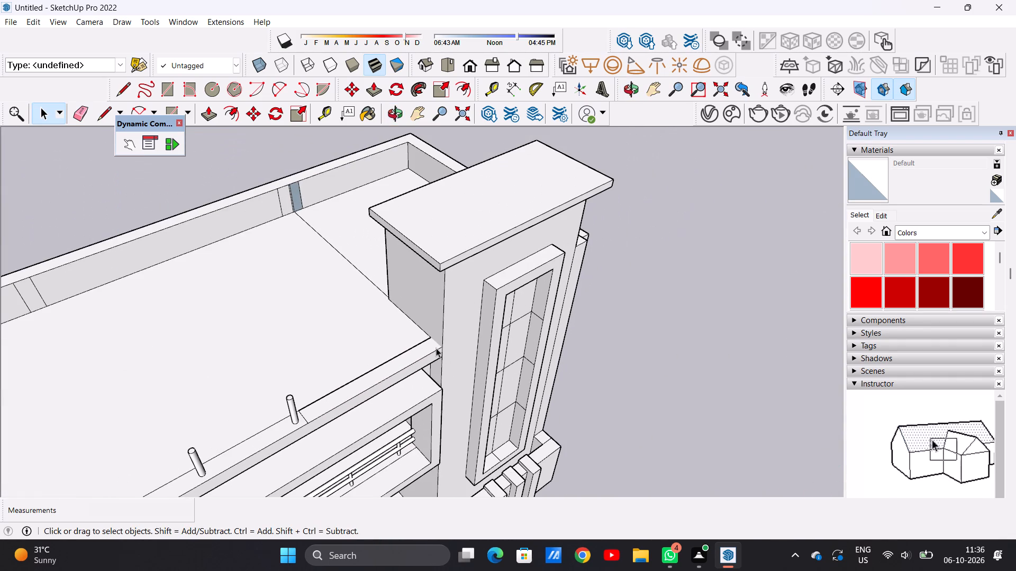
Draw a vertical line about 6' 5" up the tower's side wall from the edge strip's inner corner, then about 3' 11" across to the tower's front edge.
{"action": "key", "text": "l"}
{"action": "scroll", "coordinate": [436, 324], "scroll_direction": "up", "scroll_amount": 5}
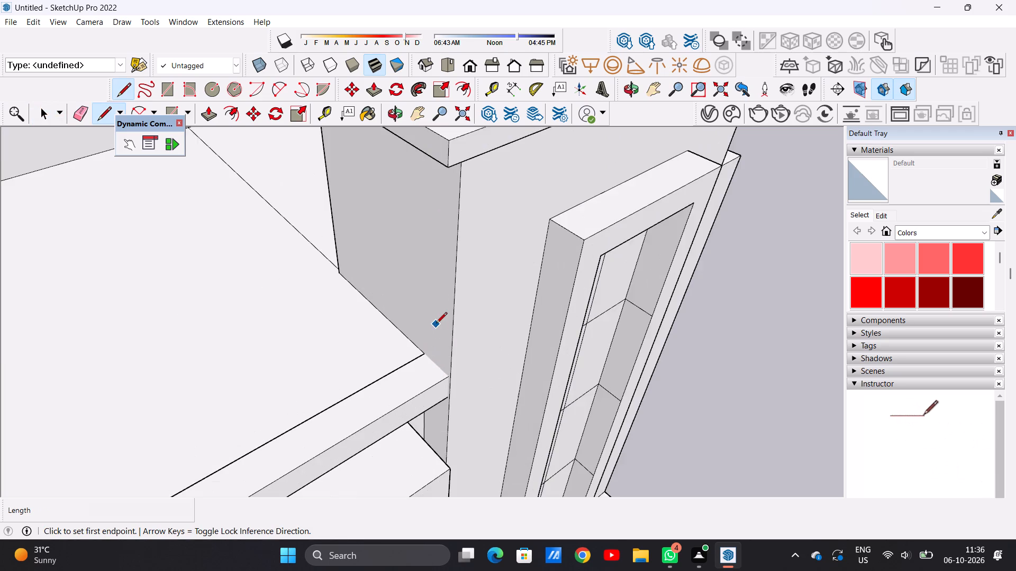
{"action": "scroll", "coordinate": [436, 324], "scroll_direction": "up", "scroll_amount": 18}
{"action": "left_click", "coordinate": [402, 393]}
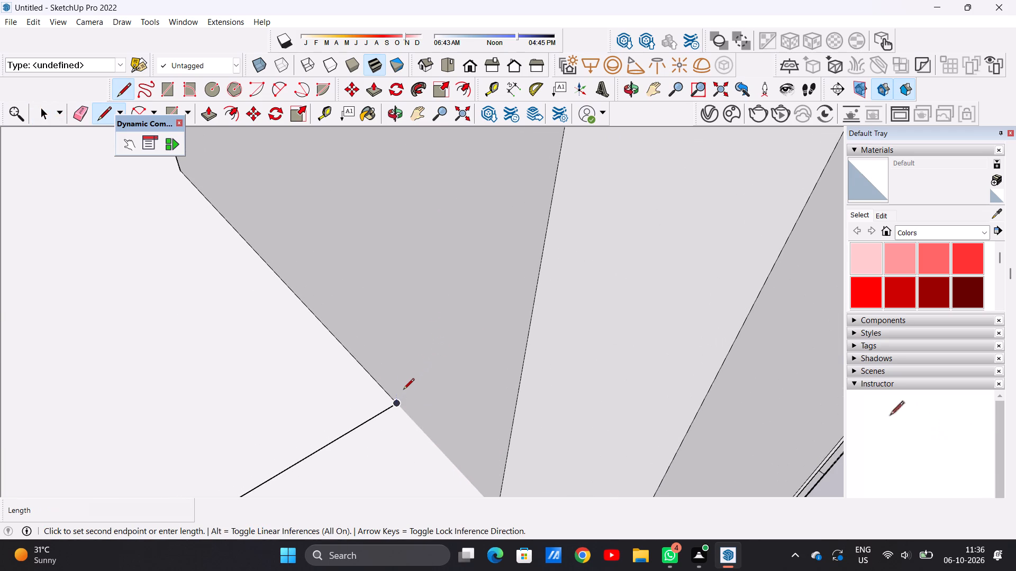
{"action": "scroll", "coordinate": [418, 282], "scroll_direction": "down", "scroll_amount": 8}
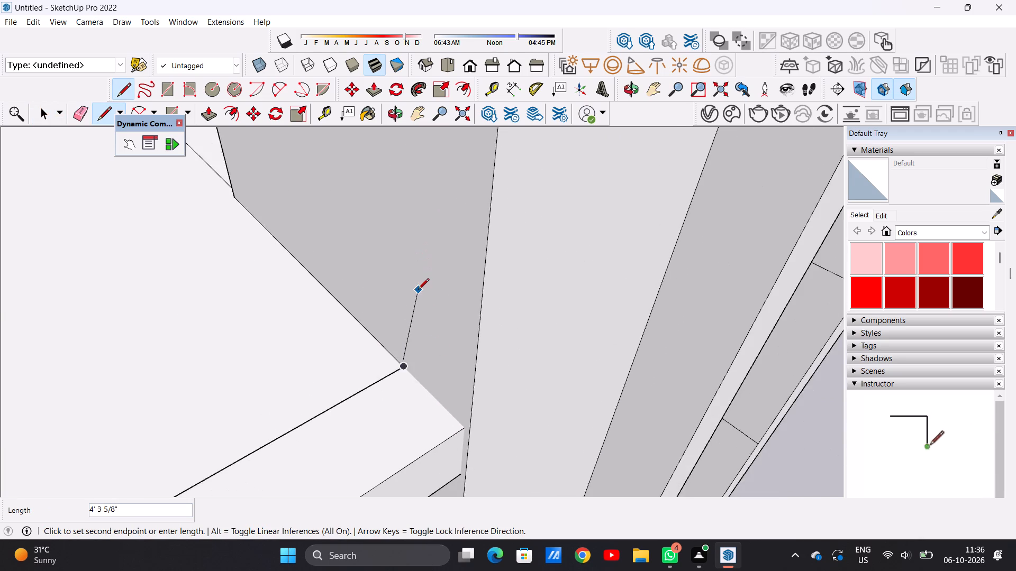
{"action": "scroll", "coordinate": [418, 290], "scroll_direction": "down", "scroll_amount": 4}
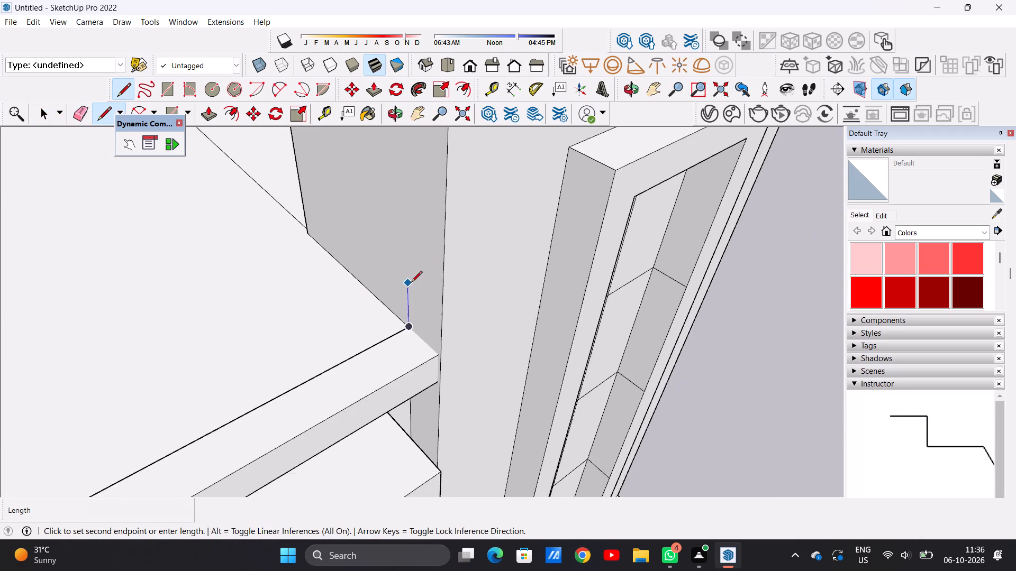
{"action": "scroll", "coordinate": [411, 283], "scroll_direction": "down", "scroll_amount": 10}
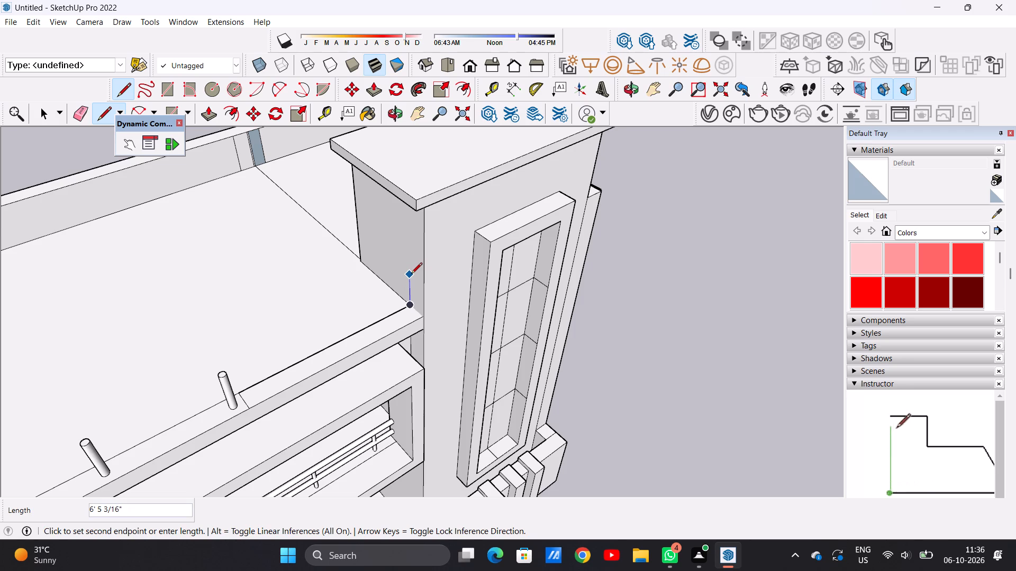
{"action": "left_click", "coordinate": [411, 274]}
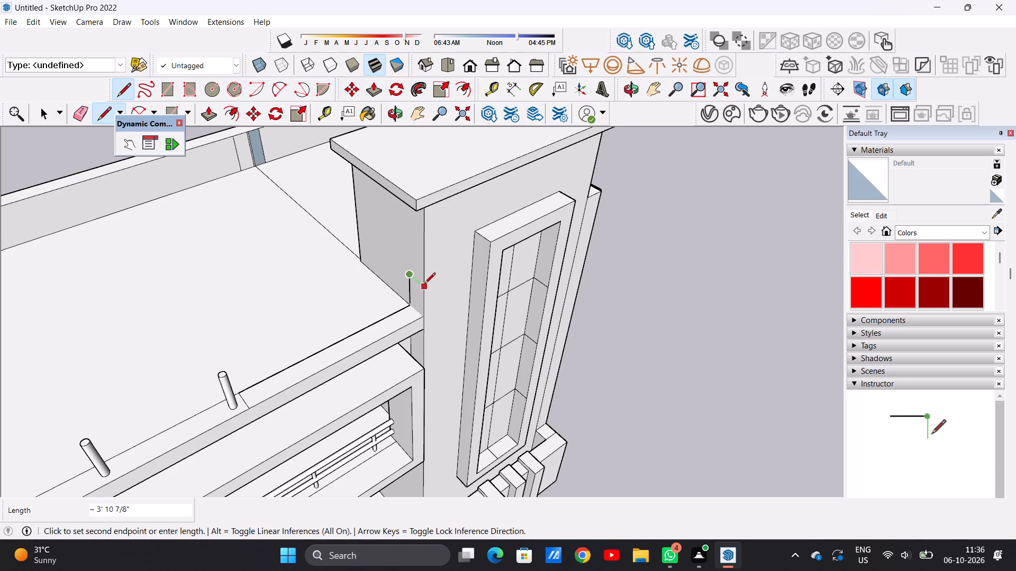
{"action": "left_click", "coordinate": [424, 285]}
{"action": "key", "text": "space"}
Close the gap beneath the vertical line with a line about 5" long down to the edge strip's inner corner.
{"action": "scroll", "coordinate": [414, 299], "scroll_direction": "up", "scroll_amount": 13}
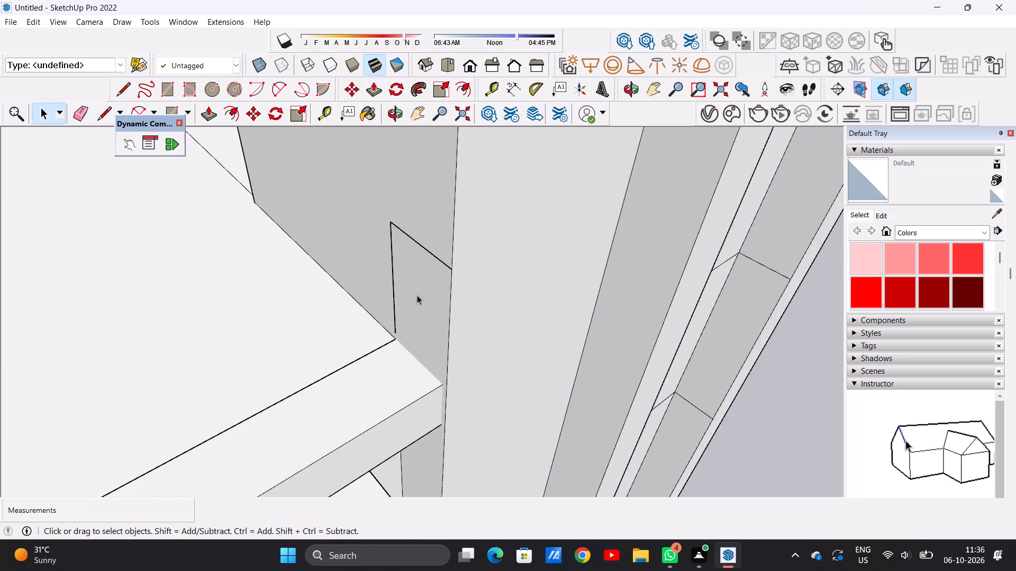
{"action": "scroll", "coordinate": [417, 295], "scroll_direction": "up", "scroll_amount": 18}
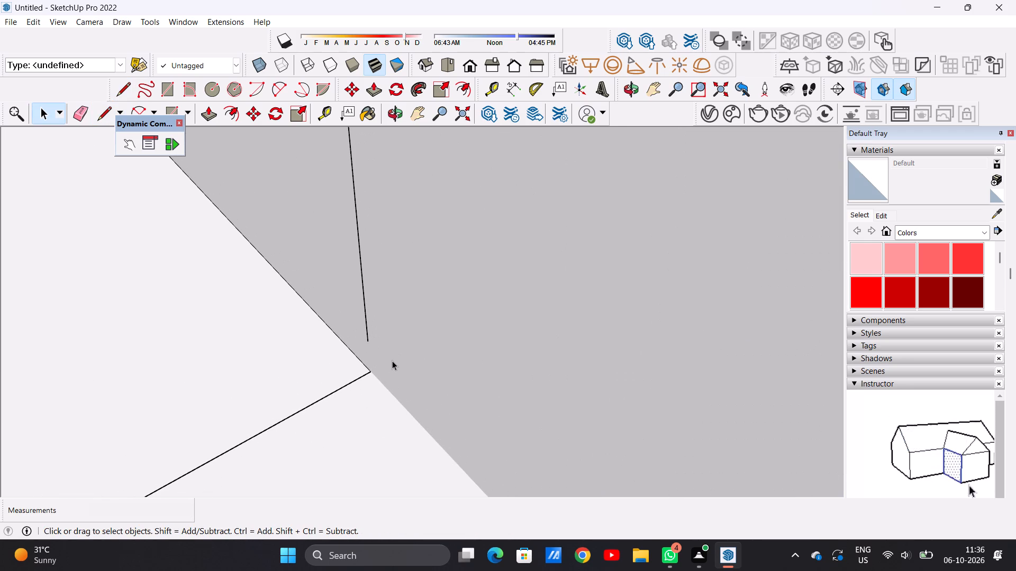
{"action": "key", "text": "l"}
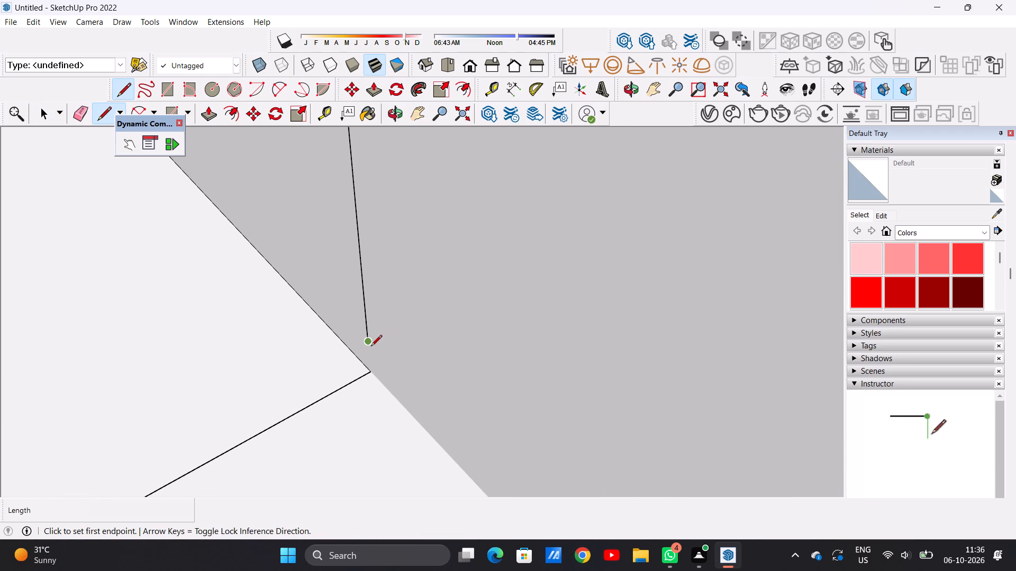
{"action": "left_click", "coordinate": [371, 343]}
{"action": "left_click", "coordinate": [369, 374]}
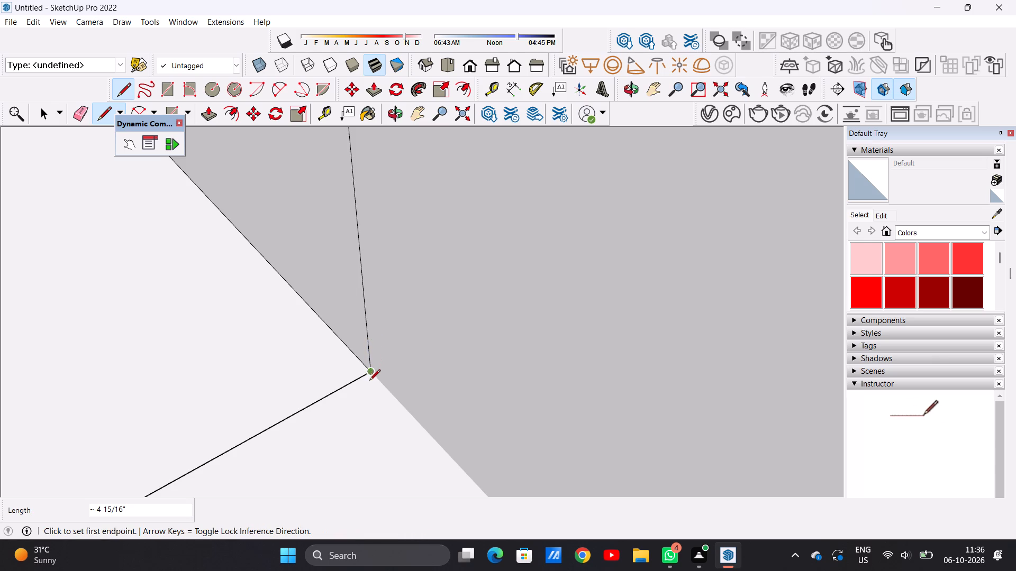
{"action": "key", "text": "space"}
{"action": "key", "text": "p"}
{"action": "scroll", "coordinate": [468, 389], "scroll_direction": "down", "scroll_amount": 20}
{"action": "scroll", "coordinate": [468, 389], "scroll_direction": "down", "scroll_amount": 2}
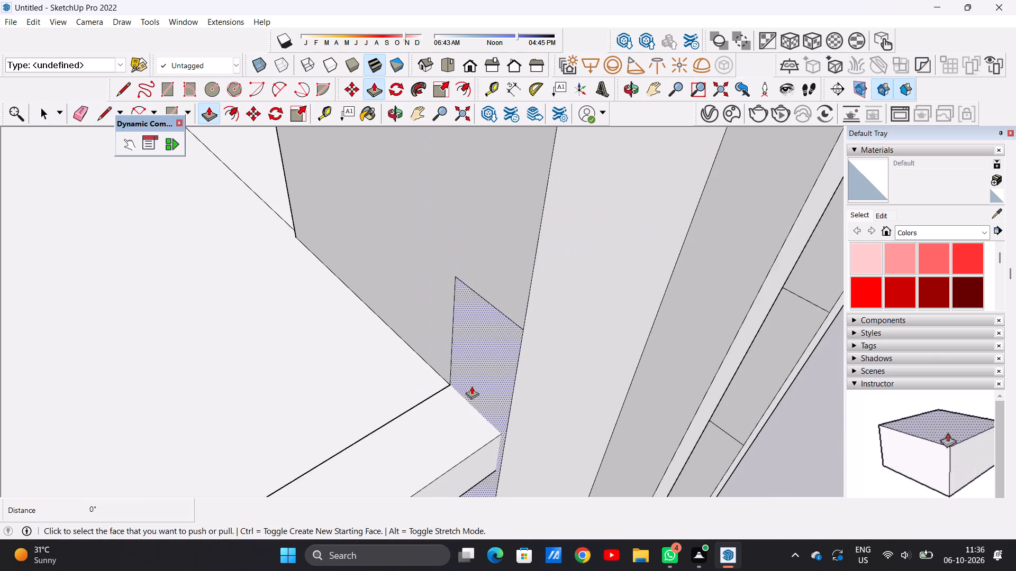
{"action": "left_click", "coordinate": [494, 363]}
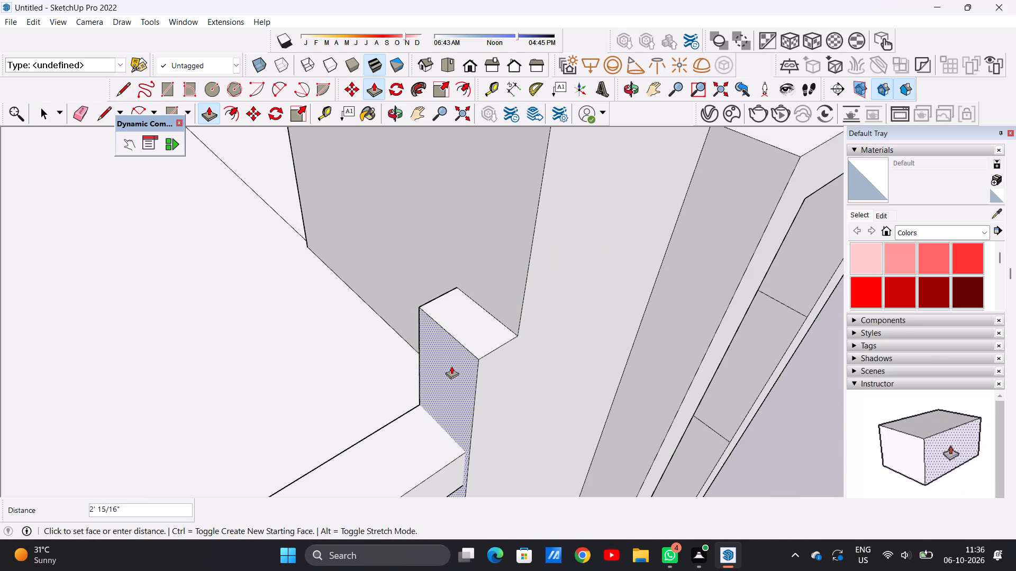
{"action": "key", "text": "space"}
Draw a vertical line about 6' 10" long on the tower's side wall, from the edge strip's outer corner up to the outline's top line.
{"action": "scroll", "coordinate": [453, 365], "scroll_direction": "down", "scroll_amount": 2}
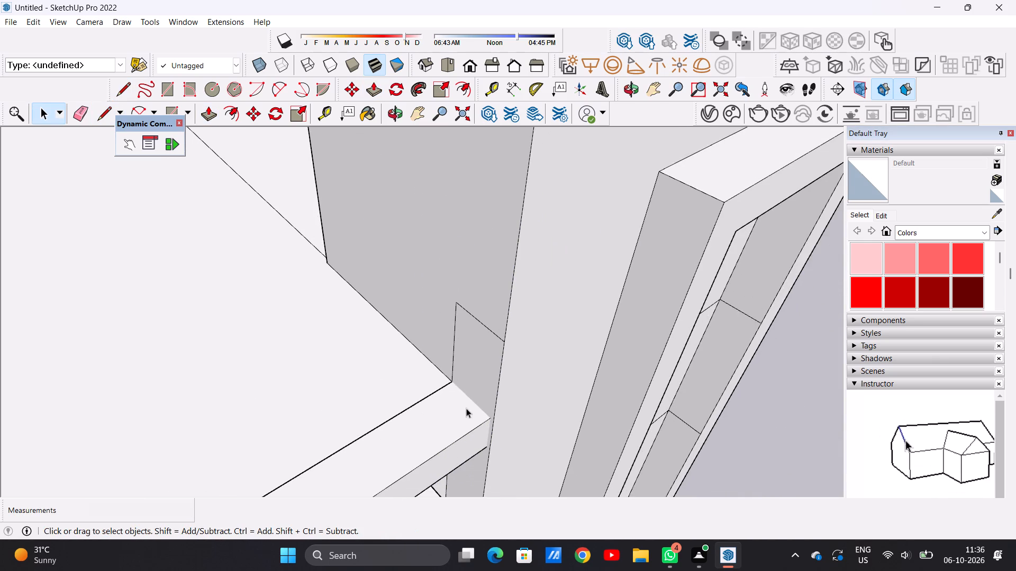
{"action": "scroll", "coordinate": [469, 410], "scroll_direction": "up", "scroll_amount": 20}
{"action": "scroll", "coordinate": [469, 410], "scroll_direction": "up", "scroll_amount": 10}
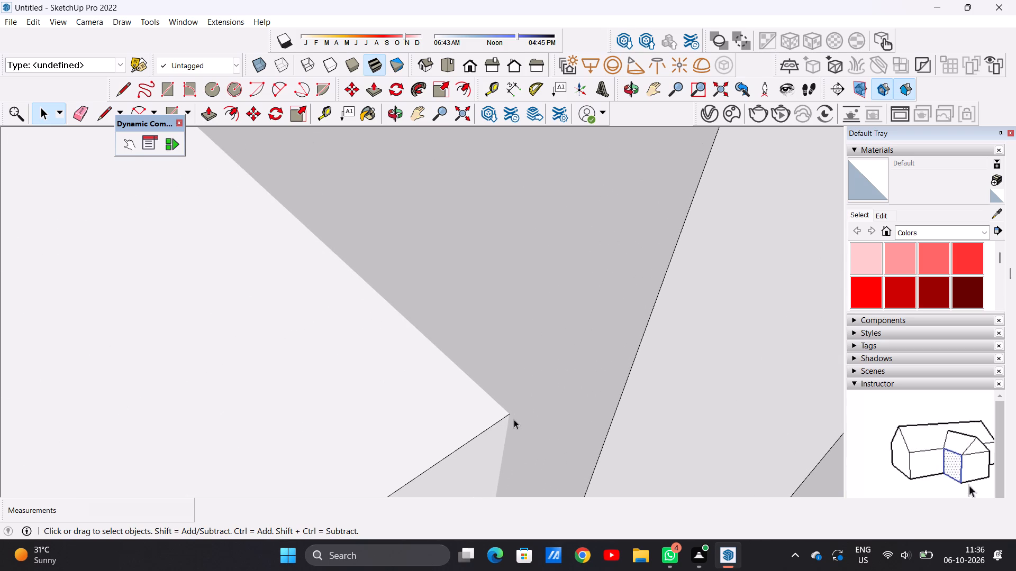
{"action": "scroll", "coordinate": [514, 419], "scroll_direction": "down", "scroll_amount": 3}
{"action": "scroll", "coordinate": [514, 419], "scroll_direction": "up", "scroll_amount": 1}
{"action": "scroll", "coordinate": [514, 419], "scroll_direction": "down", "scroll_amount": 9}
{"action": "key", "text": "l"}
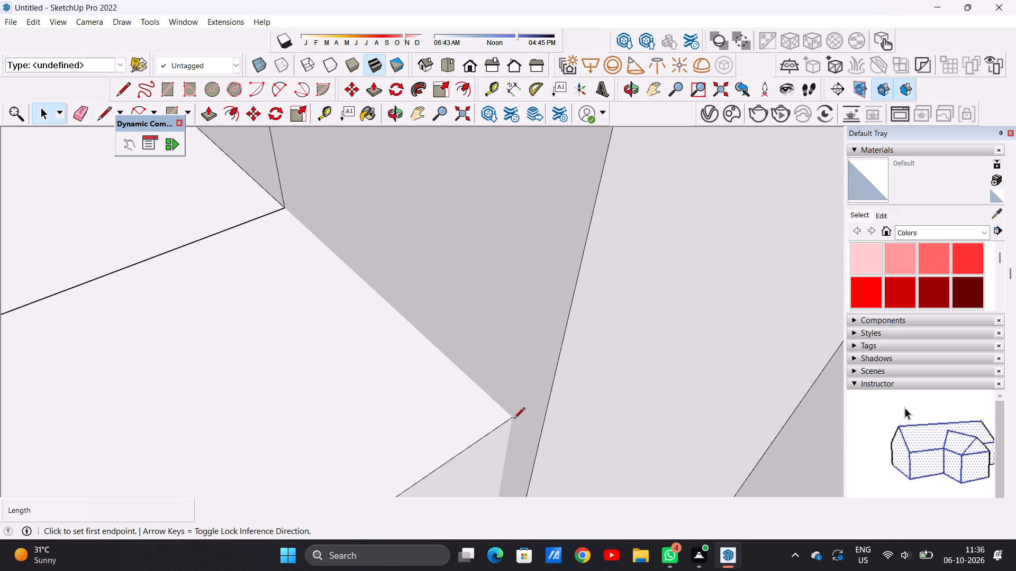
{"action": "left_click", "coordinate": [515, 416]}
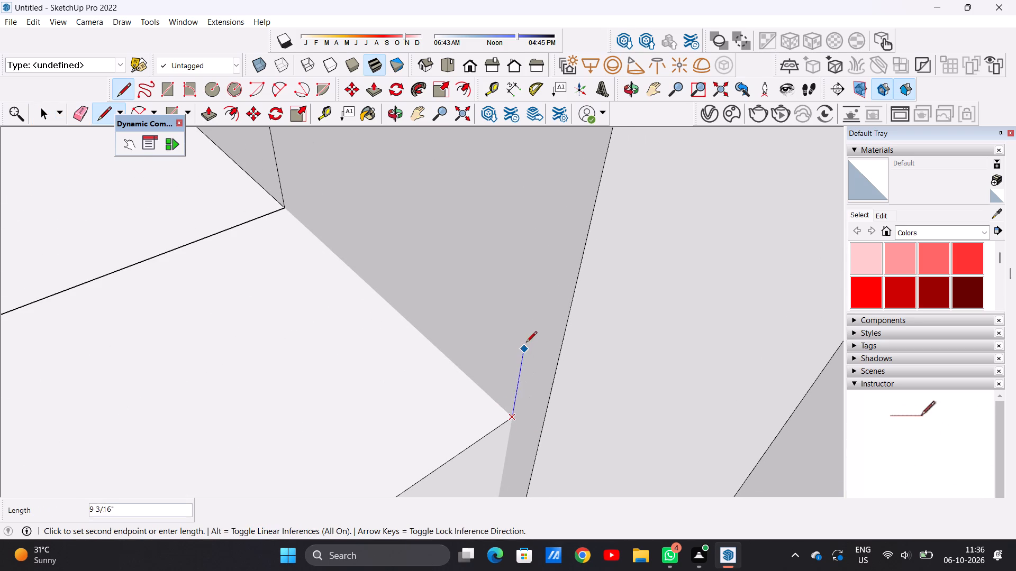
{"action": "scroll", "coordinate": [524, 348], "scroll_direction": "down", "scroll_amount": 15}
{"action": "scroll", "coordinate": [533, 285], "scroll_direction": "down", "scroll_amount": 12}
{"action": "scroll", "coordinate": [539, 246], "scroll_direction": "up", "scroll_amount": 15}
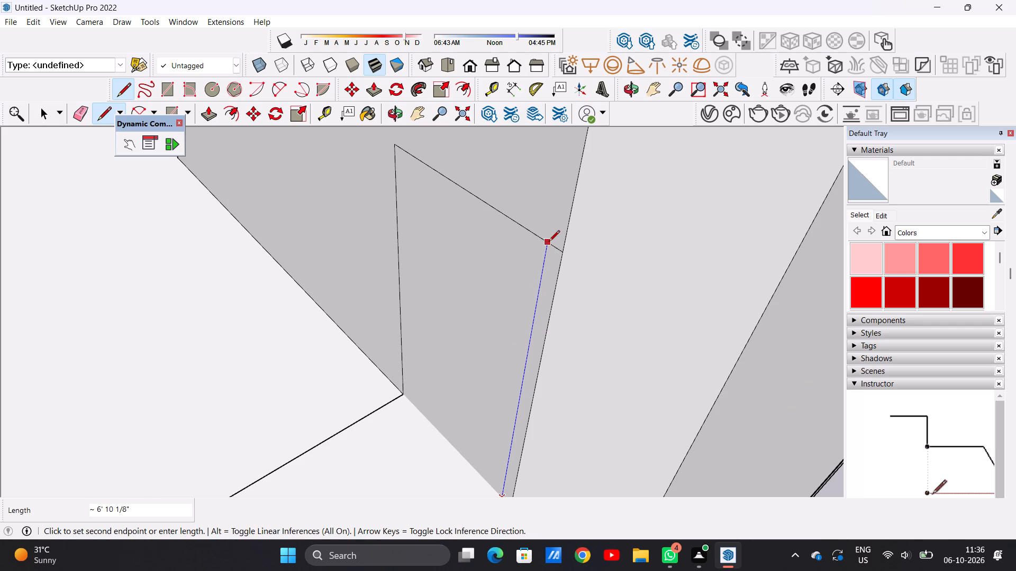
{"action": "left_click", "coordinate": [549, 242]}
{"action": "scroll", "coordinate": [545, 242], "scroll_direction": "up", "scroll_amount": 20}
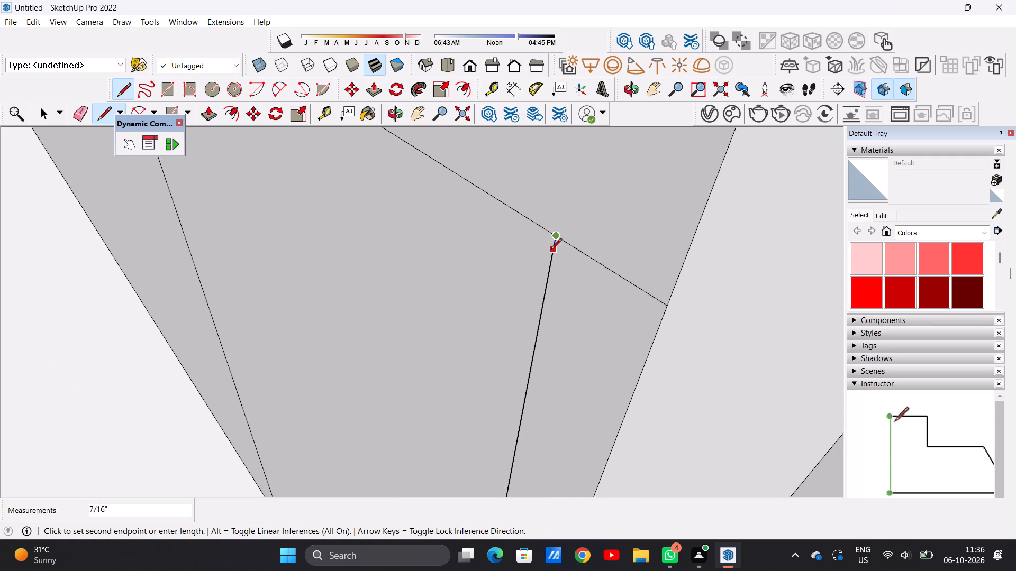
{"action": "key", "text": "space"}
Examine the outlined face on the tower's side wall, checking where the outer vertical line meets the top line and edge strip.
{"action": "scroll", "coordinate": [564, 236], "scroll_direction": "up", "scroll_amount": 20}
{"action": "scroll", "coordinate": [564, 236], "scroll_direction": "up", "scroll_amount": 1}
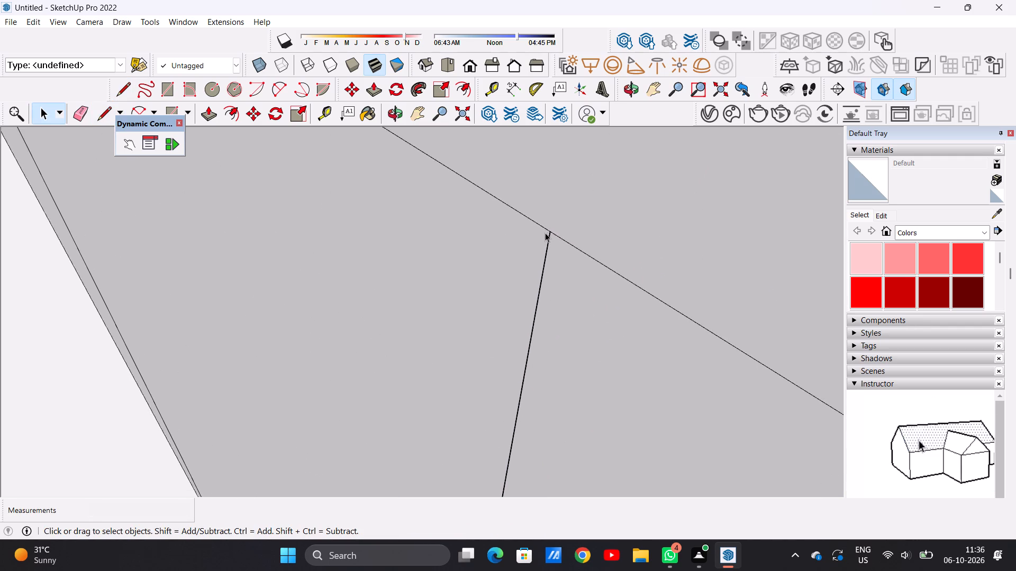
{"action": "scroll", "coordinate": [545, 233], "scroll_direction": "up", "scroll_amount": 13}
{"action": "scroll", "coordinate": [570, 276], "scroll_direction": "down", "scroll_amount": 20}
{"action": "scroll", "coordinate": [570, 276], "scroll_direction": "down", "scroll_amount": 12}
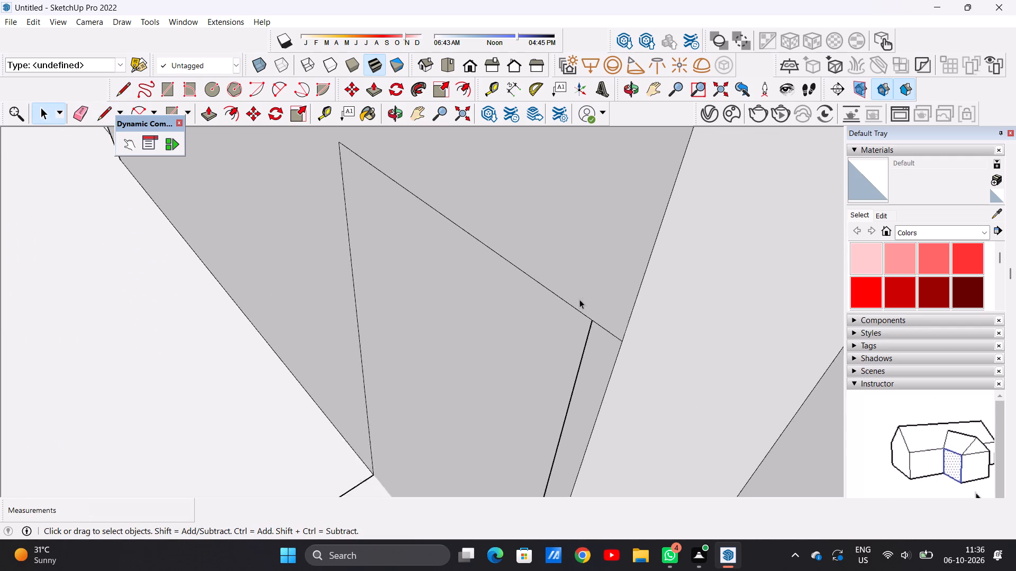
{"action": "scroll", "coordinate": [579, 299], "scroll_direction": "down", "scroll_amount": 18}
{"action": "key", "text": "p"}
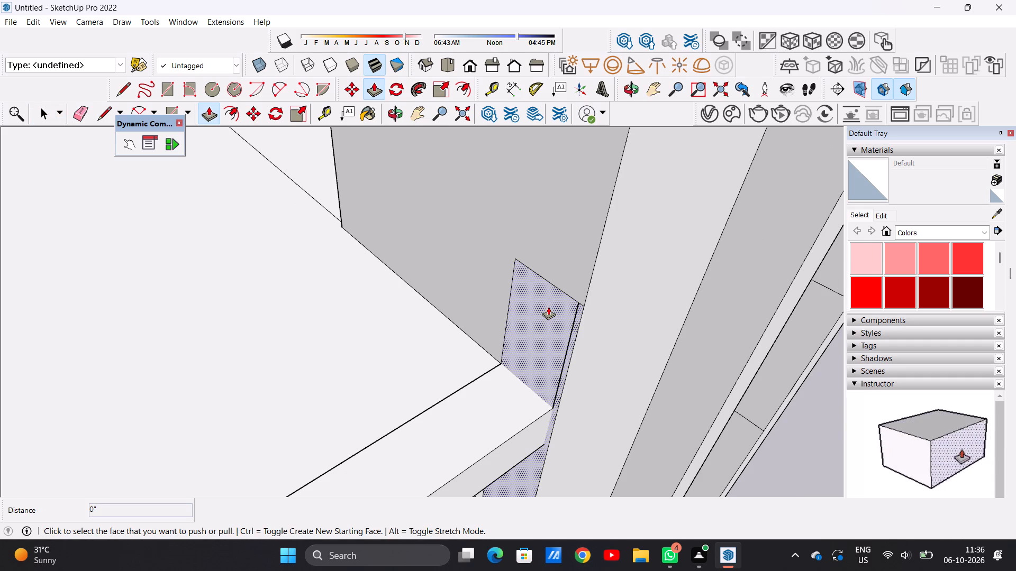
{"action": "key", "text": "space"}
{"action": "scroll", "coordinate": [552, 405], "scroll_direction": "up", "scroll_amount": 15}
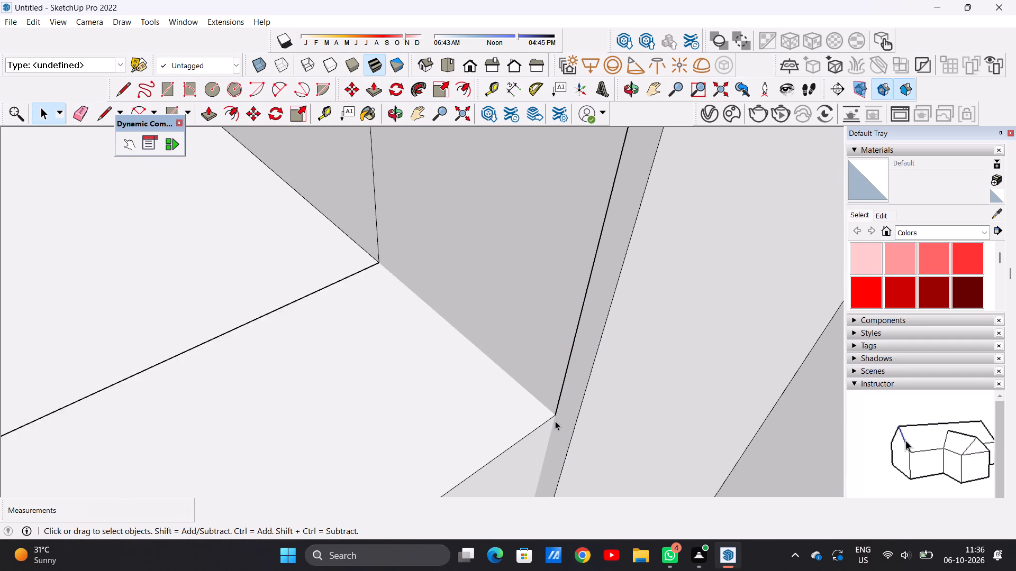
{"action": "scroll", "coordinate": [555, 421], "scroll_direction": "up", "scroll_amount": 20}
{"action": "scroll", "coordinate": [555, 421], "scroll_direction": "up", "scroll_amount": 20}
{"action": "scroll", "coordinate": [555, 421], "scroll_direction": "up", "scroll_amount": 5}
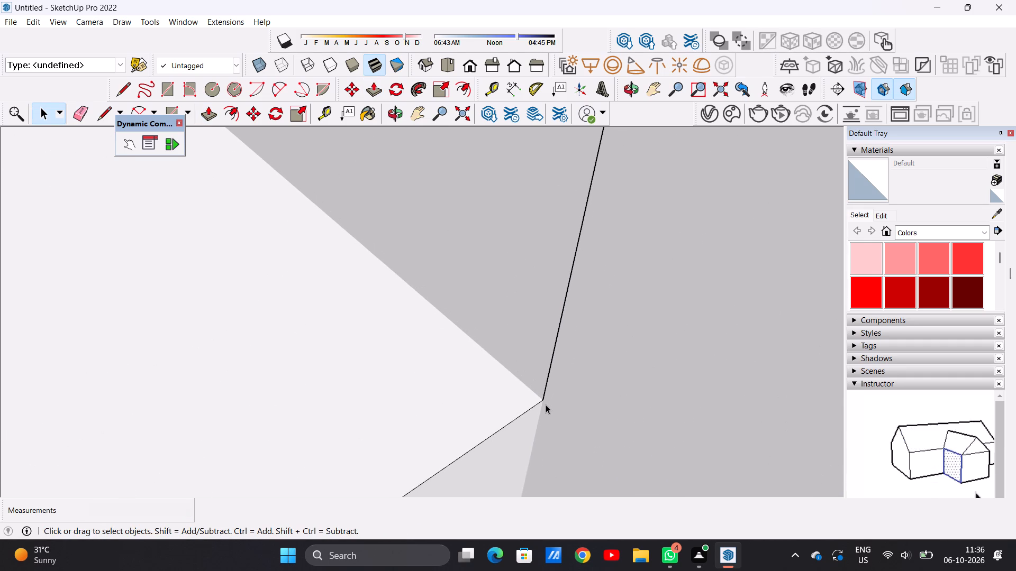
{"action": "scroll", "coordinate": [546, 404], "scroll_direction": "up", "scroll_amount": 8}
{"action": "scroll", "coordinate": [539, 402], "scroll_direction": "down", "scroll_amount": 20}
{"action": "scroll", "coordinate": [539, 402], "scroll_direction": "down", "scroll_amount": 13}
{"action": "scroll", "coordinate": [563, 407], "scroll_direction": "up", "scroll_amount": 1}
{"action": "scroll", "coordinate": [563, 407], "scroll_direction": "down", "scroll_amount": 10}
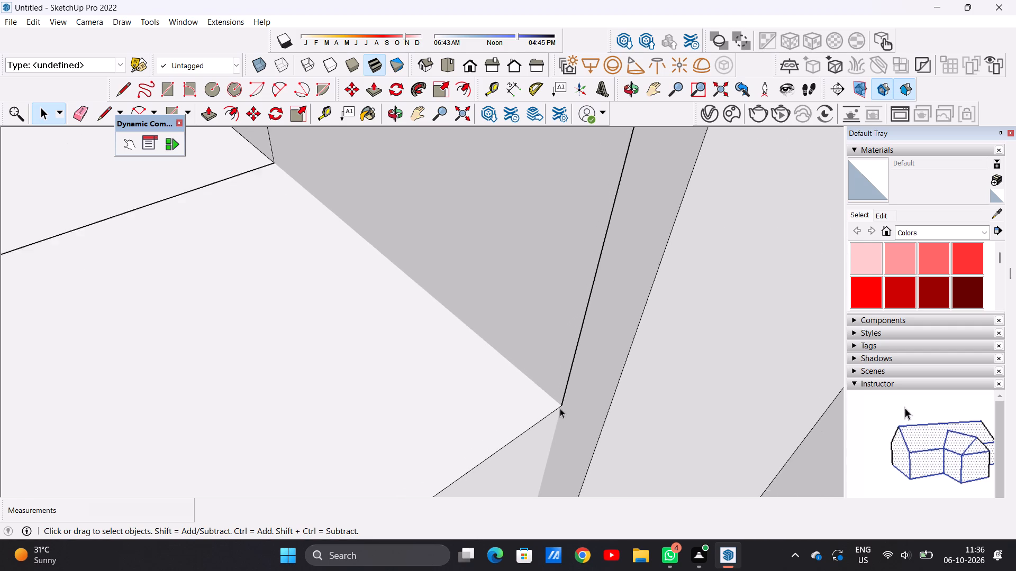
{"action": "scroll", "coordinate": [560, 408], "scroll_direction": "down", "scroll_amount": 20}
{"action": "scroll", "coordinate": [560, 408], "scroll_direction": "down", "scroll_amount": 11}
{"action": "scroll", "coordinate": [588, 296], "scroll_direction": "up", "scroll_amount": 9}
{"action": "scroll", "coordinate": [542, 374], "scroll_direction": "up", "scroll_amount": 5}
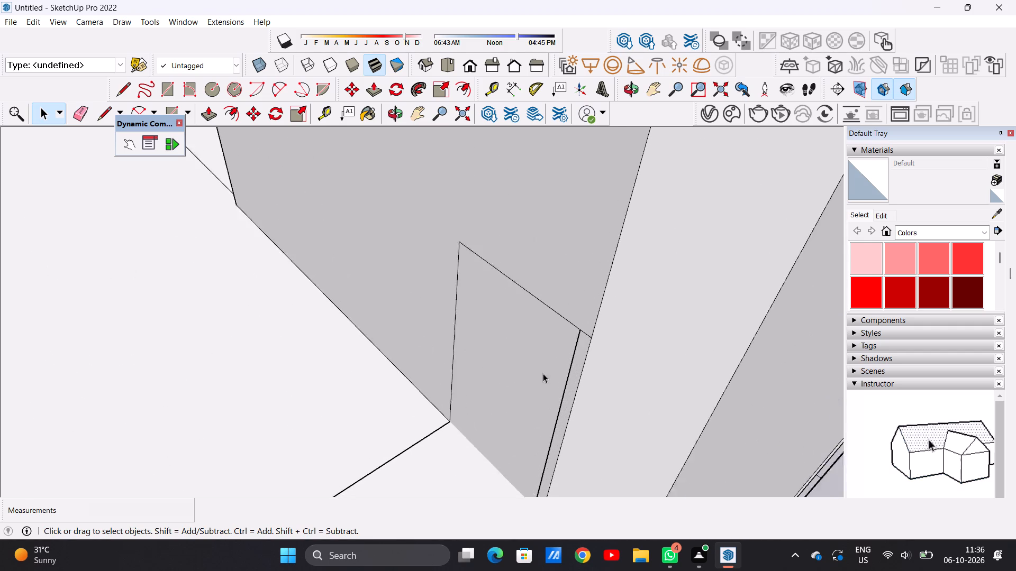
{"action": "scroll", "coordinate": [543, 373], "scroll_direction": "up", "scroll_amount": 4}
{"action": "scroll", "coordinate": [580, 309], "scroll_direction": "up", "scroll_amount": 8}
{"action": "scroll", "coordinate": [627, 294], "scroll_direction": "up", "scroll_amount": 20}
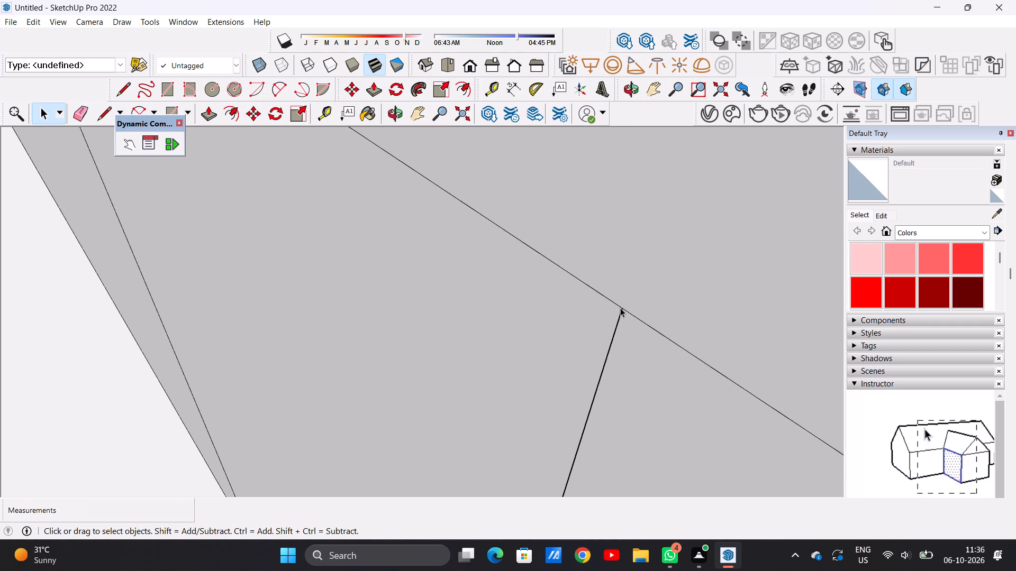
{"action": "scroll", "coordinate": [620, 308], "scroll_direction": "up", "scroll_amount": 10}
{"action": "scroll", "coordinate": [622, 313], "scroll_direction": "up", "scroll_amount": 16}
{"action": "scroll", "coordinate": [615, 311], "scroll_direction": "down", "scroll_amount": 7}
{"action": "scroll", "coordinate": [620, 325], "scroll_direction": "up", "scroll_amount": 6}
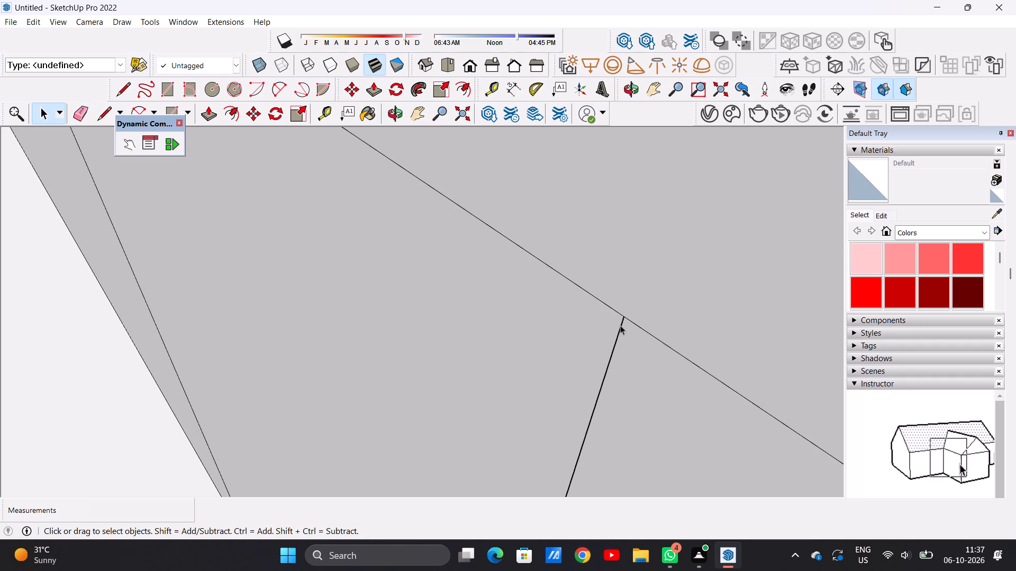
{"action": "scroll", "coordinate": [620, 325], "scroll_direction": "down", "scroll_amount": 20}
{"action": "scroll", "coordinate": [620, 325], "scroll_direction": "down", "scroll_amount": 20}
{"action": "scroll", "coordinate": [620, 325], "scroll_direction": "down", "scroll_amount": 5}
{"action": "scroll", "coordinate": [564, 323], "scroll_direction": "up", "scroll_amount": 1}
{"action": "scroll", "coordinate": [564, 323], "scroll_direction": "down", "scroll_amount": 4}
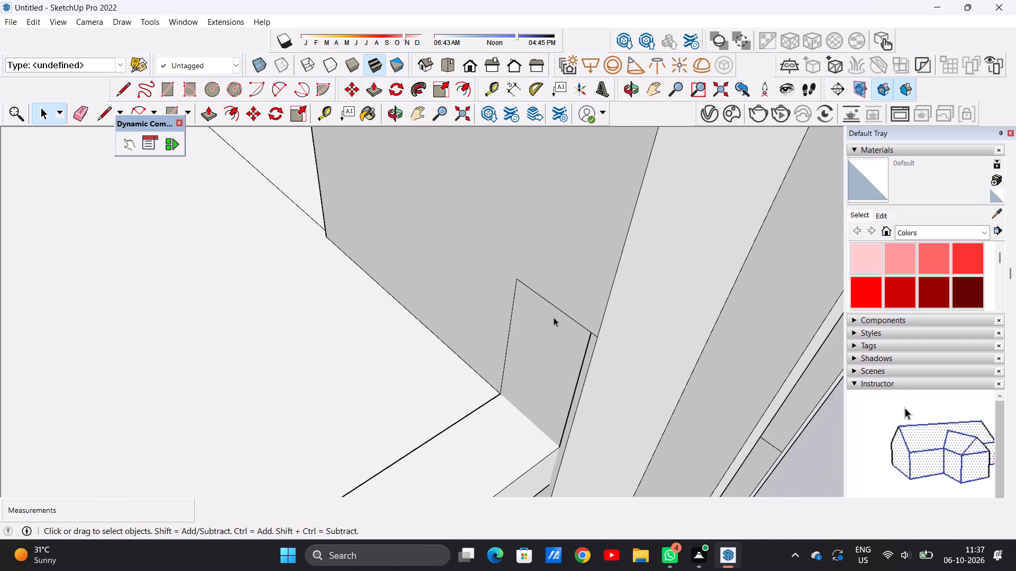
{"action": "scroll", "coordinate": [554, 317], "scroll_direction": "down", "scroll_amount": 20}
{"action": "scroll", "coordinate": [554, 317], "scroll_direction": "down", "scroll_amount": 2}
{"action": "middle_click_drag", "start_coordinate": [505, 358], "coordinate": [391, 410]}
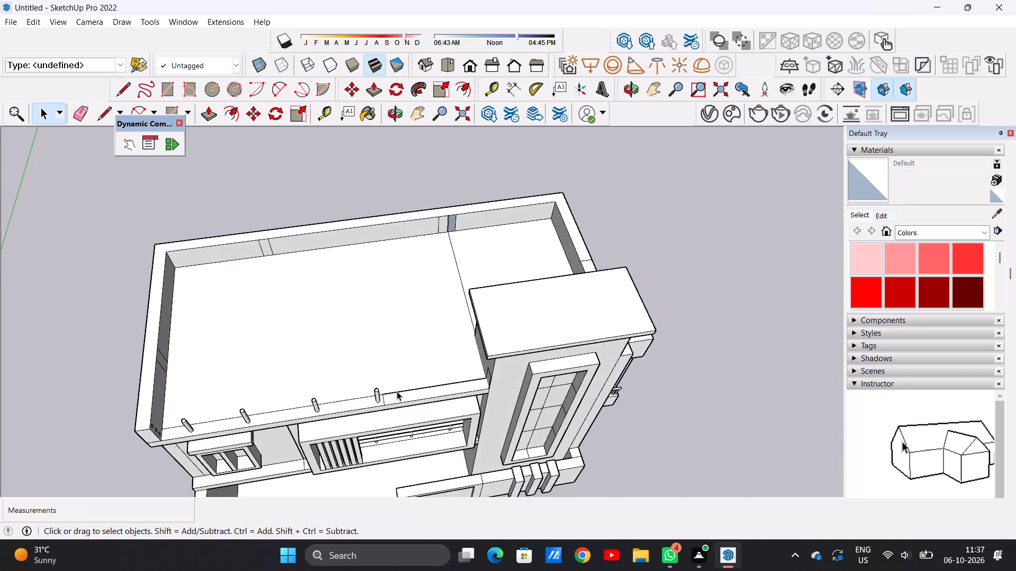
Examine the corner where the edge strip's short end line meets the terrace floor beside the nearest pipe, from both sides.
{"action": "scroll", "coordinate": [397, 391], "scroll_direction": "up", "scroll_amount": 17}
{"action": "middle_click_drag", "start_coordinate": [412, 398], "coordinate": [409, 500]}
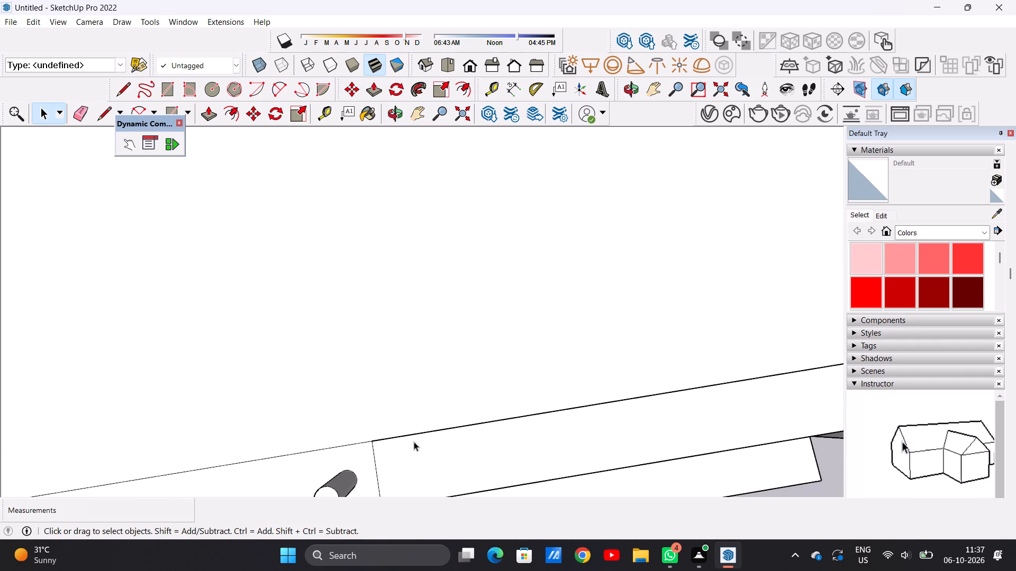
{"action": "scroll", "coordinate": [398, 443], "scroll_direction": "up", "scroll_amount": 7}
{"action": "scroll", "coordinate": [361, 443], "scroll_direction": "up", "scroll_amount": 15}
{"action": "scroll", "coordinate": [337, 436], "scroll_direction": "up", "scroll_amount": 9}
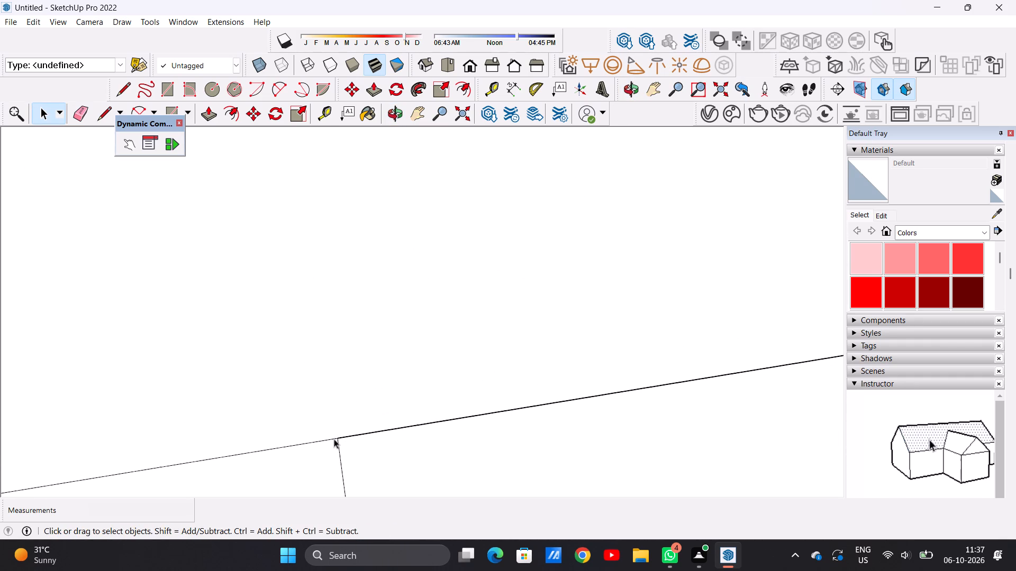
{"action": "scroll", "coordinate": [334, 439], "scroll_direction": "up", "scroll_amount": 5}
{"action": "scroll", "coordinate": [406, 432], "scroll_direction": "down", "scroll_amount": 20}
{"action": "scroll", "coordinate": [406, 432], "scroll_direction": "down", "scroll_amount": 16}
{"action": "scroll", "coordinate": [484, 393], "scroll_direction": "up", "scroll_amount": 1}
{"action": "scroll", "coordinate": [484, 393], "scroll_direction": "down", "scroll_amount": 18}
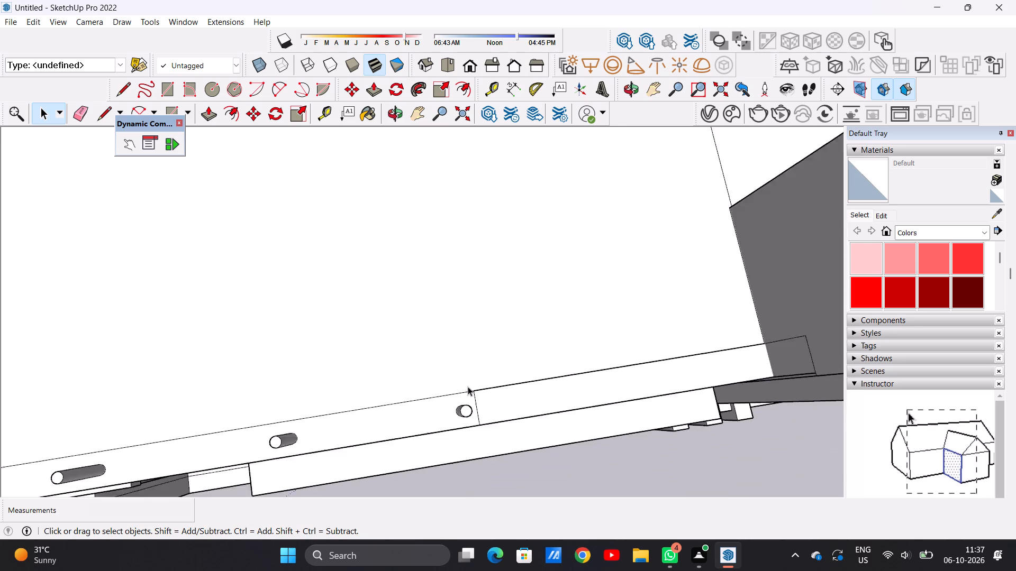
{"action": "scroll", "coordinate": [468, 386], "scroll_direction": "down", "scroll_amount": 14}
{"action": "middle_click_drag", "start_coordinate": [412, 360], "coordinate": [784, 342]}
{"action": "middle_click_drag", "start_coordinate": [344, 261], "coordinate": [497, 225]}
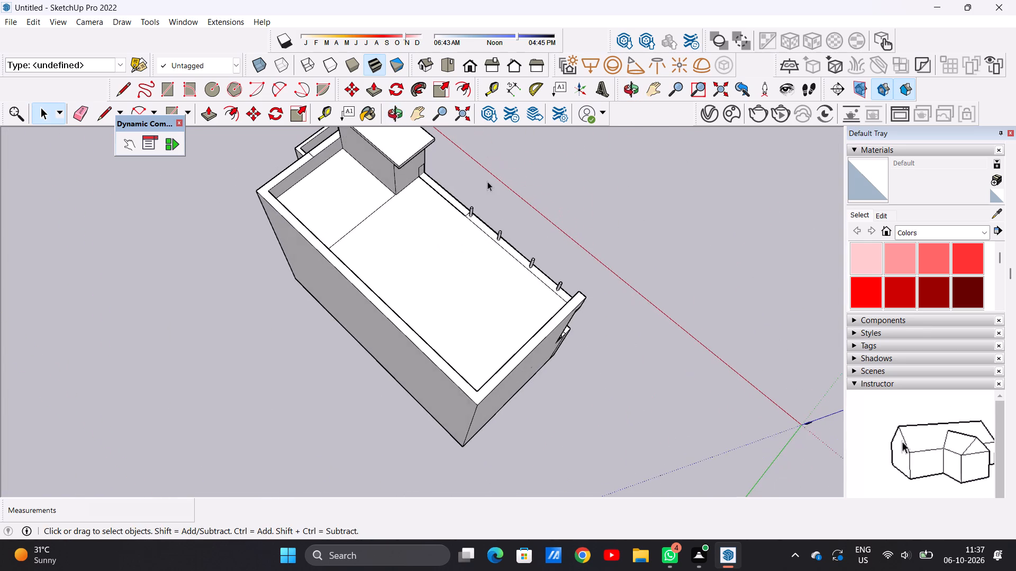
{"action": "scroll", "coordinate": [435, 180], "scroll_direction": "up", "scroll_amount": 15}
{"action": "middle_click_drag", "start_coordinate": [435, 314], "coordinate": [475, 272]}
{"action": "scroll", "coordinate": [635, 267], "scroll_direction": "up", "scroll_amount": 2}
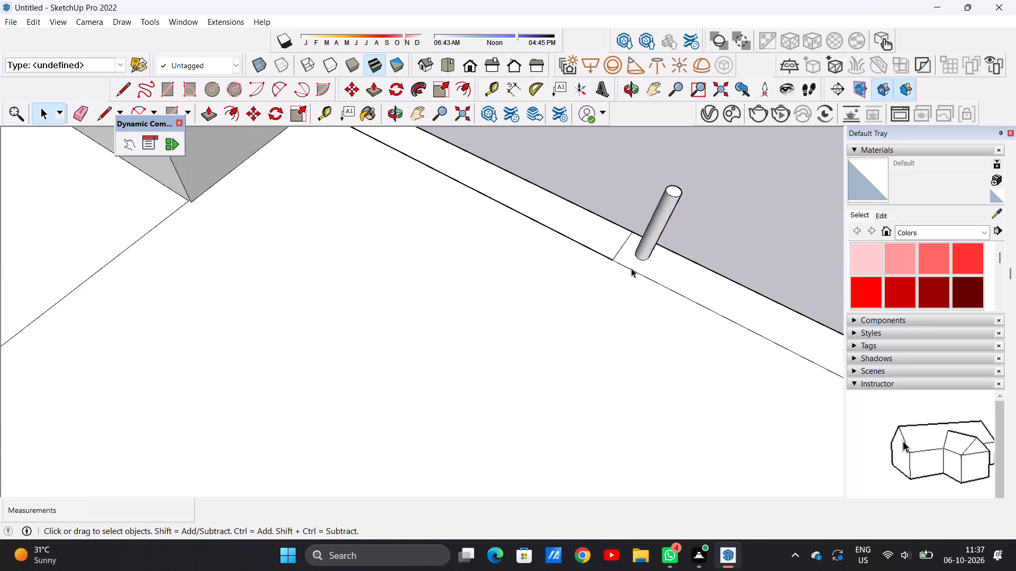
{"action": "scroll", "coordinate": [631, 268], "scroll_direction": "up", "scroll_amount": 20}
{"action": "scroll", "coordinate": [631, 268], "scroll_direction": "up", "scroll_amount": 19}
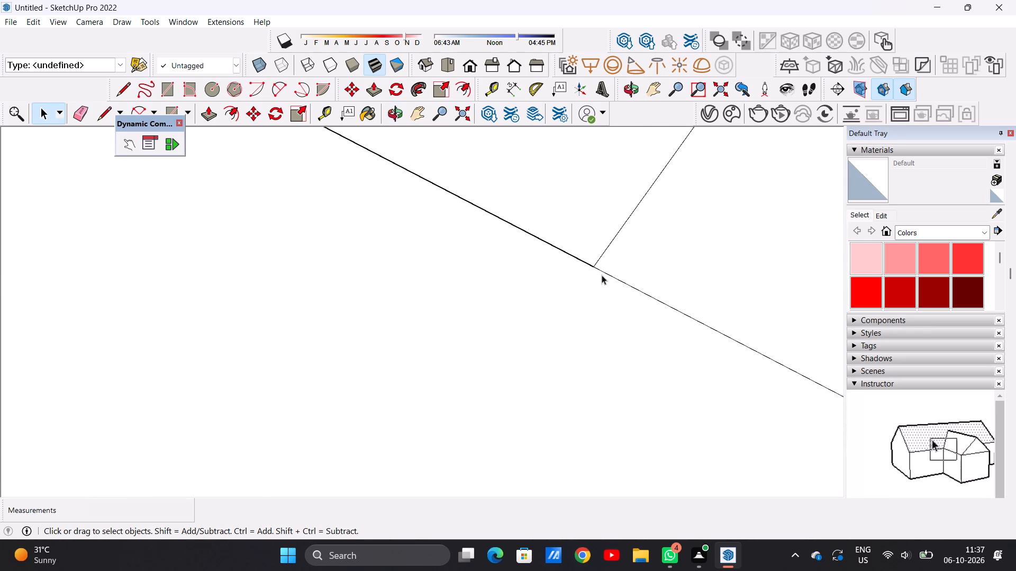
{"action": "scroll", "coordinate": [602, 275], "scroll_direction": "up", "scroll_amount": 20}
{"action": "scroll", "coordinate": [602, 275], "scroll_direction": "up", "scroll_amount": 14}
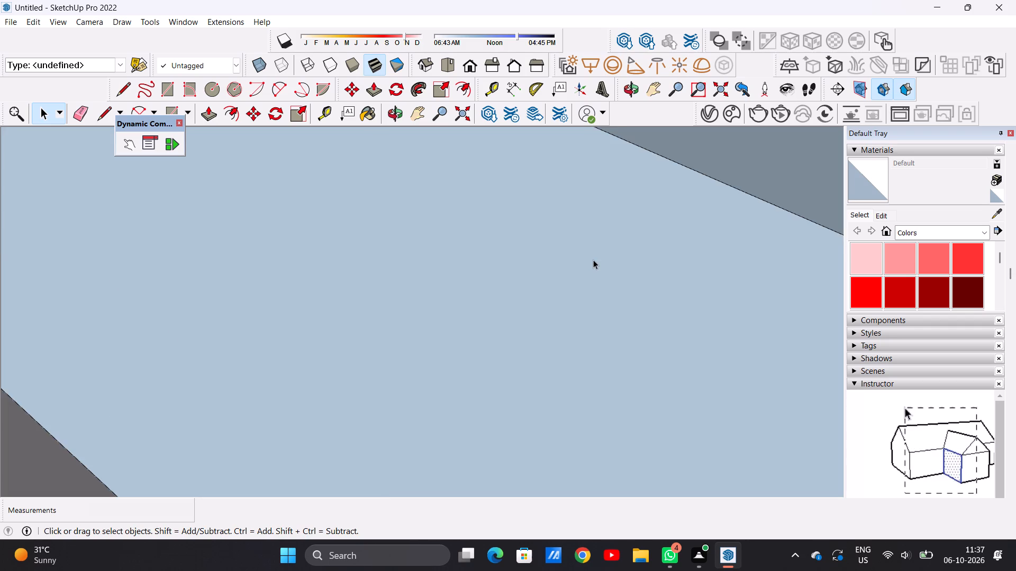
{"action": "scroll", "coordinate": [594, 267], "scroll_direction": "down", "scroll_amount": 7}
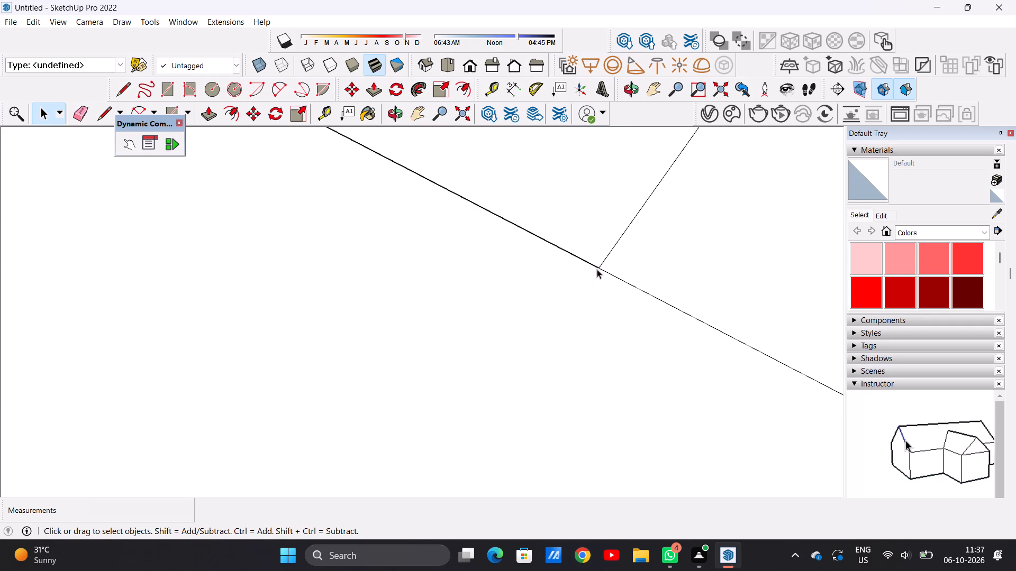
{"action": "key", "text": "space"}
{"action": "scroll", "coordinate": [599, 270], "scroll_direction": "down", "scroll_amount": 20}
{"action": "scroll", "coordinate": [599, 270], "scroll_direction": "down", "scroll_amount": 20}
{"action": "scroll", "coordinate": [599, 270], "scroll_direction": "down", "scroll_amount": 6}
{"action": "scroll", "coordinate": [607, 284], "scroll_direction": "up", "scroll_amount": 1}
{"action": "scroll", "coordinate": [609, 282], "scroll_direction": "down", "scroll_amount": 8}
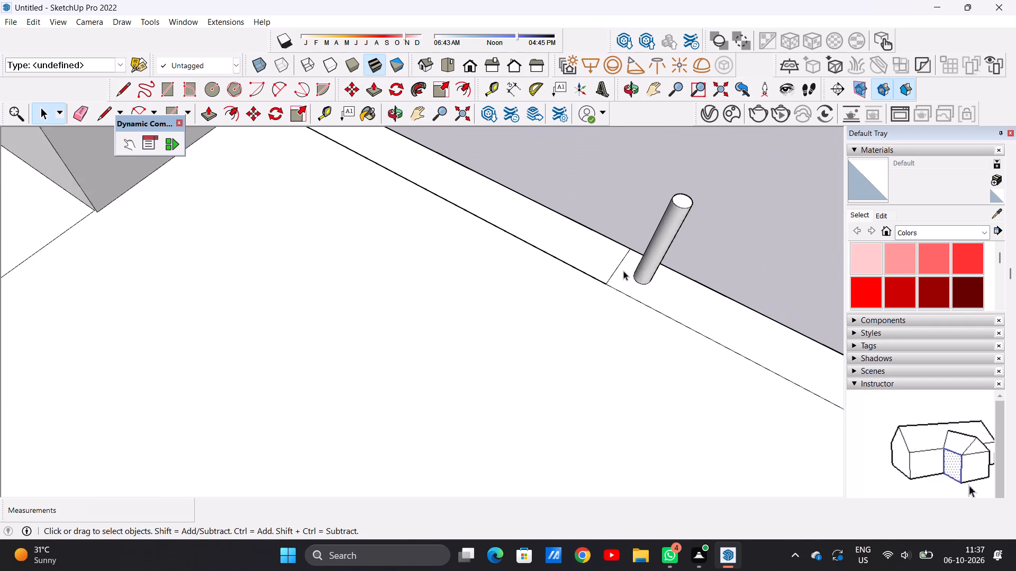
{"action": "scroll", "coordinate": [623, 271], "scroll_direction": "down", "scroll_amount": 13}
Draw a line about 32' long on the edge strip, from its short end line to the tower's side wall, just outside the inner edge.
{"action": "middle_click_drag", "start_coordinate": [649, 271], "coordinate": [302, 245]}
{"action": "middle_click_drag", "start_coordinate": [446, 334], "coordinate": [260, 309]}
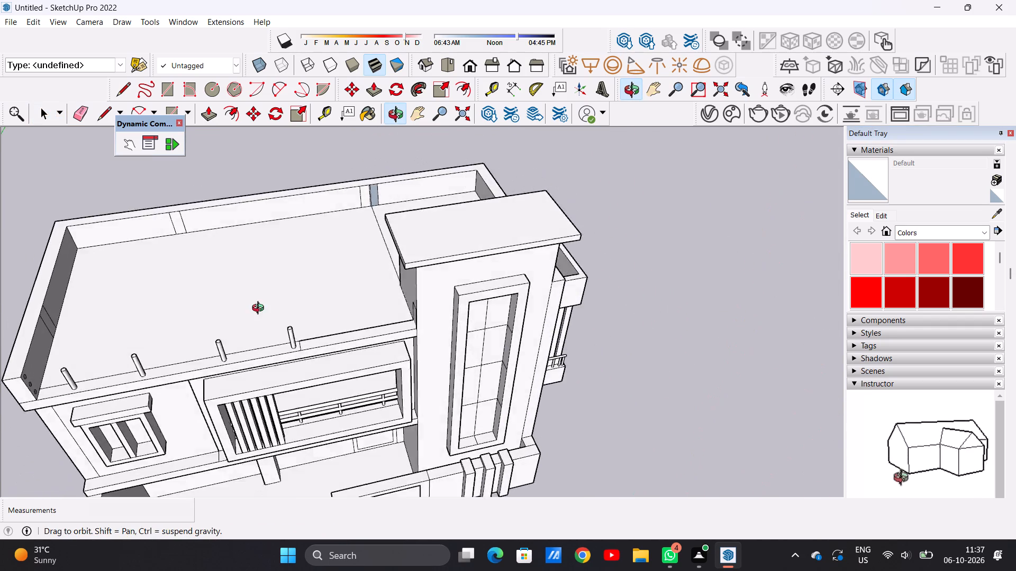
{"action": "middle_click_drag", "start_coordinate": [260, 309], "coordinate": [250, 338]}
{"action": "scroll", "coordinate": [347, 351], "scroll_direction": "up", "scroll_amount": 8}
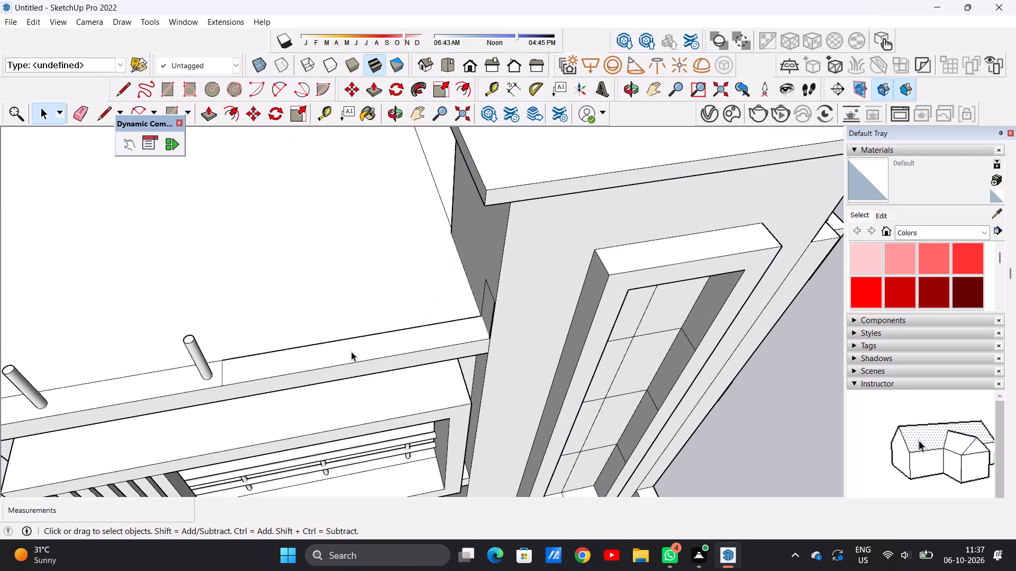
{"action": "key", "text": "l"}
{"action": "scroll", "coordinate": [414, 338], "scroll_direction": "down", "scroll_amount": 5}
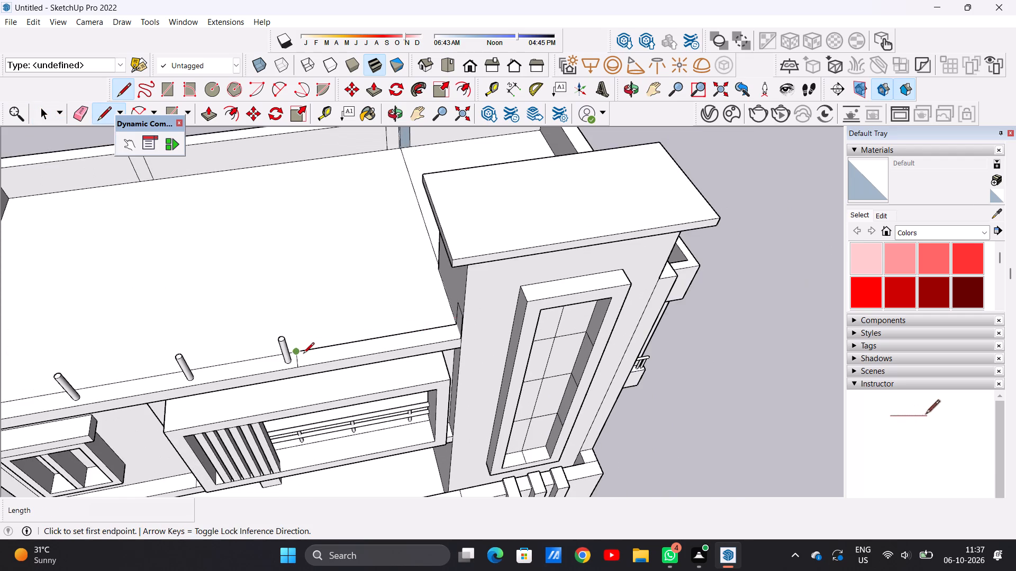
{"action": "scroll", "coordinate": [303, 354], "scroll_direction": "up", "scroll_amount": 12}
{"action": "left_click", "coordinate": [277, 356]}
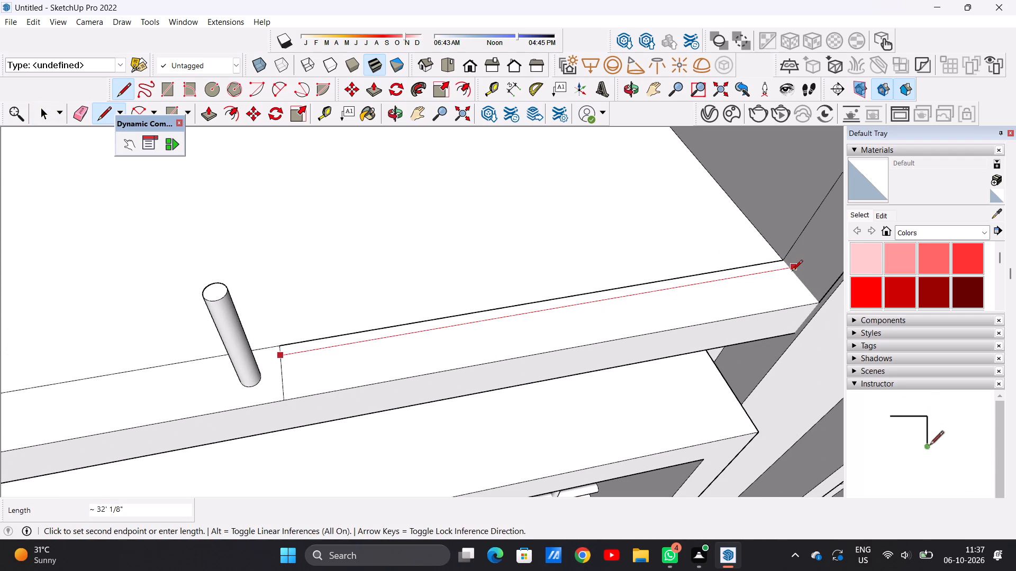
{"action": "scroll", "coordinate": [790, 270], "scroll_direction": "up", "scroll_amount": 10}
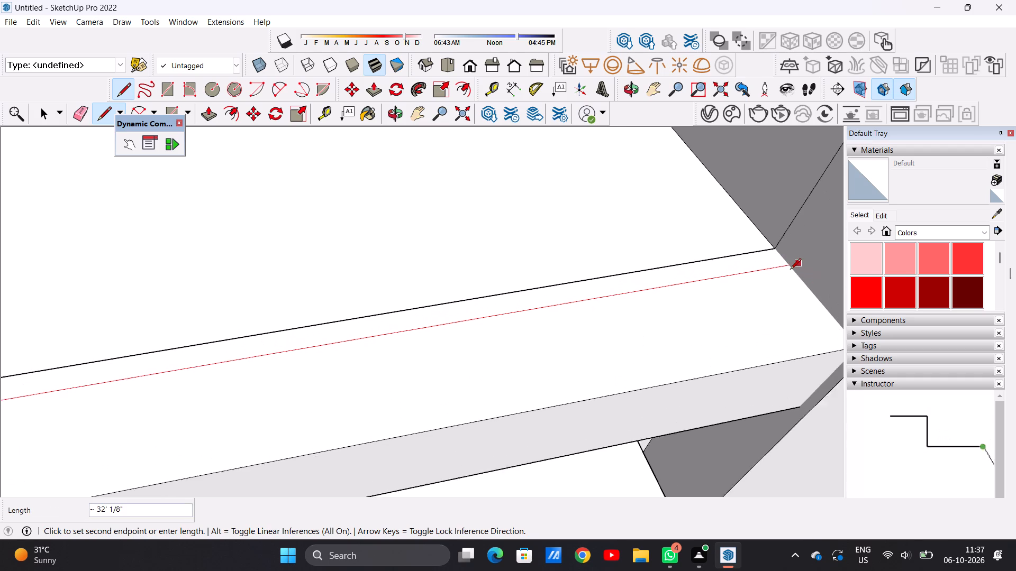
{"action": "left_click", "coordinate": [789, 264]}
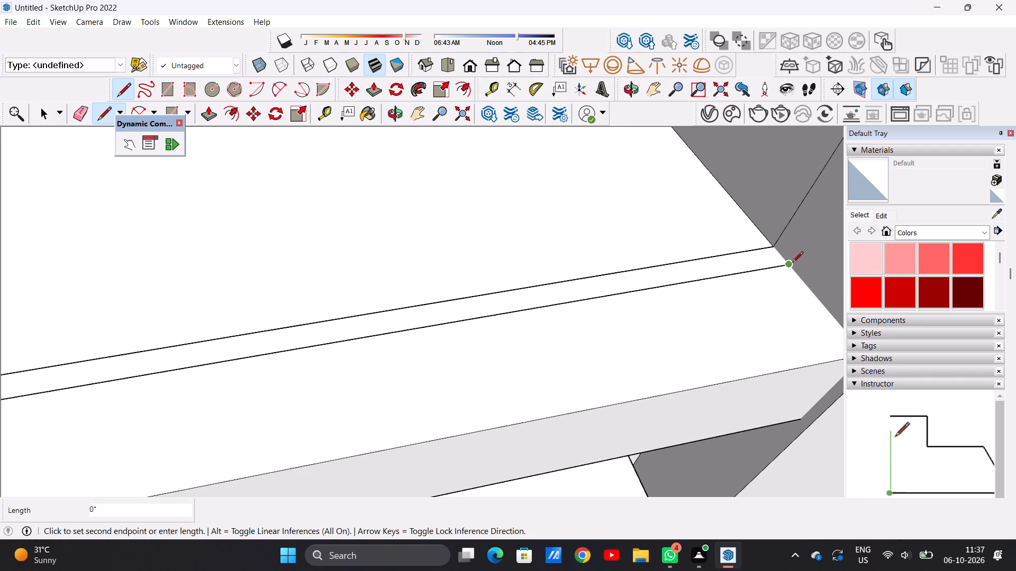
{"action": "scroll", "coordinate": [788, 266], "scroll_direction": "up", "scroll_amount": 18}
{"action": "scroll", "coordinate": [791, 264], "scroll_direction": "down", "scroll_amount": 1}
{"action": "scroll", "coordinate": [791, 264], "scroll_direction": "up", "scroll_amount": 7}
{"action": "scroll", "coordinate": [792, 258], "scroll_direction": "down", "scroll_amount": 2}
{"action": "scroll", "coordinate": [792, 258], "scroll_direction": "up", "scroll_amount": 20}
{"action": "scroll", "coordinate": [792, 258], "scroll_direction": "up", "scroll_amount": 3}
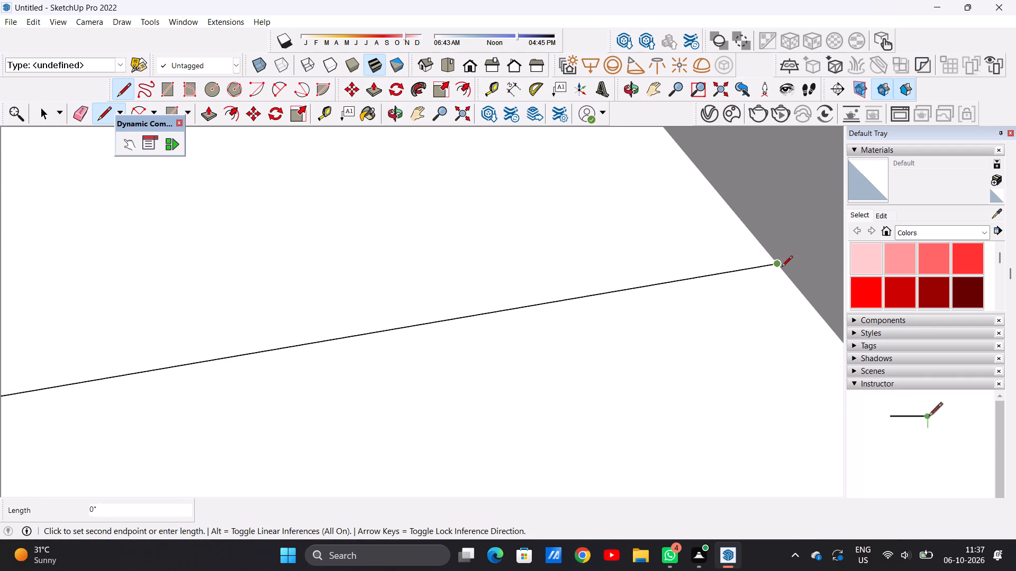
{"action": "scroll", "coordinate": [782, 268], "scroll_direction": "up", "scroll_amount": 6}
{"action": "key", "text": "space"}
Examine the new line's end at the tower wall and select the strip's face to check whether it is separate from the terrace floor.
{"action": "scroll", "coordinate": [718, 296], "scroll_direction": "down", "scroll_amount": 12}
{"action": "scroll", "coordinate": [754, 265], "scroll_direction": "up", "scroll_amount": 6}
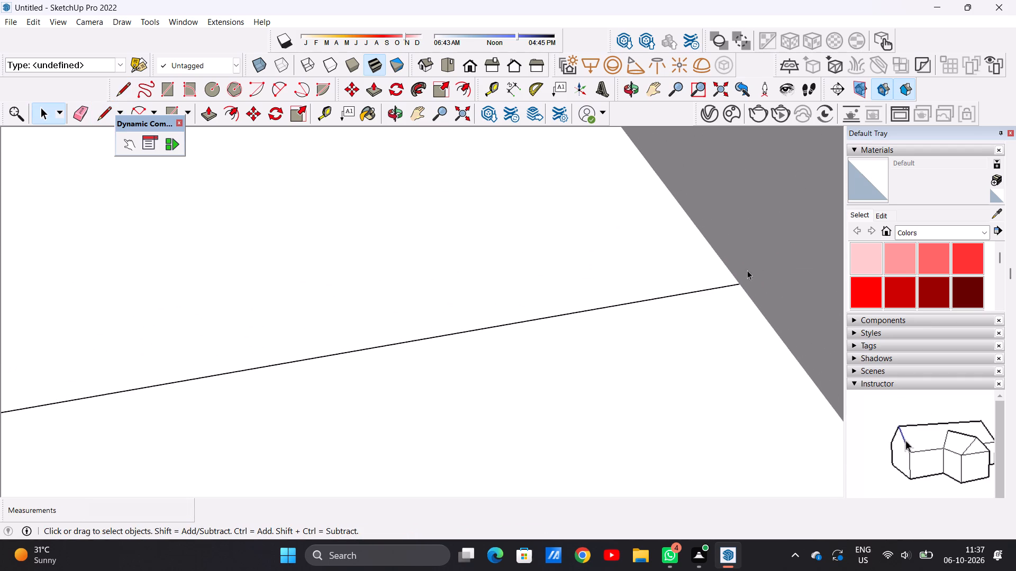
{"action": "scroll", "coordinate": [747, 270], "scroll_direction": "up", "scroll_amount": 20}
{"action": "scroll", "coordinate": [747, 270], "scroll_direction": "up", "scroll_amount": 1}
{"action": "scroll", "coordinate": [741, 288], "scroll_direction": "down", "scroll_amount": 12}
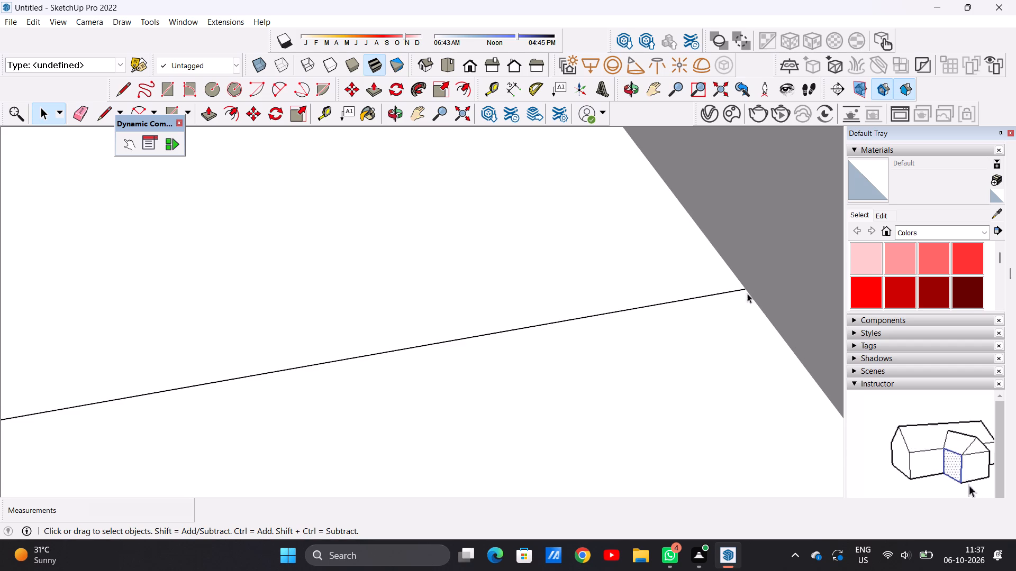
{"action": "scroll", "coordinate": [747, 293], "scroll_direction": "down", "scroll_amount": 12}
{"action": "scroll", "coordinate": [697, 301], "scroll_direction": "up", "scroll_amount": 1}
{"action": "scroll", "coordinate": [698, 300], "scroll_direction": "down", "scroll_amount": 20}
{"action": "scroll", "coordinate": [698, 300], "scroll_direction": "down", "scroll_amount": 20}
{"action": "scroll", "coordinate": [698, 300], "scroll_direction": "down", "scroll_amount": 4}
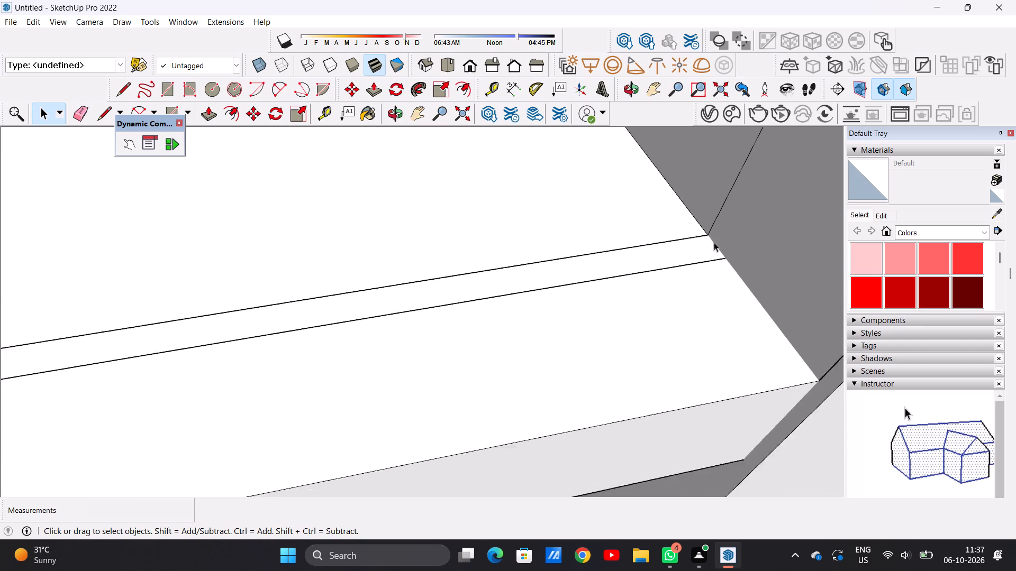
{"action": "scroll", "coordinate": [714, 242], "scroll_direction": "down", "scroll_amount": 15}
{"action": "scroll", "coordinate": [729, 270], "scroll_direction": "up", "scroll_amount": 3}
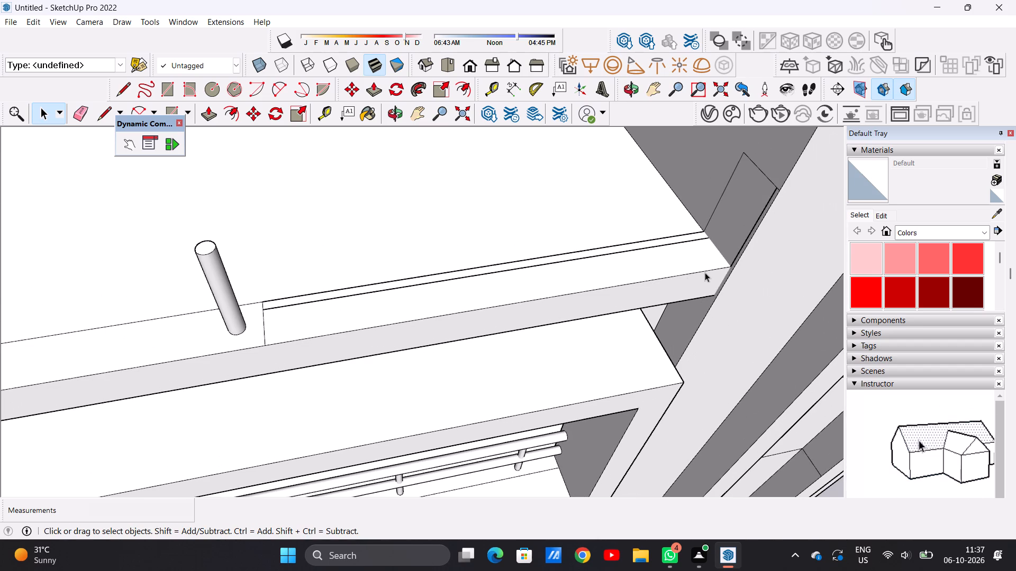
{"action": "left_click", "coordinate": [674, 260]}
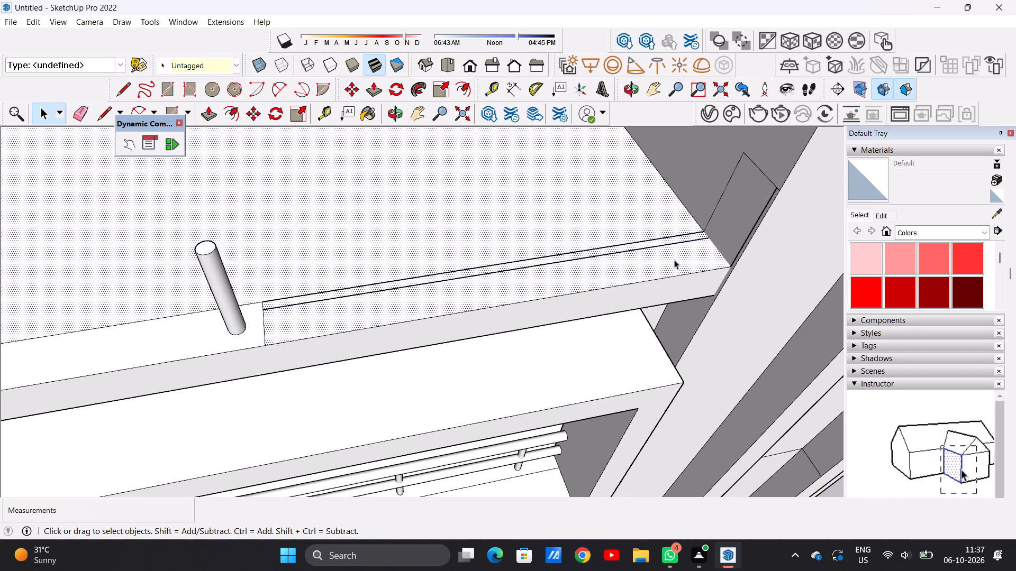
{"action": "key", "text": "space"}
{"action": "scroll", "coordinate": [592, 246], "scroll_direction": "down", "scroll_amount": 8}
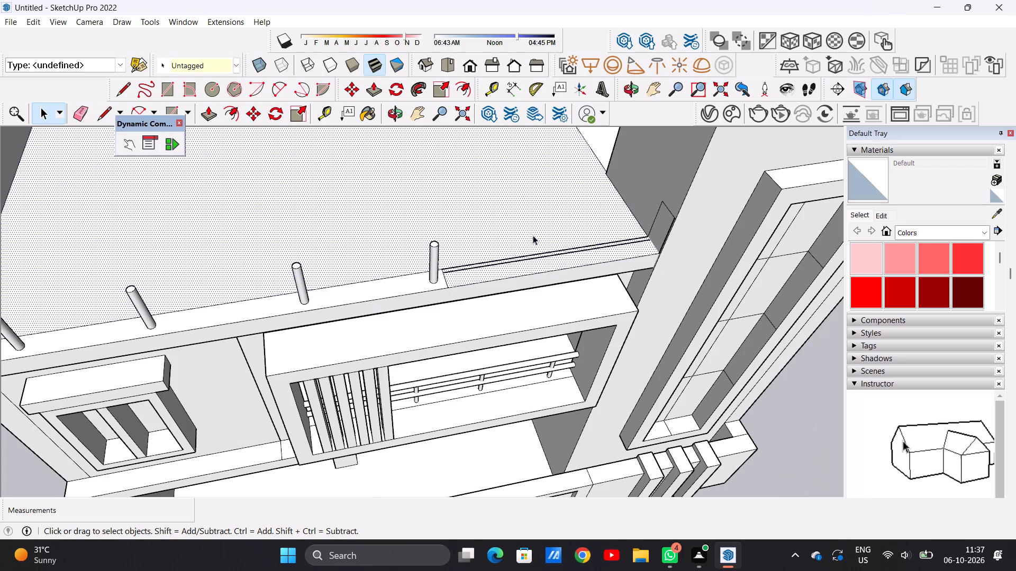
{"action": "scroll", "coordinate": [534, 238], "scroll_direction": "down", "scroll_amount": 11}
{"action": "left_click", "coordinate": [605, 415]}
{"action": "scroll", "coordinate": [574, 251], "scroll_direction": "up", "scroll_amount": 5}
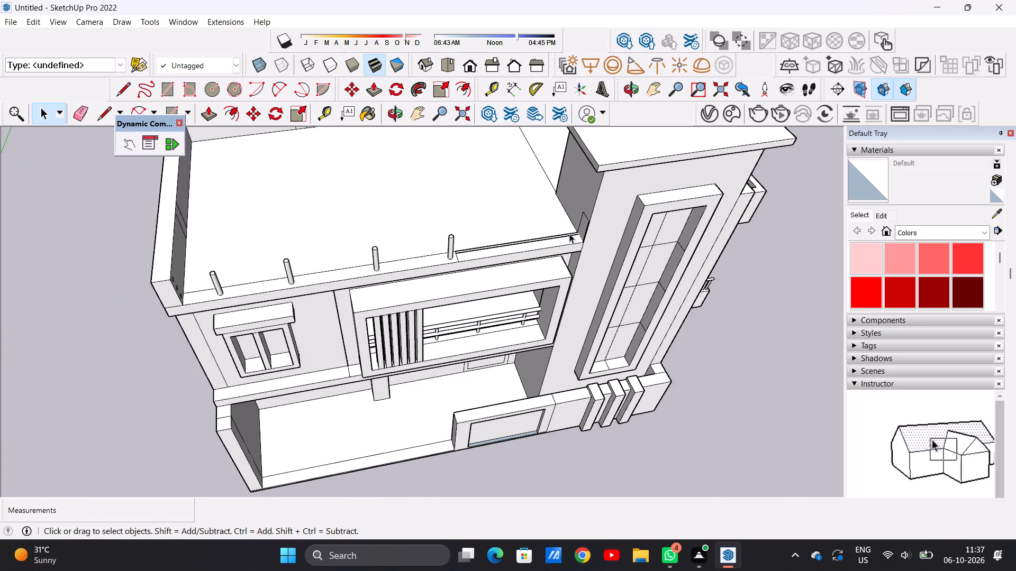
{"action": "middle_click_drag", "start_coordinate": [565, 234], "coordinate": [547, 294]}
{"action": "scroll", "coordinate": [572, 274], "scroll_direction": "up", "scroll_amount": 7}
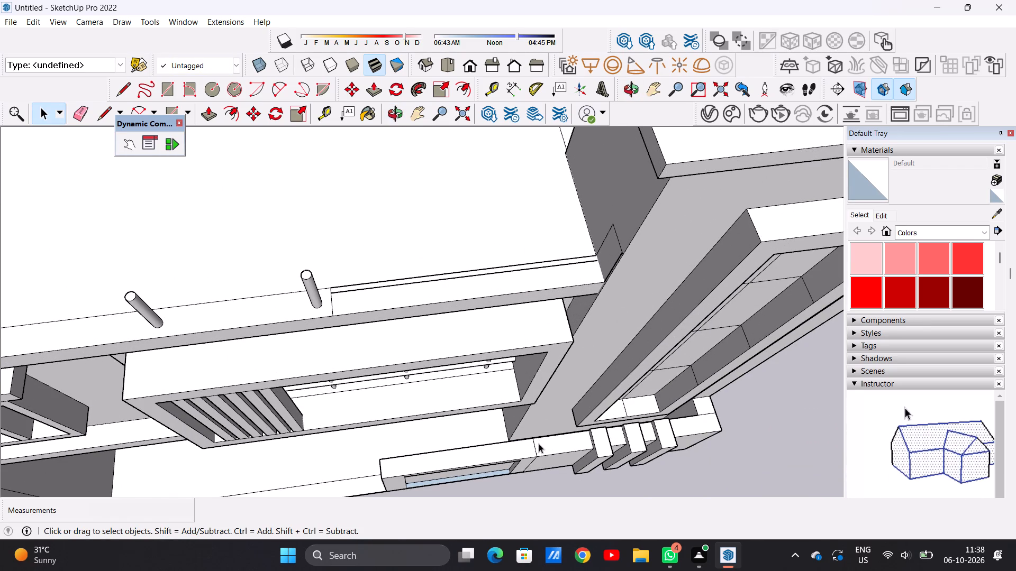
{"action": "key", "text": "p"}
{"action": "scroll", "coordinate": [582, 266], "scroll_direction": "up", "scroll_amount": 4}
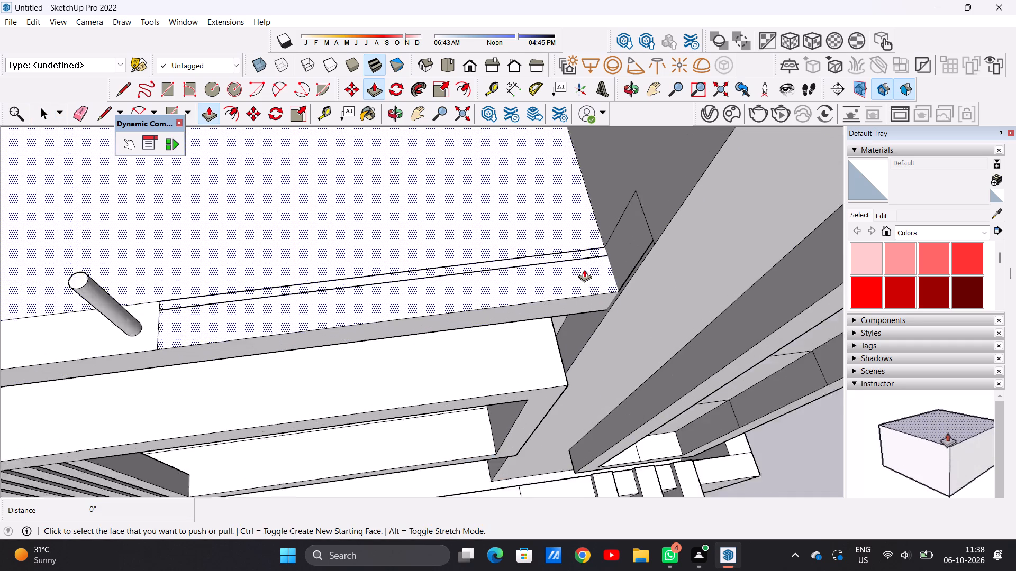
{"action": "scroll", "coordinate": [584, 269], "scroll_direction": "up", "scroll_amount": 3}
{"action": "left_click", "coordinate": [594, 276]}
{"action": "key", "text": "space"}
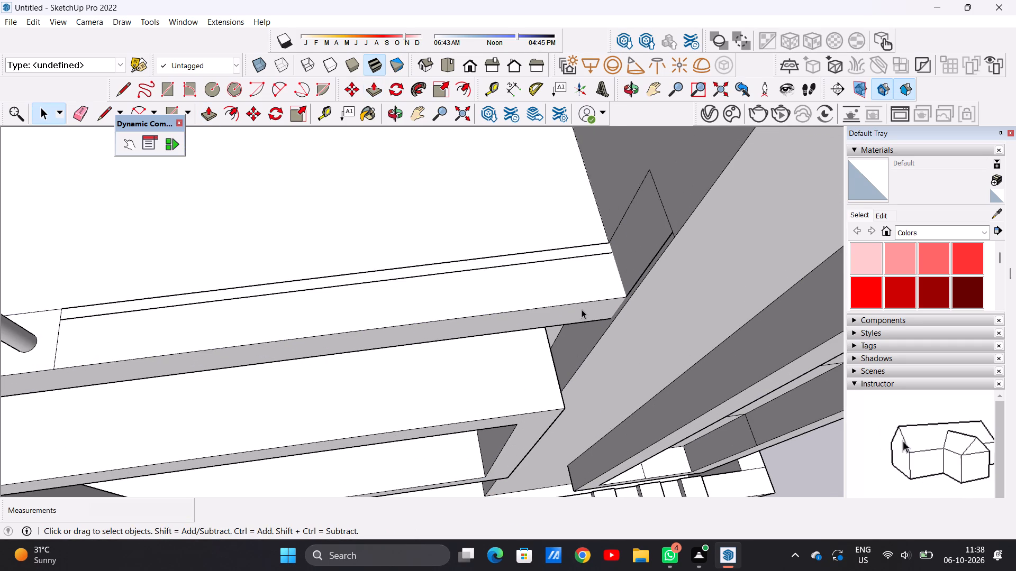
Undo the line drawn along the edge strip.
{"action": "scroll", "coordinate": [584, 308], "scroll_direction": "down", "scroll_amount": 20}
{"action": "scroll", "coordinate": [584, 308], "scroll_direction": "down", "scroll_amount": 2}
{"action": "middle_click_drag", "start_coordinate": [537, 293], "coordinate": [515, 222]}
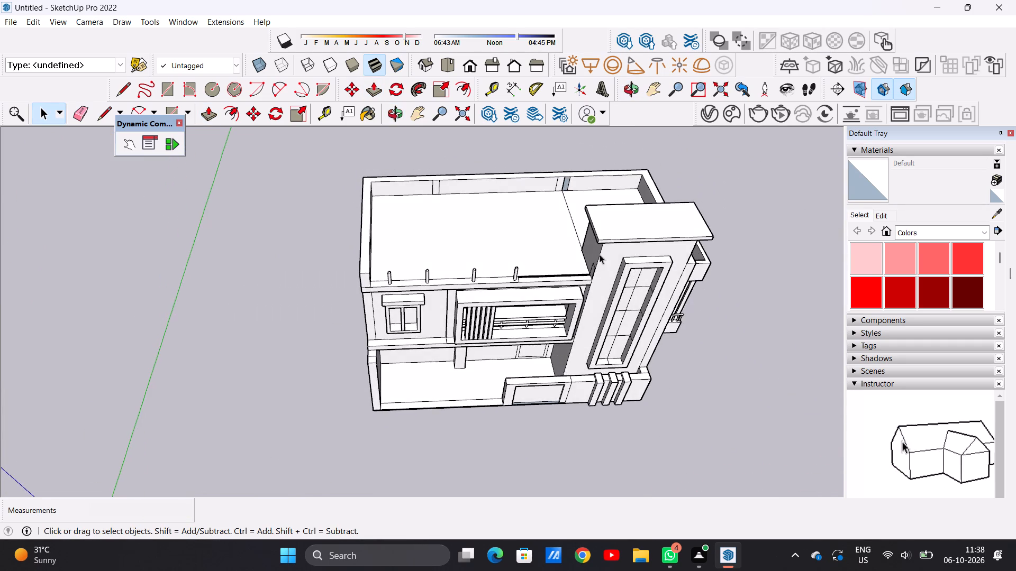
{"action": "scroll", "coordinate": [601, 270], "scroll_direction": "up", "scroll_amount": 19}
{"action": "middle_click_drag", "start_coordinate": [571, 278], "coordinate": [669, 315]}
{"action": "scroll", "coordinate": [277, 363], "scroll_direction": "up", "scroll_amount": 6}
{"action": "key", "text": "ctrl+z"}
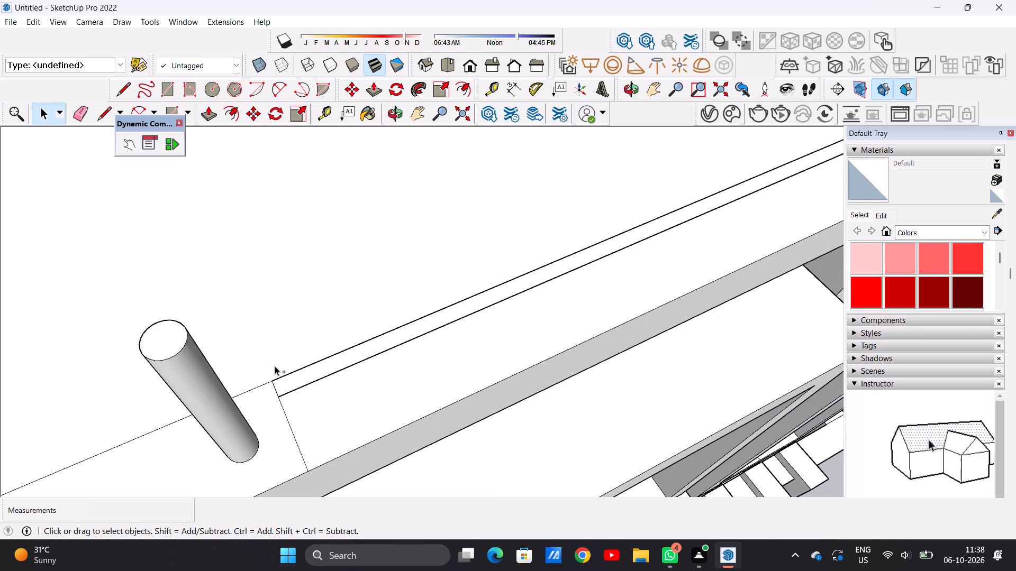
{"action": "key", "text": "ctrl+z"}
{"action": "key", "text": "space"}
Examine the corner where the edge strip's inner edge meets the outlined profile on the tower's side wall.
{"action": "scroll", "coordinate": [275, 366], "scroll_direction": "down", "scroll_amount": 20}
{"action": "scroll", "coordinate": [275, 366], "scroll_direction": "down", "scroll_amount": 1}
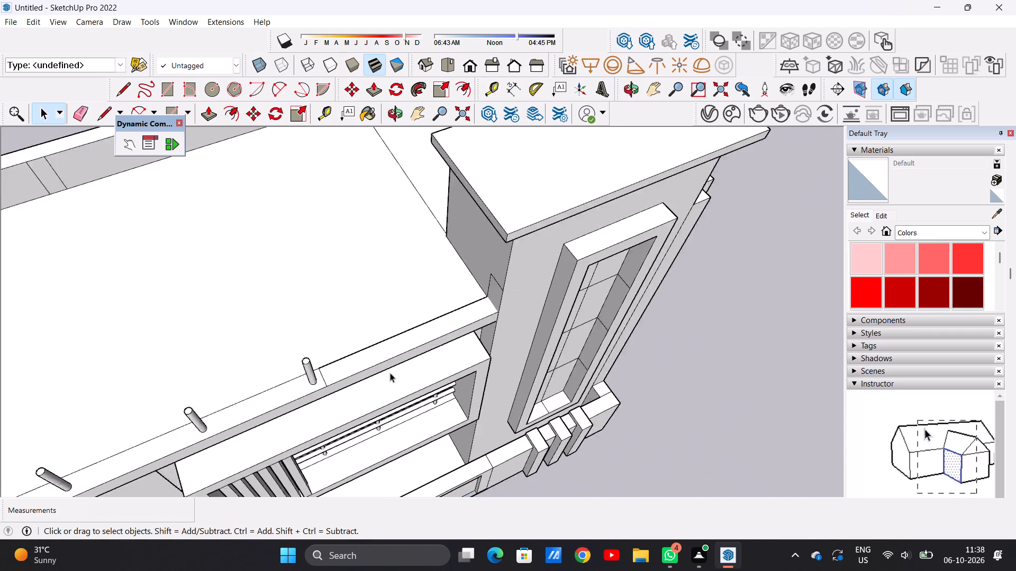
{"action": "scroll", "coordinate": [390, 373], "scroll_direction": "down", "scroll_amount": 1}
{"action": "scroll", "coordinate": [432, 323], "scroll_direction": "up", "scroll_amount": 8}
{"action": "middle_click_drag", "start_coordinate": [440, 329], "coordinate": [578, 264]}
{"action": "scroll", "coordinate": [495, 316], "scroll_direction": "down", "scroll_amount": 2}
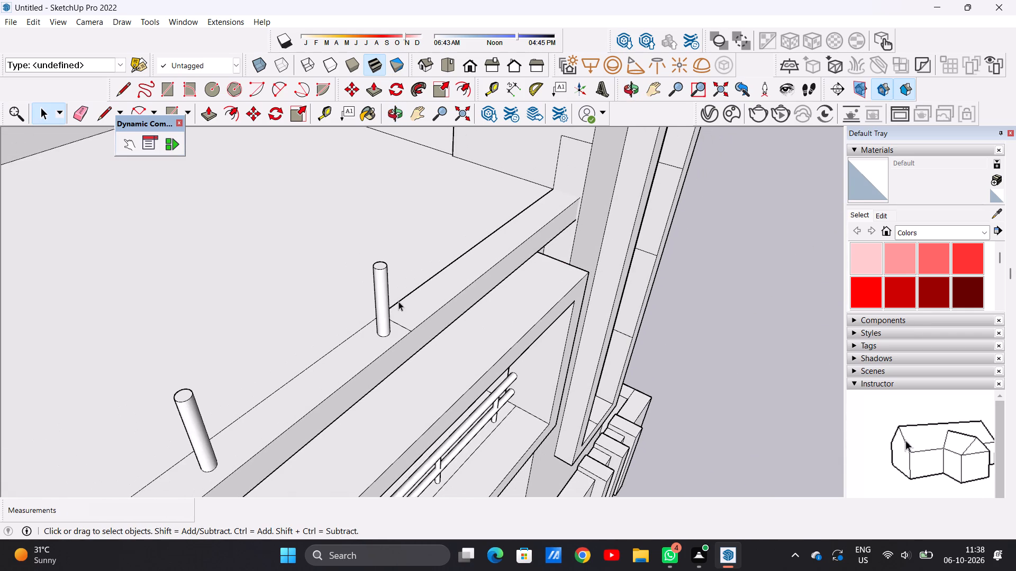
{"action": "scroll", "coordinate": [400, 309], "scroll_direction": "down", "scroll_amount": 10}
{"action": "middle_click_drag", "start_coordinate": [416, 319], "coordinate": [306, 288]}
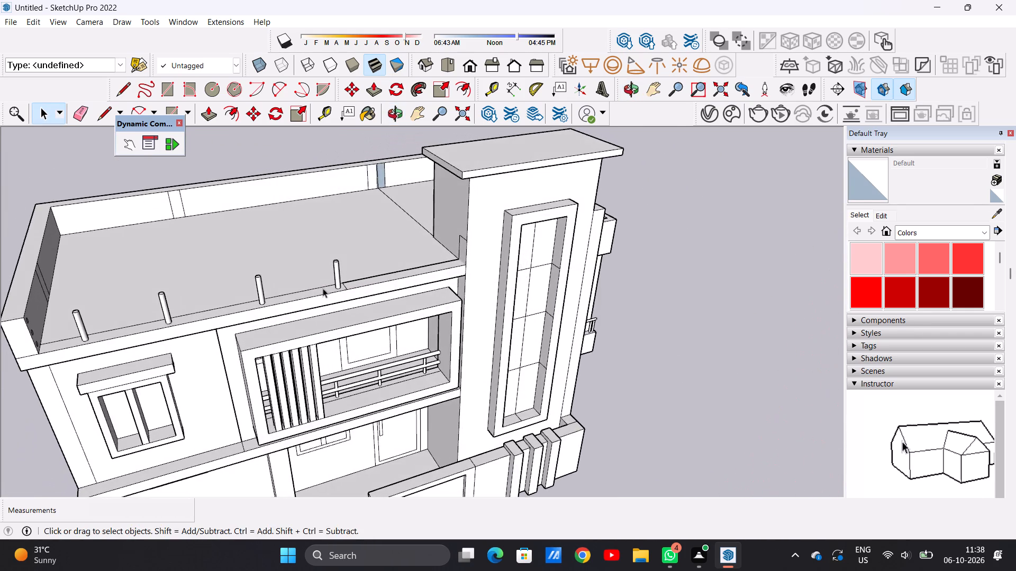
{"action": "scroll", "coordinate": [482, 253], "scroll_direction": "up", "scroll_amount": 6}
{"action": "middle_click_drag", "start_coordinate": [447, 265], "coordinate": [526, 371]}
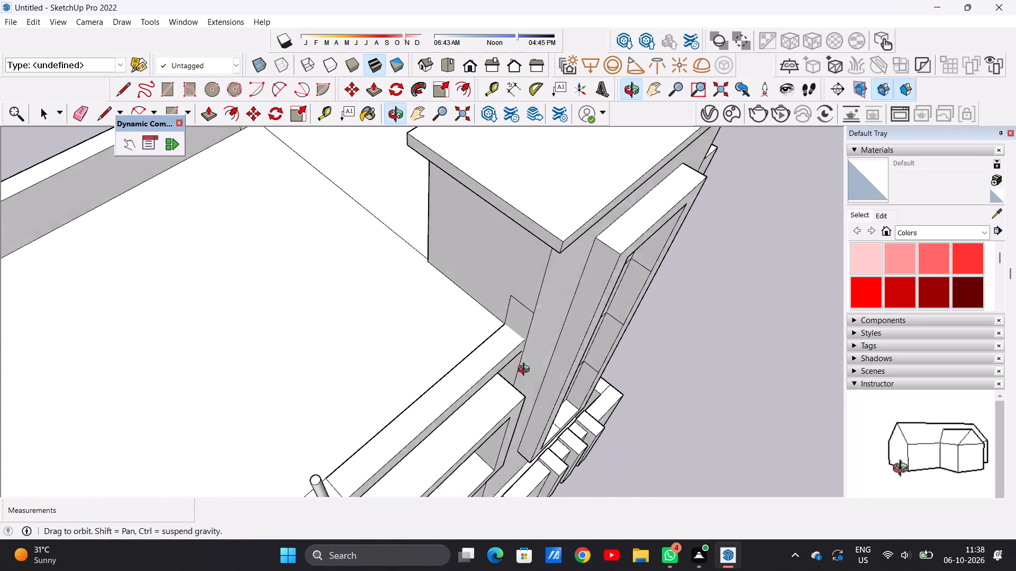
{"action": "middle_click_drag", "start_coordinate": [526, 371], "coordinate": [526, 372]}
{"action": "scroll", "coordinate": [505, 332], "scroll_direction": "up", "scroll_amount": 20}
{"action": "scroll", "coordinate": [505, 332], "scroll_direction": "up", "scroll_amount": 11}
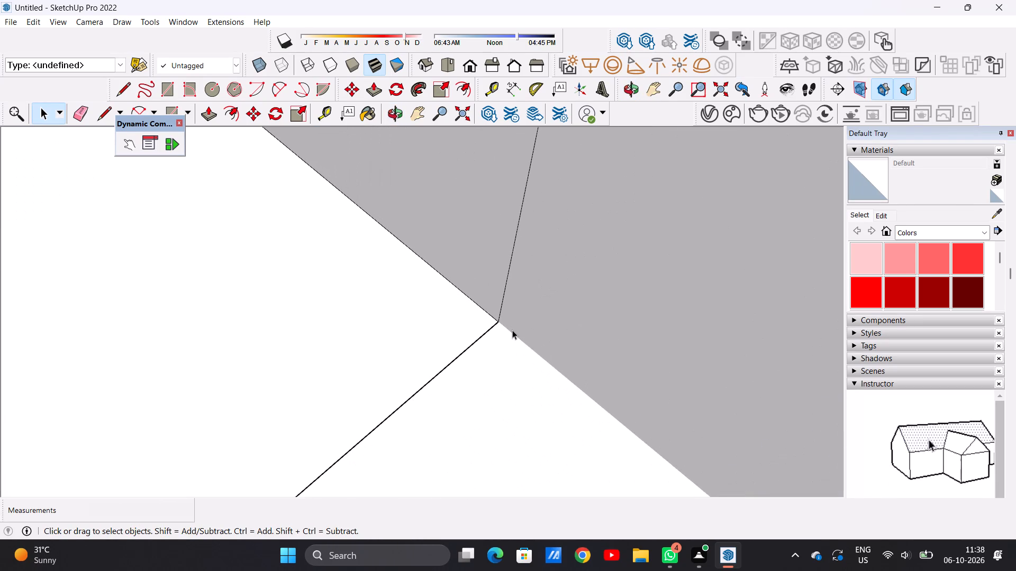
{"action": "scroll", "coordinate": [512, 330], "scroll_direction": "up", "scroll_amount": 20}
{"action": "scroll", "coordinate": [512, 330], "scroll_direction": "up", "scroll_amount": 19}
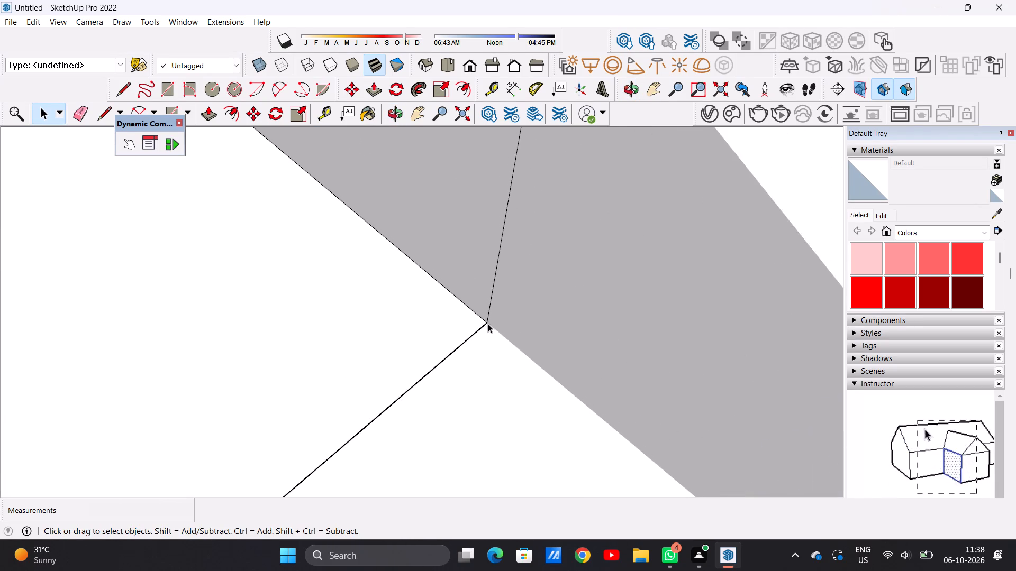
{"action": "scroll", "coordinate": [488, 324], "scroll_direction": "up", "scroll_amount": 4}
{"action": "scroll", "coordinate": [487, 321], "scroll_direction": "down", "scroll_amount": 1}
{"action": "scroll", "coordinate": [486, 319], "scroll_direction": "up", "scroll_amount": 5}
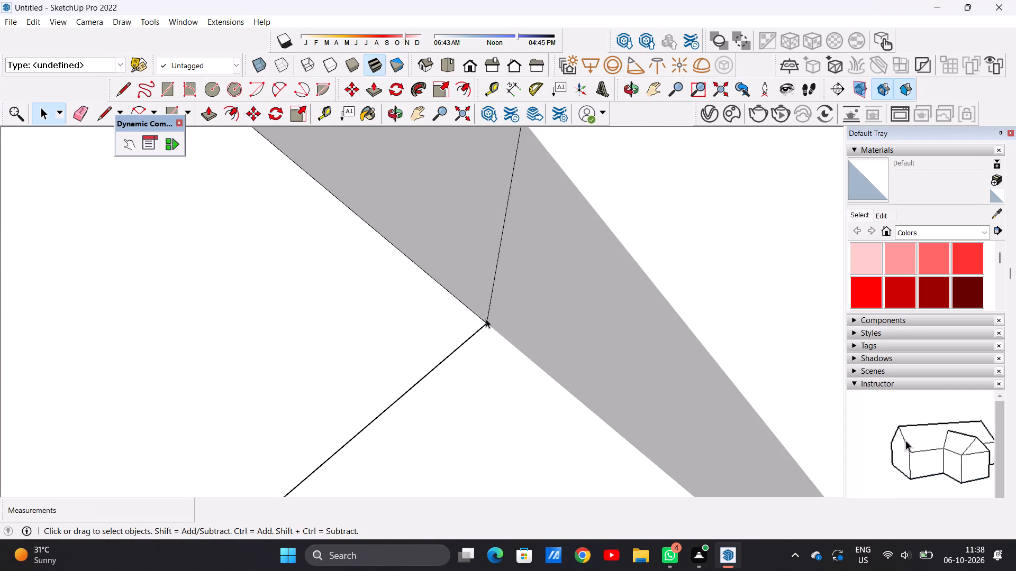
Examine the corner where the edge strip meets the tower-wall profile and check whether the strip's face is separate from the terrace floor.
{"action": "left_click", "coordinate": [484, 321]}
{"action": "left_click", "coordinate": [487, 321]}
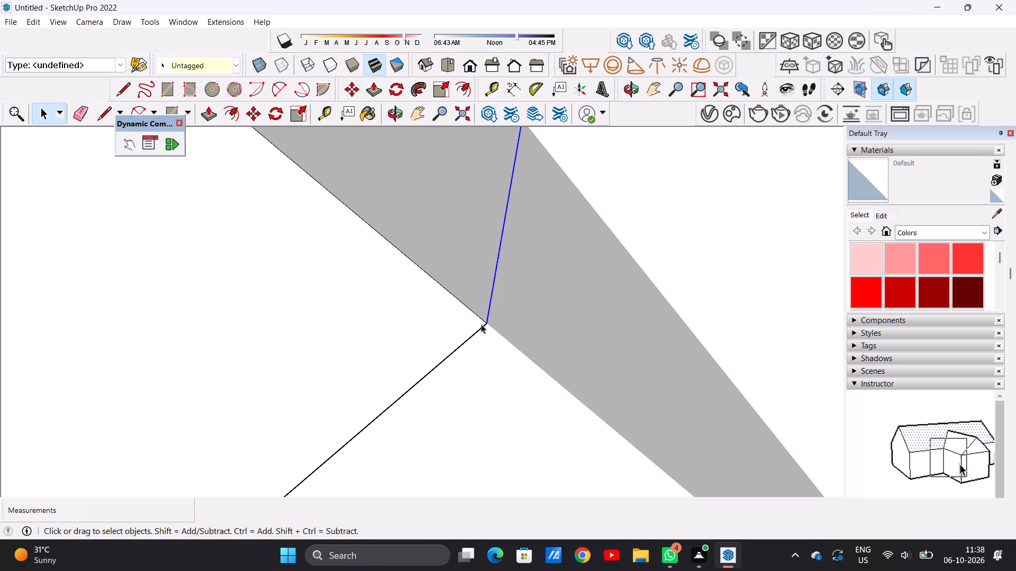
{"action": "scroll", "coordinate": [485, 321], "scroll_direction": "up", "scroll_amount": 6}
{"action": "scroll", "coordinate": [486, 322], "scroll_direction": "down", "scroll_amount": 7}
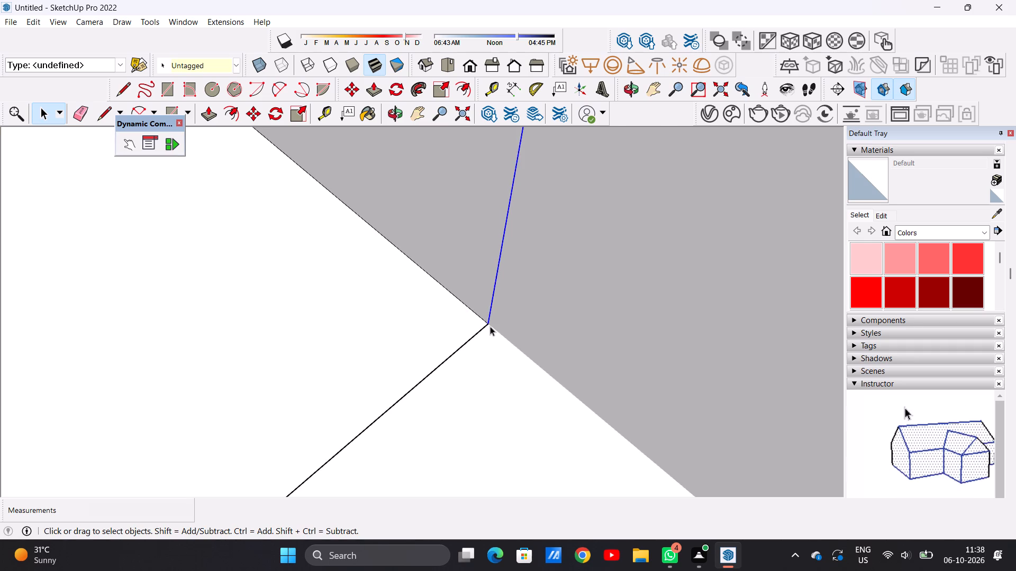
{"action": "scroll", "coordinate": [490, 326], "scroll_direction": "down", "scroll_amount": 20}
{"action": "scroll", "coordinate": [490, 326], "scroll_direction": "down", "scroll_amount": 19}
{"action": "scroll", "coordinate": [496, 338], "scroll_direction": "up", "scroll_amount": 1}
{"action": "scroll", "coordinate": [496, 338], "scroll_direction": "down", "scroll_amount": 4}
{"action": "key", "text": "space"}
{"action": "scroll", "coordinate": [491, 342], "scroll_direction": "down", "scroll_amount": 3}
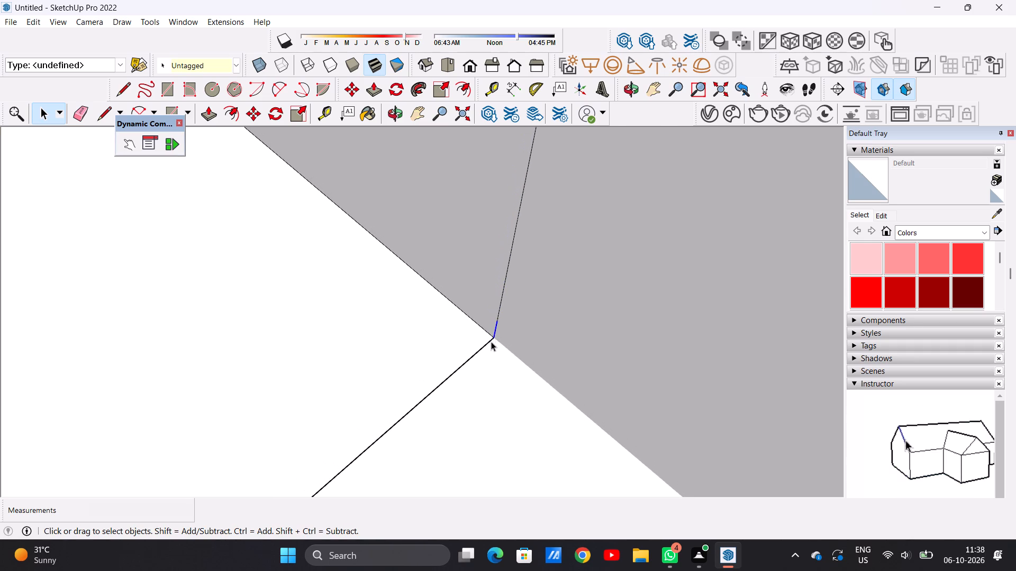
{"action": "scroll", "coordinate": [491, 342], "scroll_direction": "down", "scroll_amount": 20}
{"action": "scroll", "coordinate": [491, 342], "scroll_direction": "down", "scroll_amount": 4}
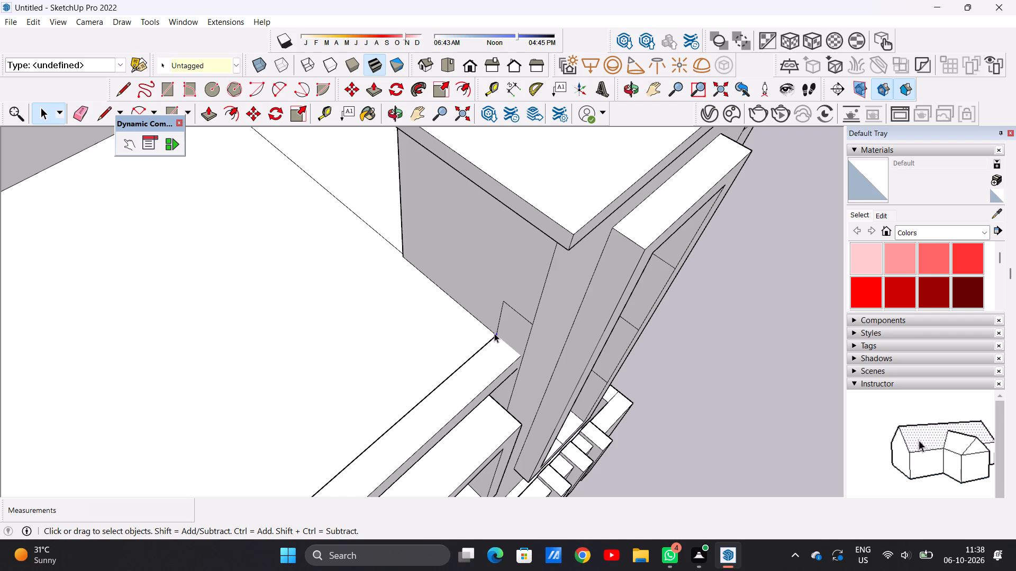
{"action": "key", "text": "j"}
{"action": "key", "text": "Return"}
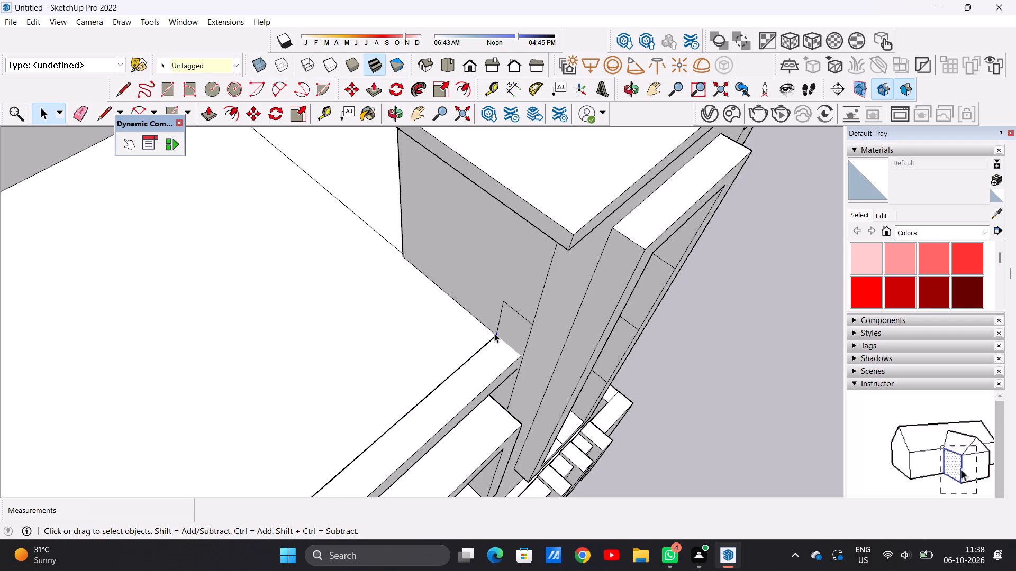
{"action": "key", "text": "space"}
{"action": "scroll", "coordinate": [494, 333], "scroll_direction": "up", "scroll_amount": 11}
{"action": "left_click", "coordinate": [493, 343]}
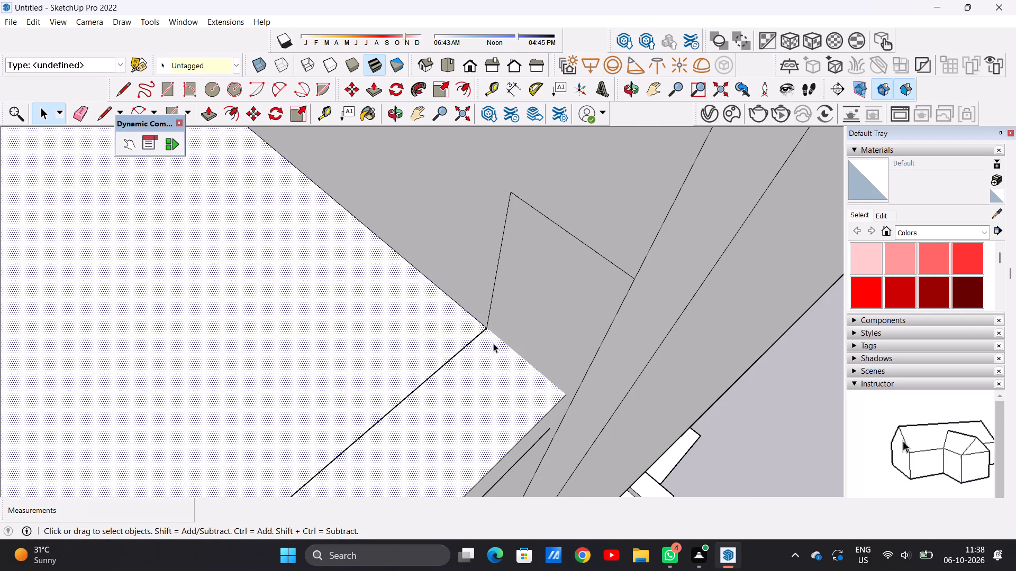
{"action": "scroll", "coordinate": [501, 335], "scroll_direction": "down", "scroll_amount": 20}
{"action": "scroll", "coordinate": [485, 309], "scroll_direction": "up", "scroll_amount": 1}
{"action": "scroll", "coordinate": [485, 307], "scroll_direction": "down", "scroll_amount": 2}
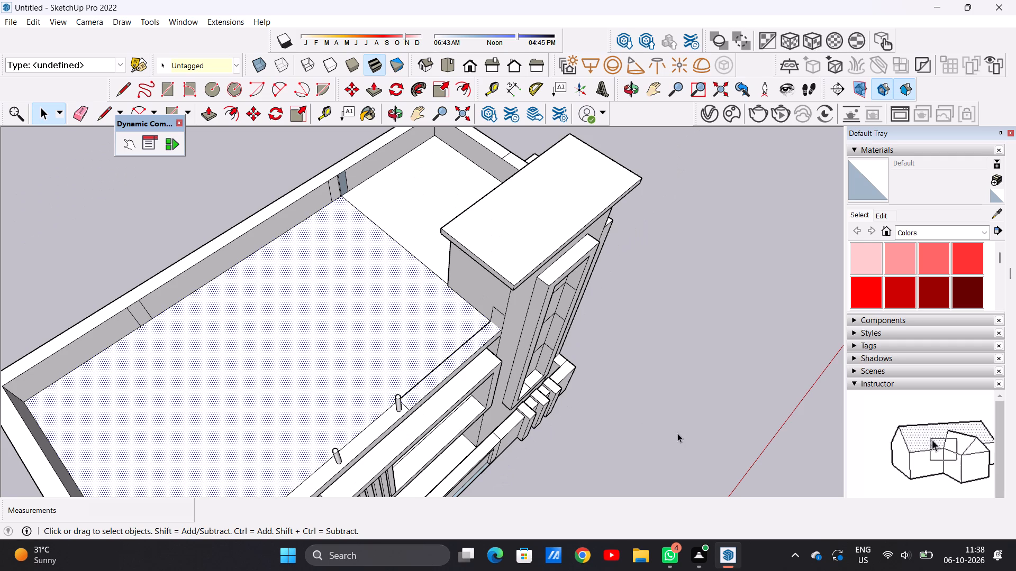
{"action": "left_click", "coordinate": [677, 433]}
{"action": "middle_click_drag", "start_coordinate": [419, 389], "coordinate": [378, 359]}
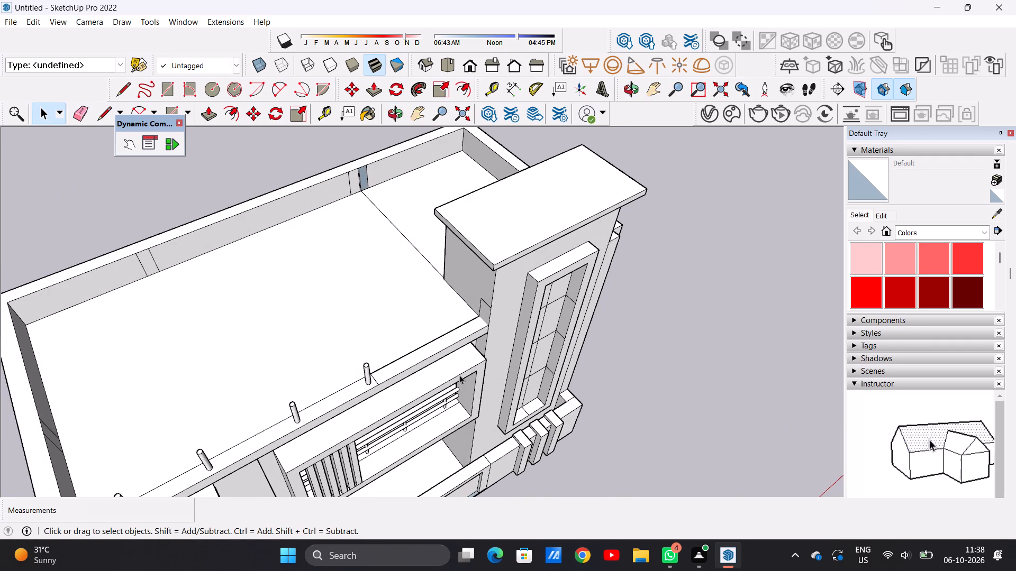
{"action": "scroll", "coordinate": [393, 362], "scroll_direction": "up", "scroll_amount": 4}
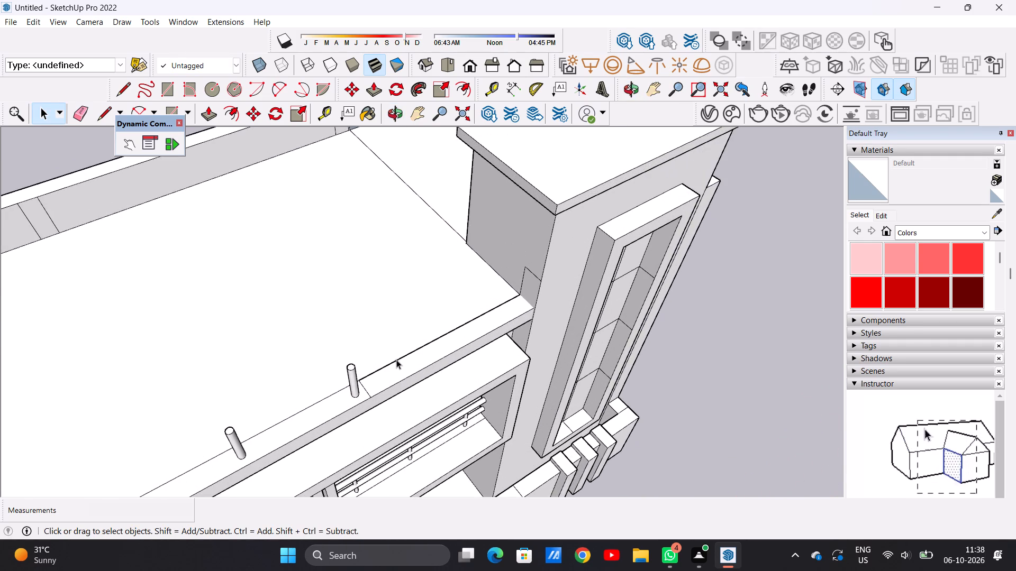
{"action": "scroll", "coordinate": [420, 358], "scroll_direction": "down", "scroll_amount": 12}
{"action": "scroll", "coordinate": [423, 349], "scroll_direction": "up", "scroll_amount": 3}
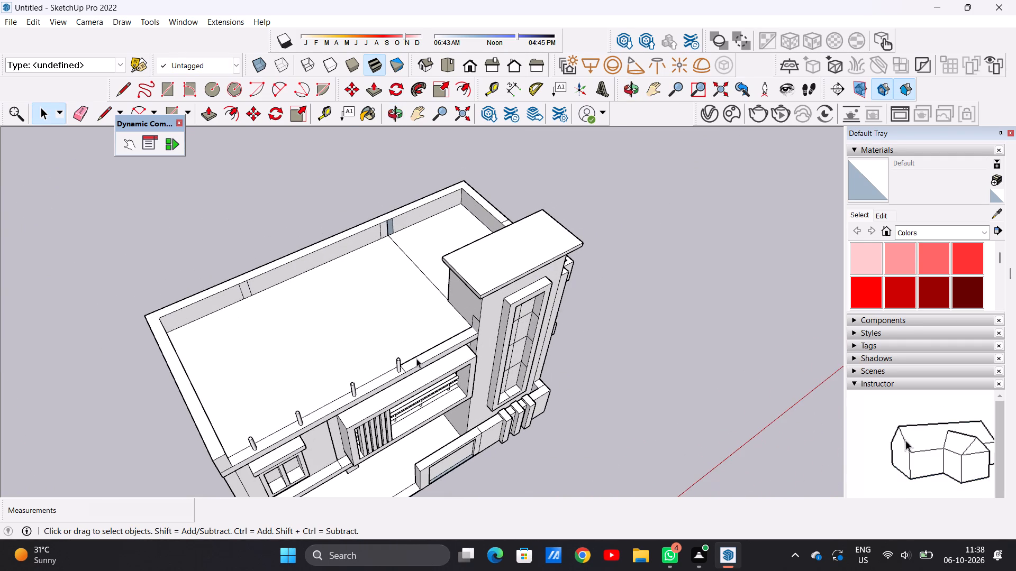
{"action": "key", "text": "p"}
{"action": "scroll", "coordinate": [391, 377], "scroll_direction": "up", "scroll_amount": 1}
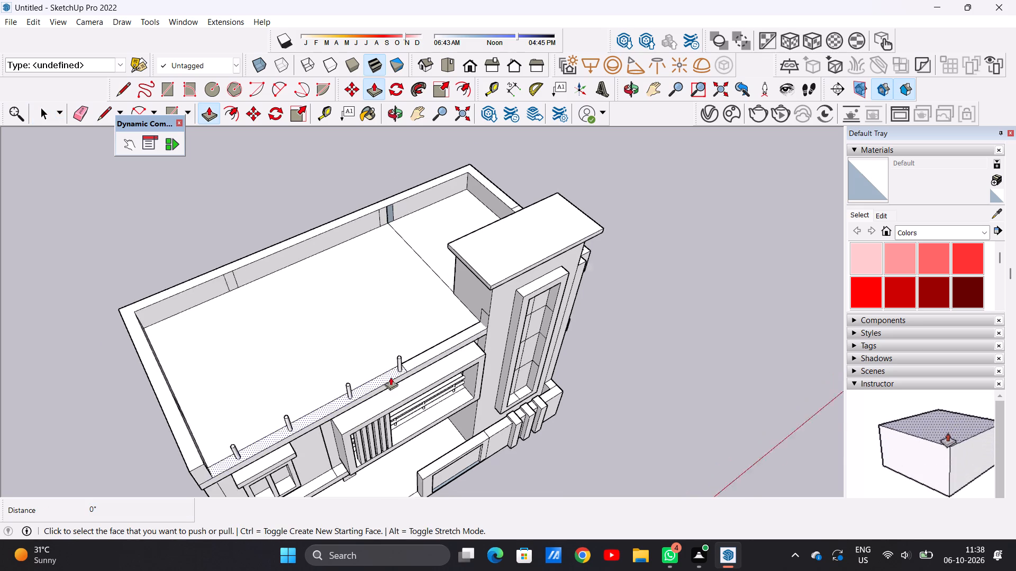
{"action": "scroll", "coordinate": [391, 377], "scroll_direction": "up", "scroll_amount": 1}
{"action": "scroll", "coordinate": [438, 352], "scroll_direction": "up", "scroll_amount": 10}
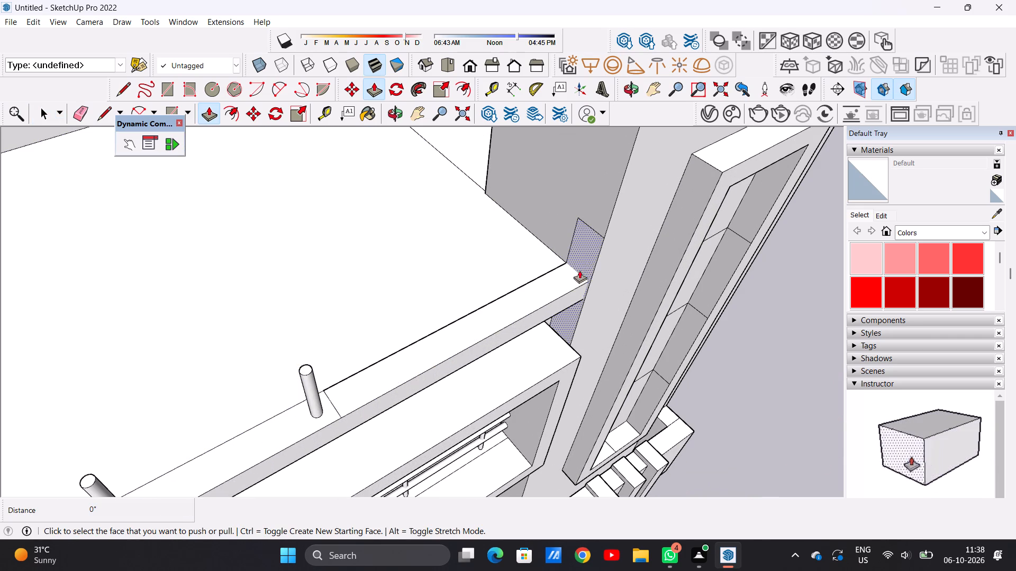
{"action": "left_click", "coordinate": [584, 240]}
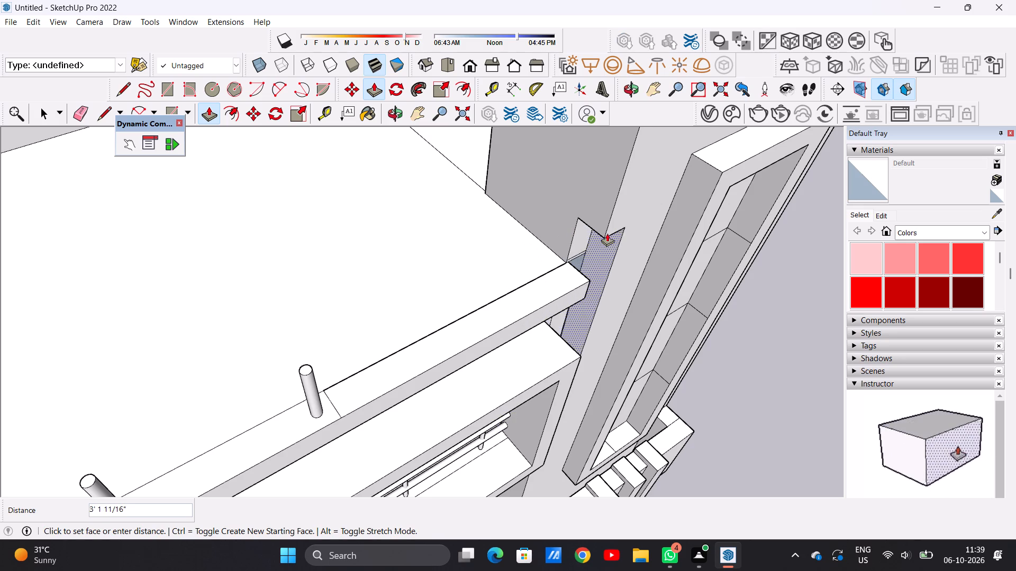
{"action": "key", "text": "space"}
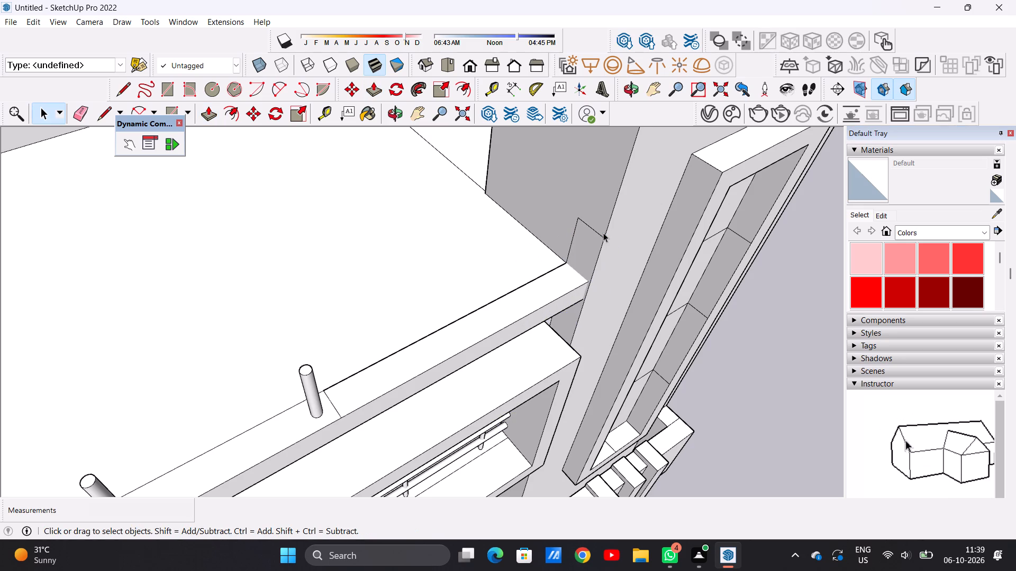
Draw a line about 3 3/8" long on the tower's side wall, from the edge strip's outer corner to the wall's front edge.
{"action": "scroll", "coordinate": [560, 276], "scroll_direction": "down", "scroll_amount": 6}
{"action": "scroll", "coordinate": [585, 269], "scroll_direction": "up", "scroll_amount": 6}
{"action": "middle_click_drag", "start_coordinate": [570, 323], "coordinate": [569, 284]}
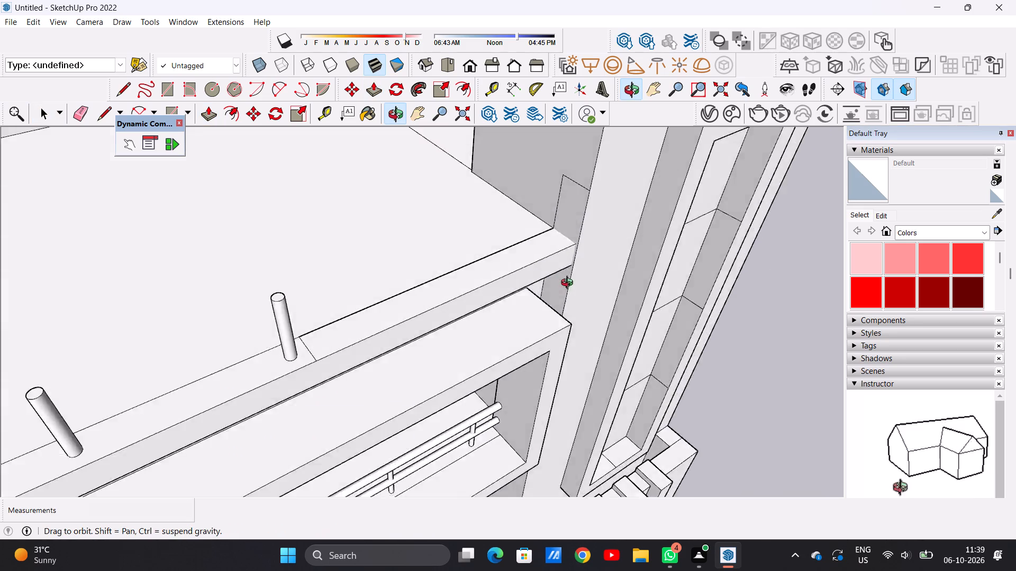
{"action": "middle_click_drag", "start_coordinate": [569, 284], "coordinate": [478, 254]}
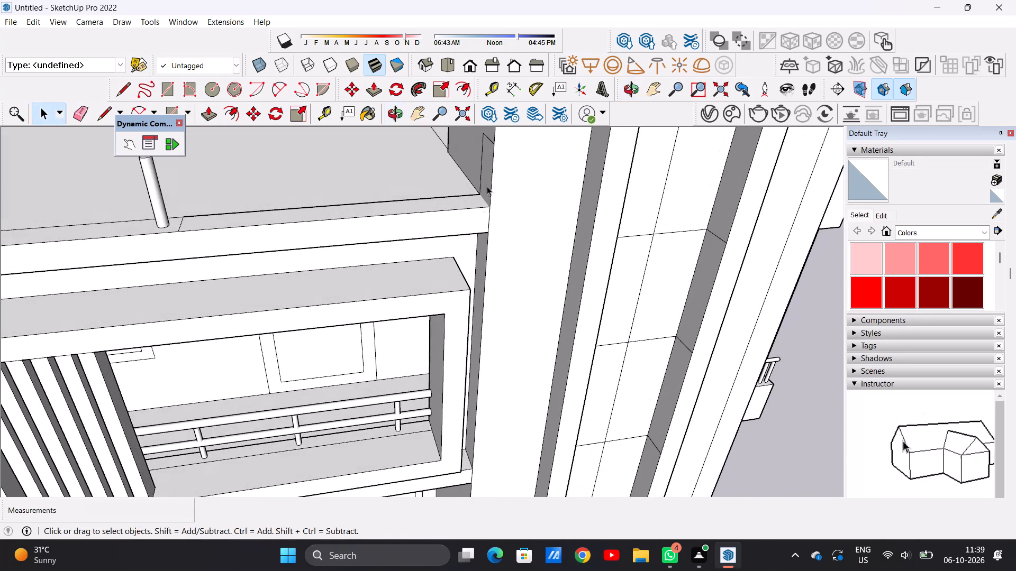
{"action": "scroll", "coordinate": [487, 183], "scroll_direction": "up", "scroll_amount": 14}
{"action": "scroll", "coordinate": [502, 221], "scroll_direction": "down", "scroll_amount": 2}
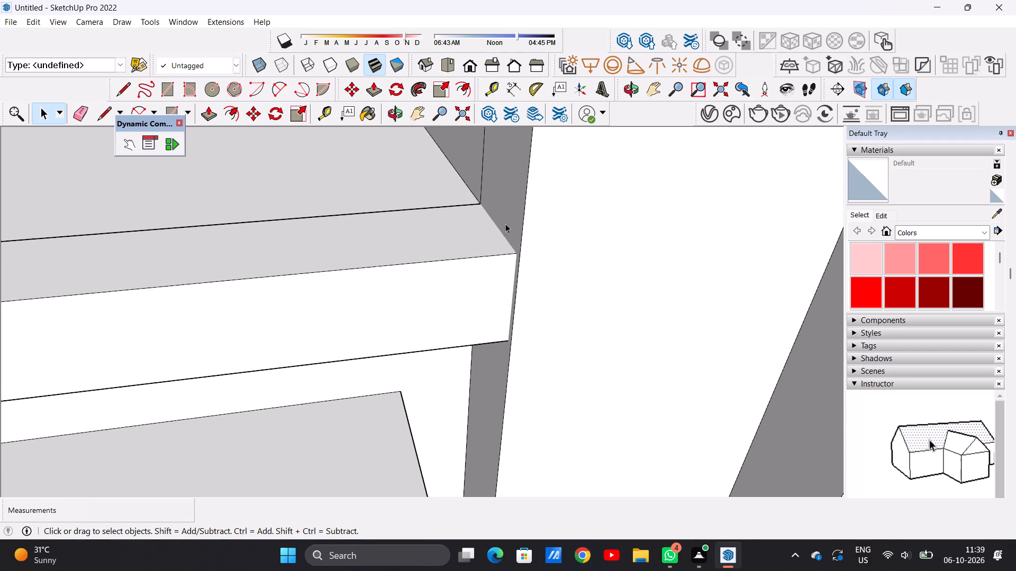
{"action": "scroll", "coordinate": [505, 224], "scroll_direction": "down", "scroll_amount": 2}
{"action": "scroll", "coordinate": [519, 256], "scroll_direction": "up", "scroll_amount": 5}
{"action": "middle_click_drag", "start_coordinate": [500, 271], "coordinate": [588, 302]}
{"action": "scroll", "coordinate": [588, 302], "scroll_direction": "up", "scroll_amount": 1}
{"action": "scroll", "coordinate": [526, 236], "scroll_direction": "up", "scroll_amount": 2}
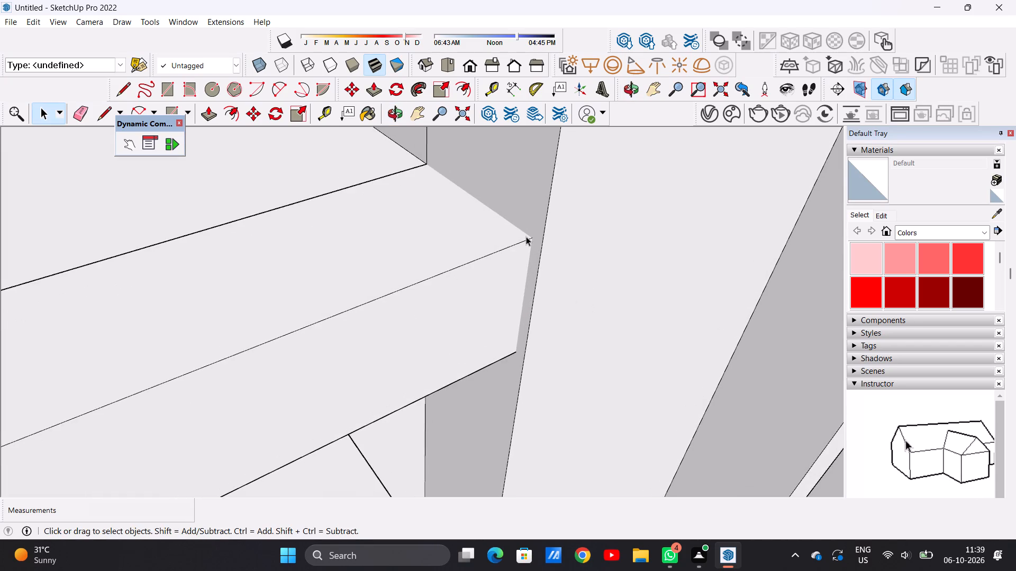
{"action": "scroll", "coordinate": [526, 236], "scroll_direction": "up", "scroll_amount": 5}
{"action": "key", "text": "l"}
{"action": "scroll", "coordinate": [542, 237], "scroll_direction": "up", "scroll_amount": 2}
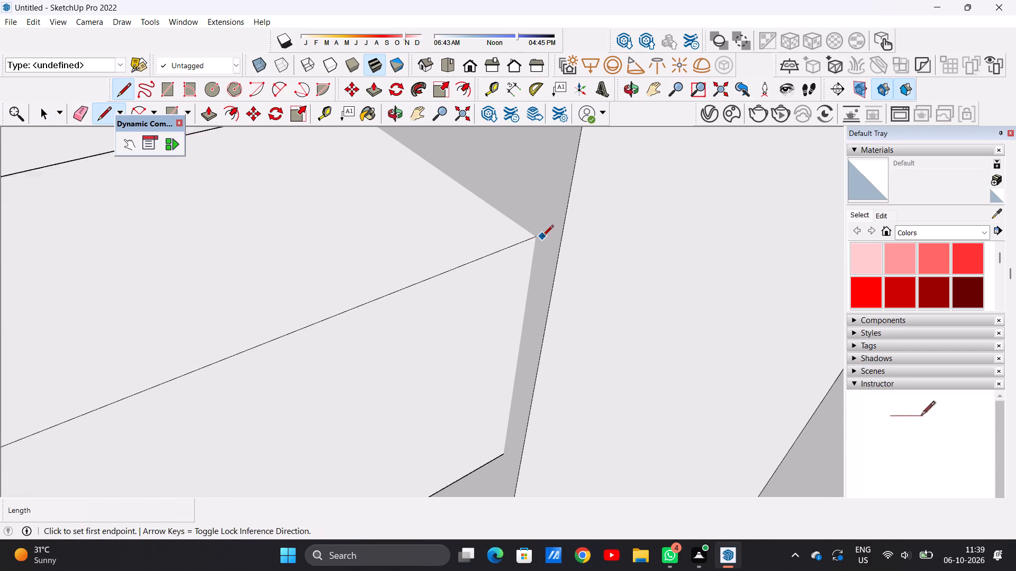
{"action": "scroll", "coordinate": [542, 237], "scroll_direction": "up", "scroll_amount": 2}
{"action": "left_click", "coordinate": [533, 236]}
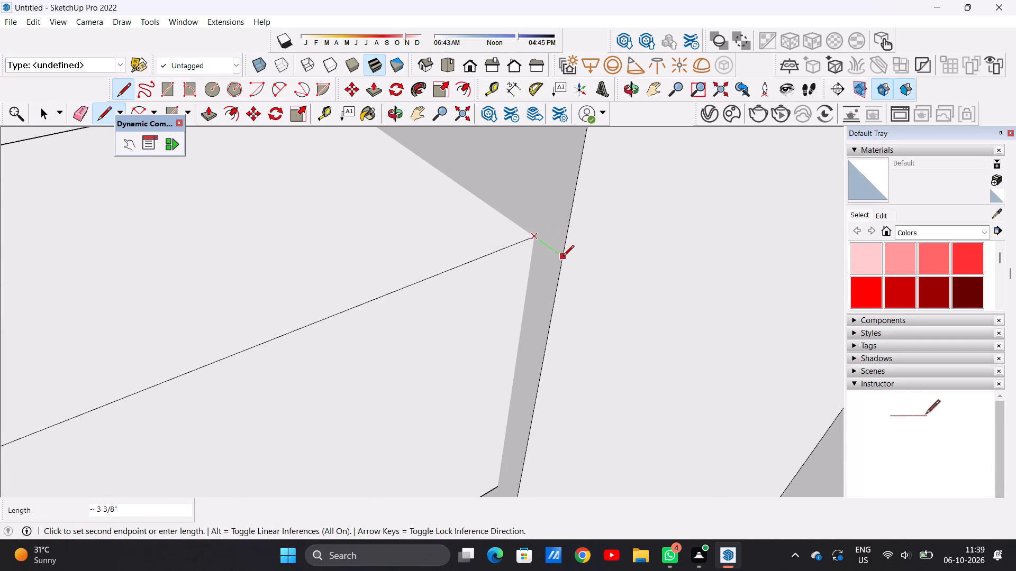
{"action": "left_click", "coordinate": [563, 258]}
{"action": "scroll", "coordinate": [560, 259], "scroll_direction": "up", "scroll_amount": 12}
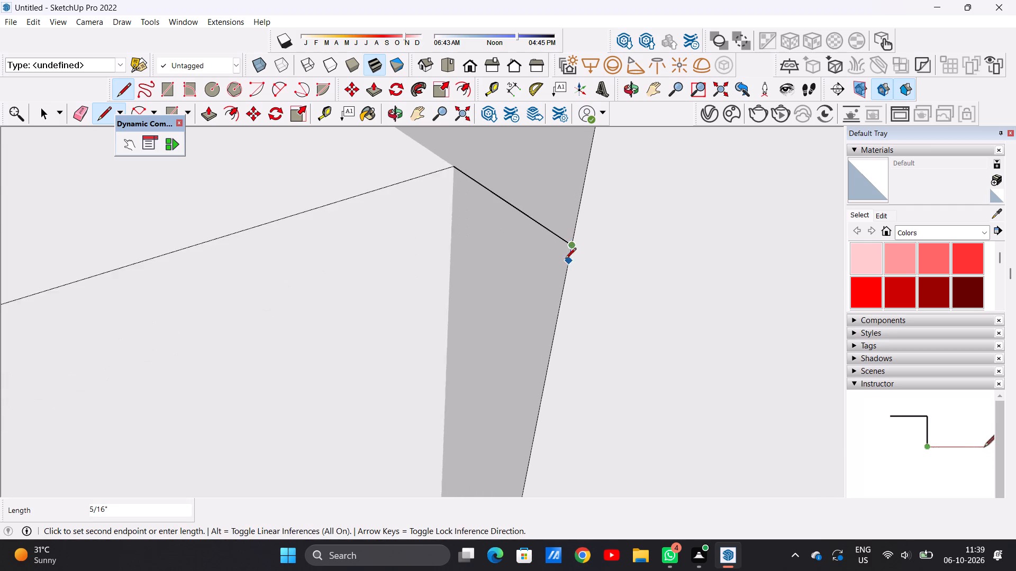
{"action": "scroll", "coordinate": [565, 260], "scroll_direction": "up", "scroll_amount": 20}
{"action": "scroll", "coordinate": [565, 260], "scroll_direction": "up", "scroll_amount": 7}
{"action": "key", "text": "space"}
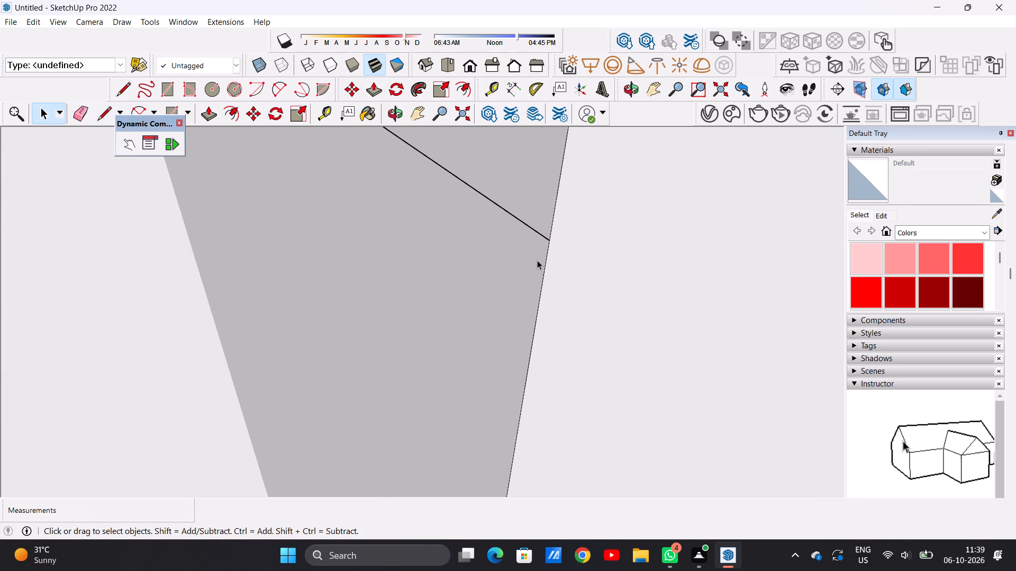
Examine both ends of the short line and select the outlined wall face to check whether the line divides it.
{"action": "scroll", "coordinate": [545, 263], "scroll_direction": "down", "scroll_amount": 20}
{"action": "scroll", "coordinate": [545, 263], "scroll_direction": "down", "scroll_amount": 11}
{"action": "scroll", "coordinate": [466, 205], "scroll_direction": "up", "scroll_amount": 15}
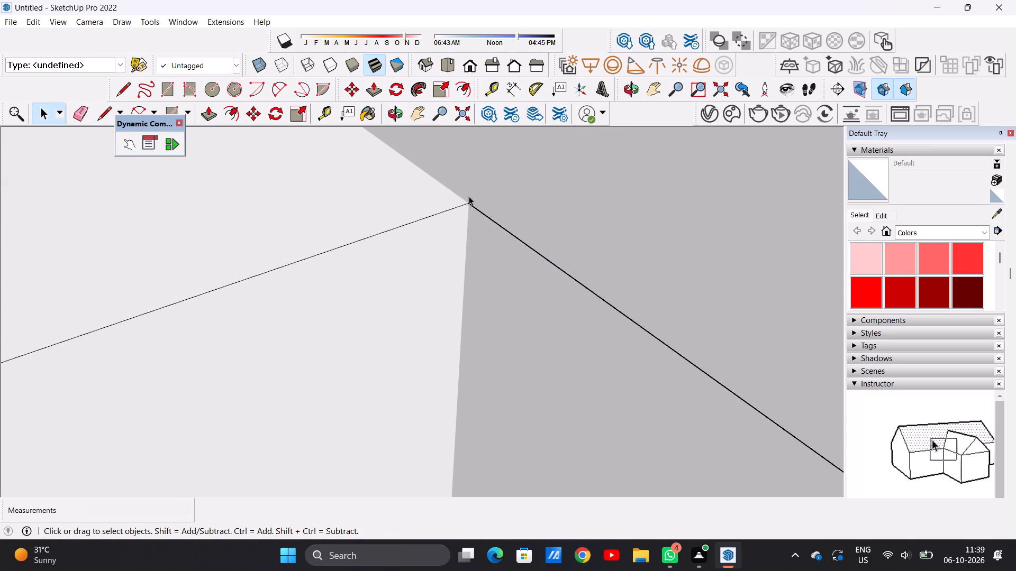
{"action": "scroll", "coordinate": [469, 196], "scroll_direction": "up", "scroll_amount": 20}
{"action": "scroll", "coordinate": [469, 196], "scroll_direction": "up", "scroll_amount": 3}
{"action": "scroll", "coordinate": [453, 217], "scroll_direction": "down", "scroll_amount": 5}
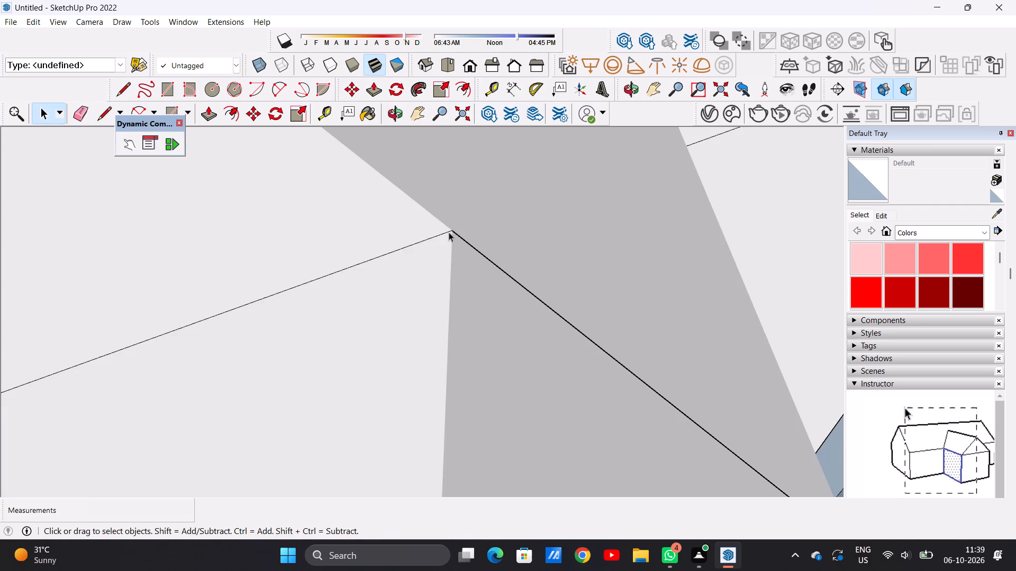
{"action": "scroll", "coordinate": [455, 233], "scroll_direction": "up", "scroll_amount": 3}
{"action": "scroll", "coordinate": [455, 233], "scroll_direction": "down", "scroll_amount": 2}
{"action": "scroll", "coordinate": [455, 233], "scroll_direction": "up", "scroll_amount": 1}
{"action": "scroll", "coordinate": [455, 233], "scroll_direction": "down", "scroll_amount": 14}
{"action": "scroll", "coordinate": [455, 260], "scroll_direction": "down", "scroll_amount": 15}
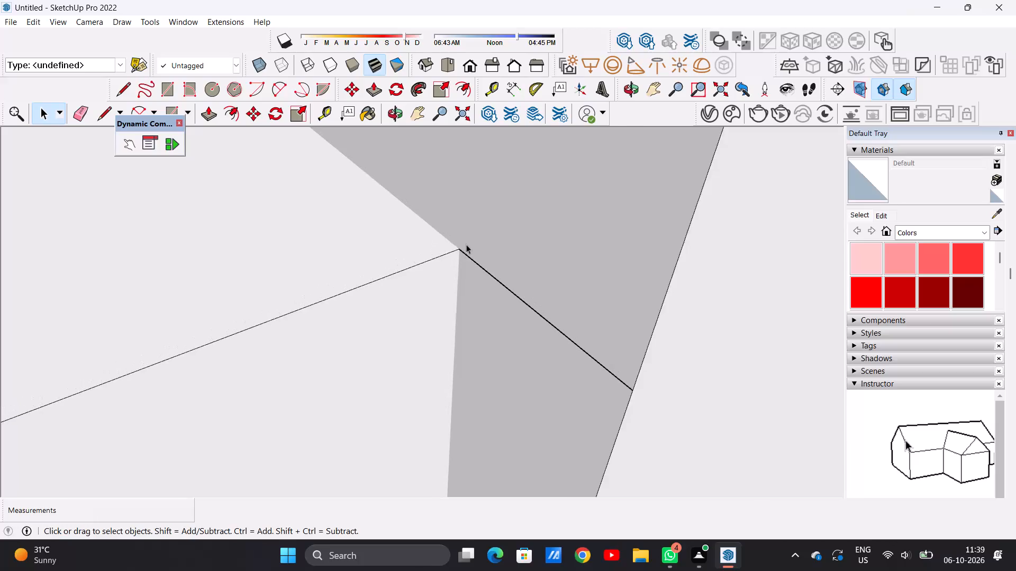
{"action": "scroll", "coordinate": [466, 244], "scroll_direction": "down", "scroll_amount": 20}
{"action": "scroll", "coordinate": [466, 244], "scroll_direction": "down", "scroll_amount": 13}
{"action": "left_click", "coordinate": [471, 213]}
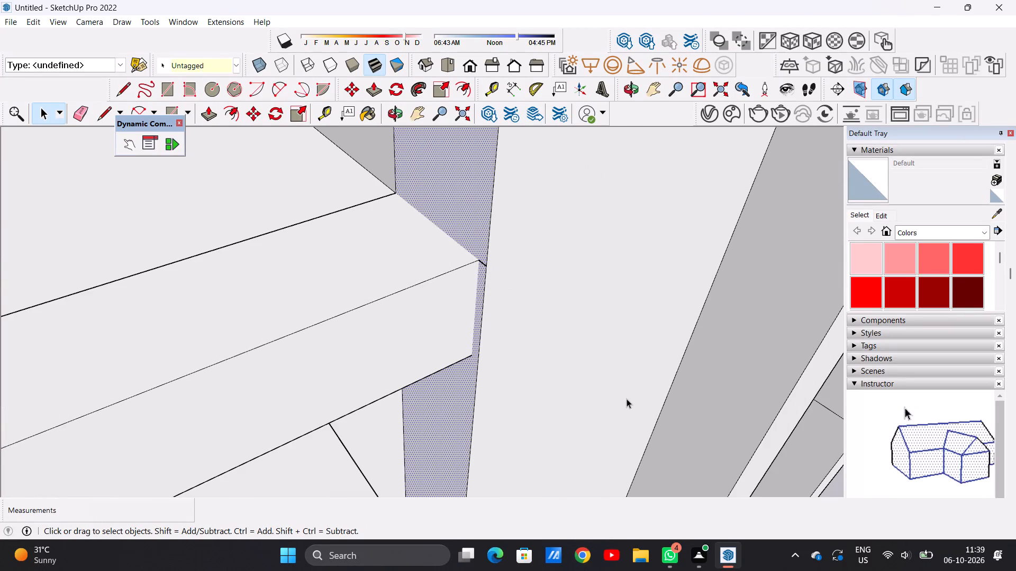
{"action": "key", "text": "space"}
{"action": "scroll", "coordinate": [387, 279], "scroll_direction": "down", "scroll_amount": 17}
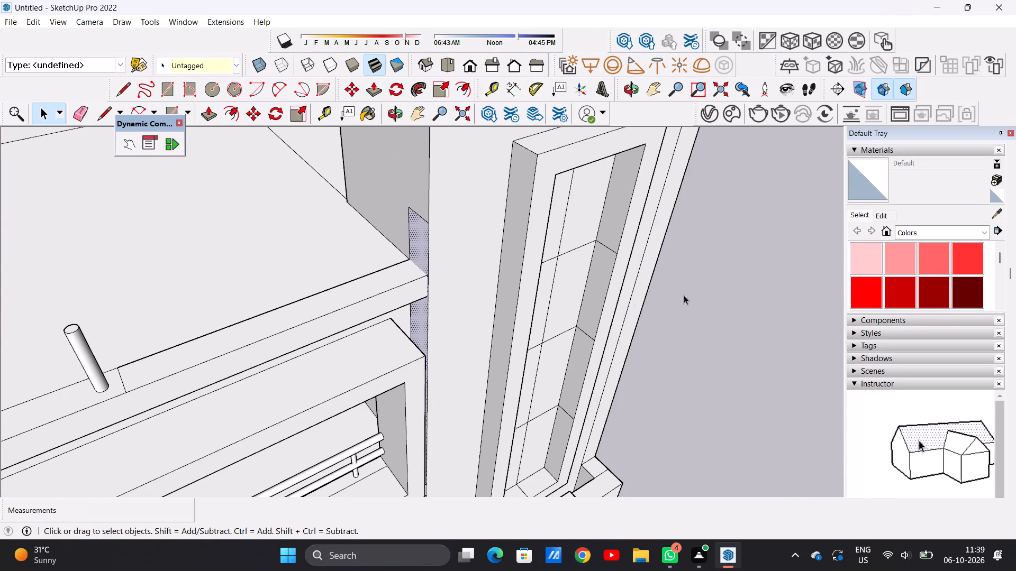
{"action": "left_click", "coordinate": [747, 293]}
{"action": "scroll", "coordinate": [393, 270], "scroll_direction": "up", "scroll_amount": 13}
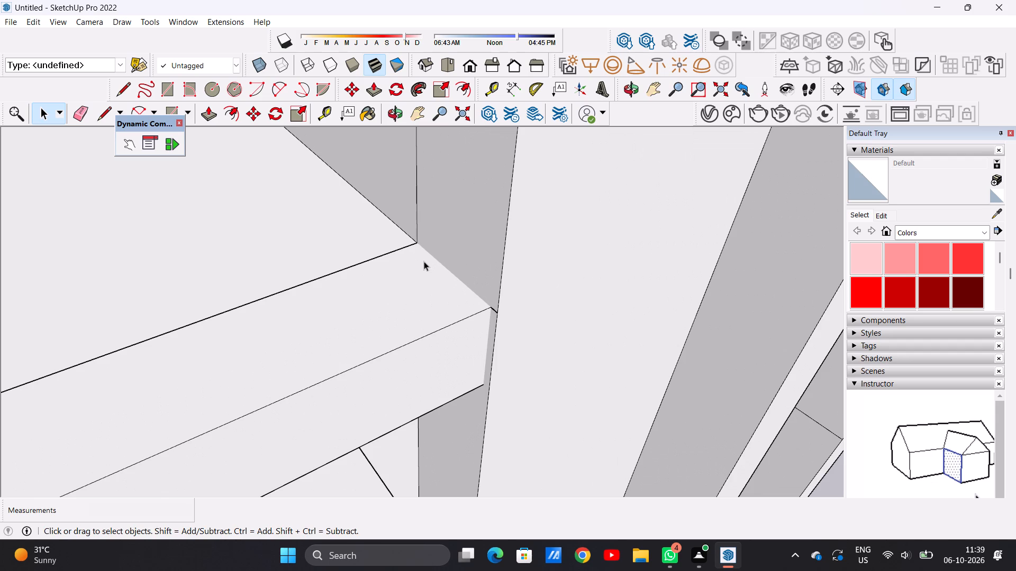
{"action": "scroll", "coordinate": [497, 311], "scroll_direction": "up", "scroll_amount": 6}
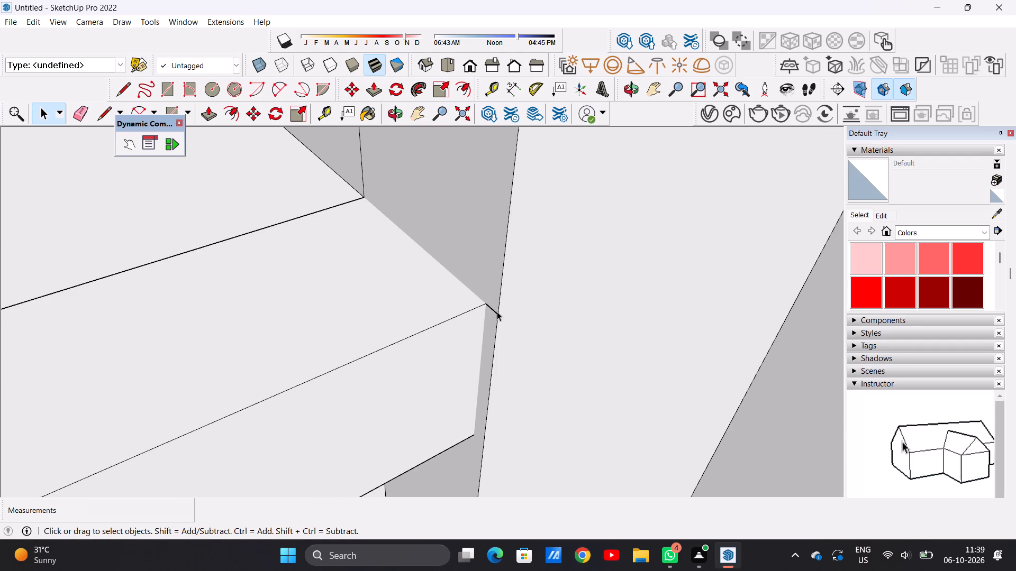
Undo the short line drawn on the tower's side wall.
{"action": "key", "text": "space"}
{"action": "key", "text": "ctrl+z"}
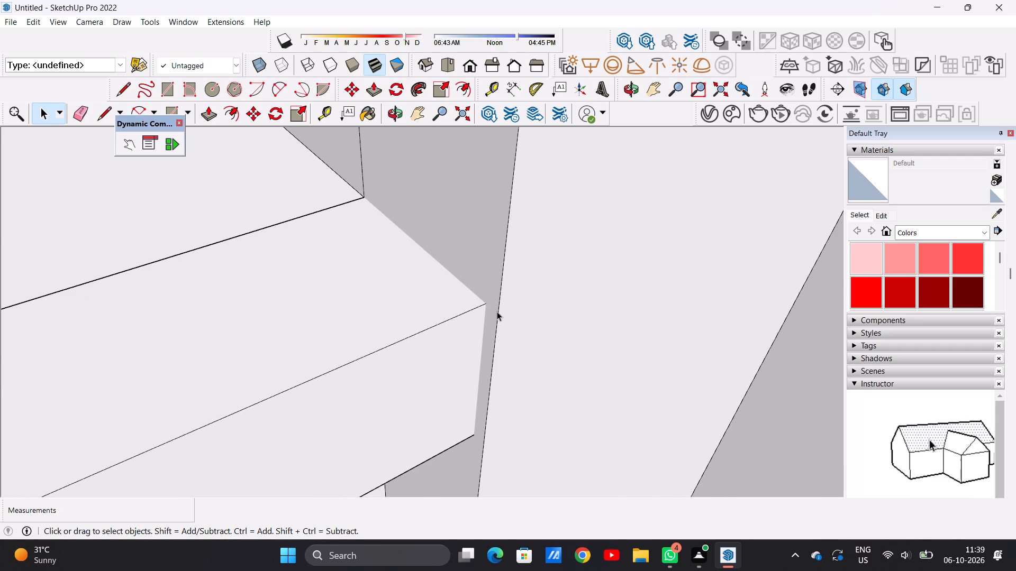
Draw a line about 3' 10 7/8" long along the tower's side wall, from the edge strip's inner corner to the wall's front edge.
{"action": "key", "text": "l"}
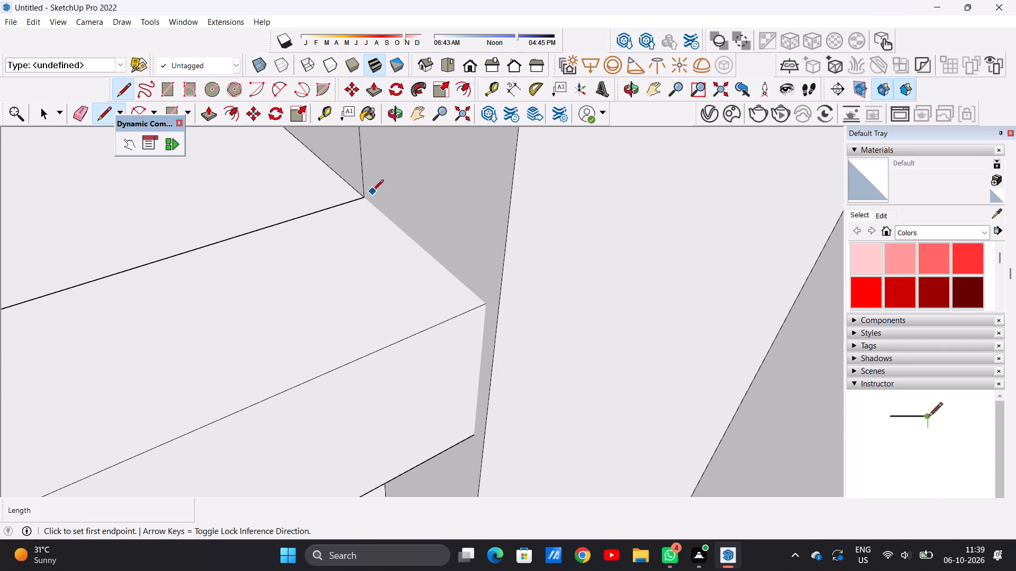
{"action": "left_click", "coordinate": [364, 196]}
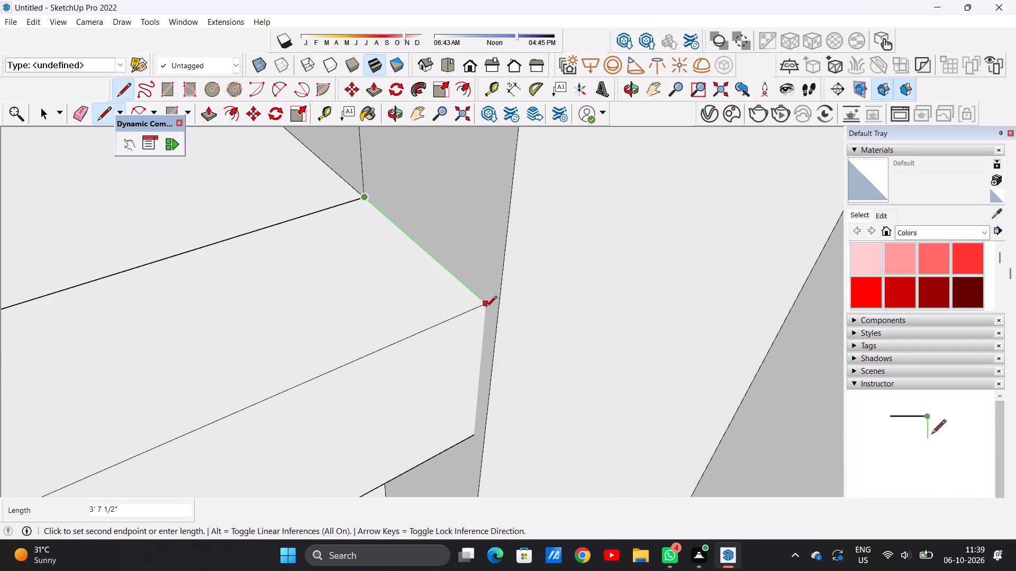
{"action": "left_click", "coordinate": [497, 316]}
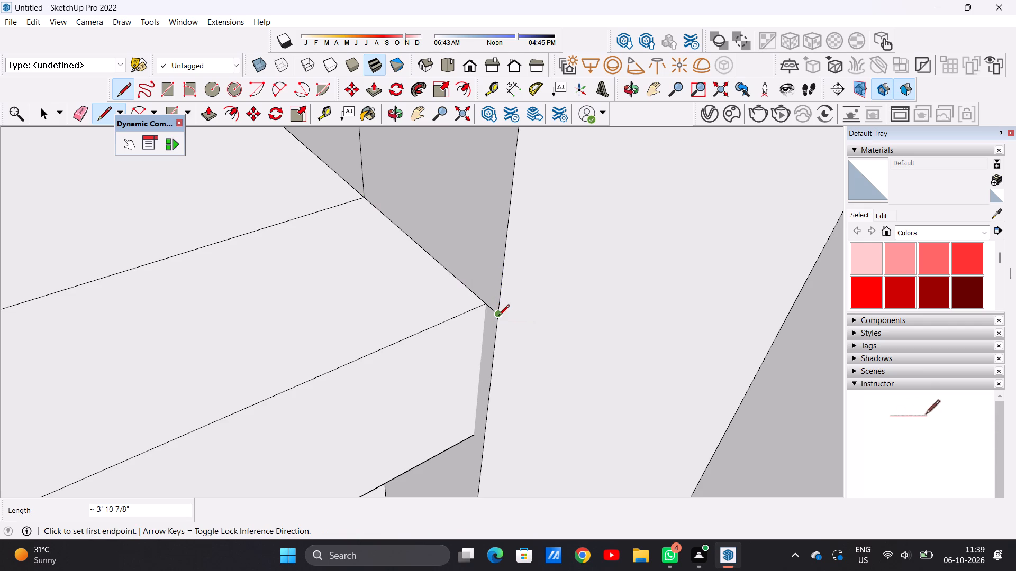
{"action": "key", "text": "space"}
Push/Pull the profile on the tower's side wall about 14' 4 3/8" along the roof terrace's front edge.
{"action": "key", "text": "p"}
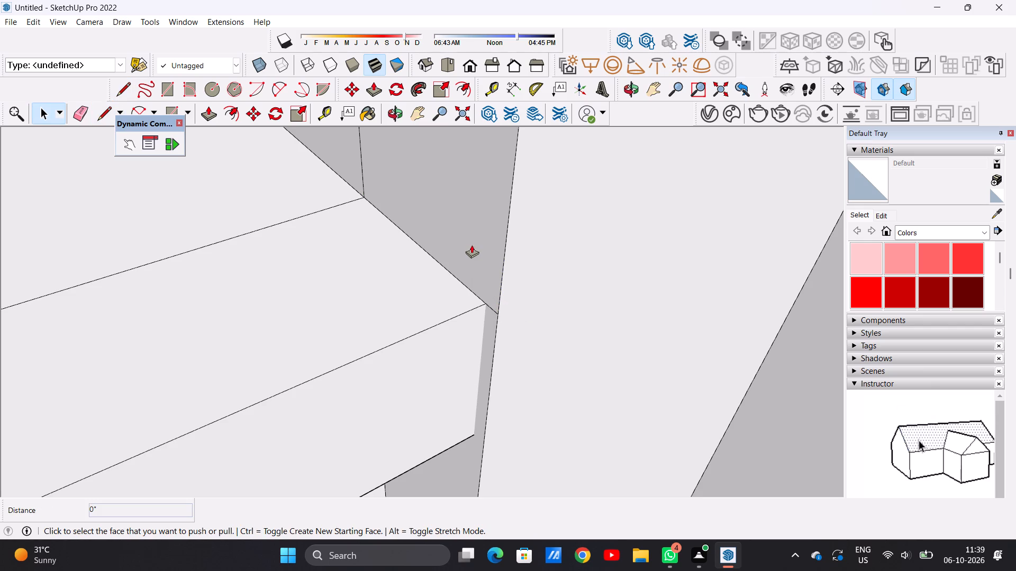
{"action": "left_click", "coordinate": [469, 230]}
{"action": "scroll", "coordinate": [481, 276], "scroll_direction": "down", "scroll_amount": 20}
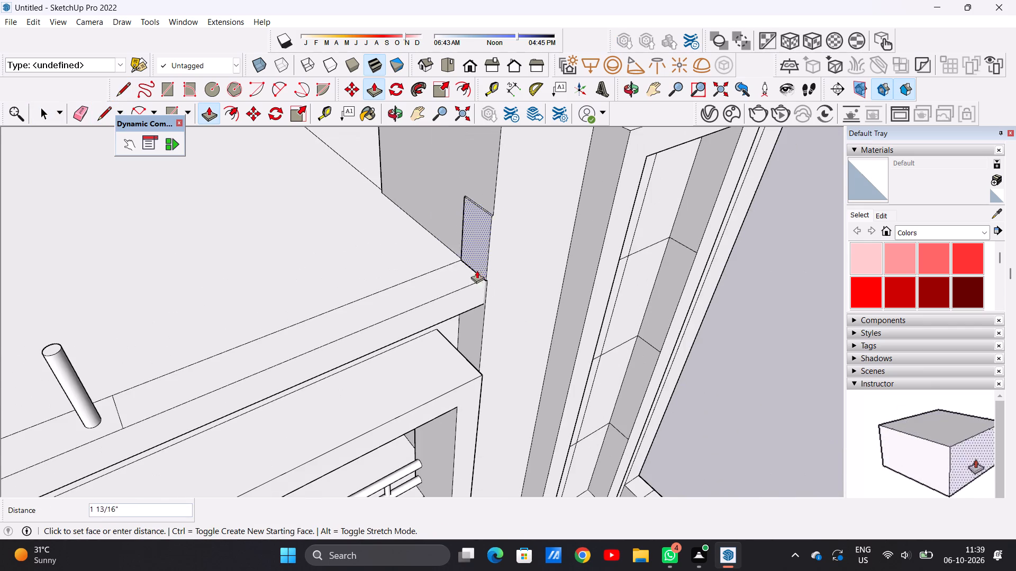
{"action": "scroll", "coordinate": [430, 272], "scroll_direction": "down", "scroll_amount": 11}
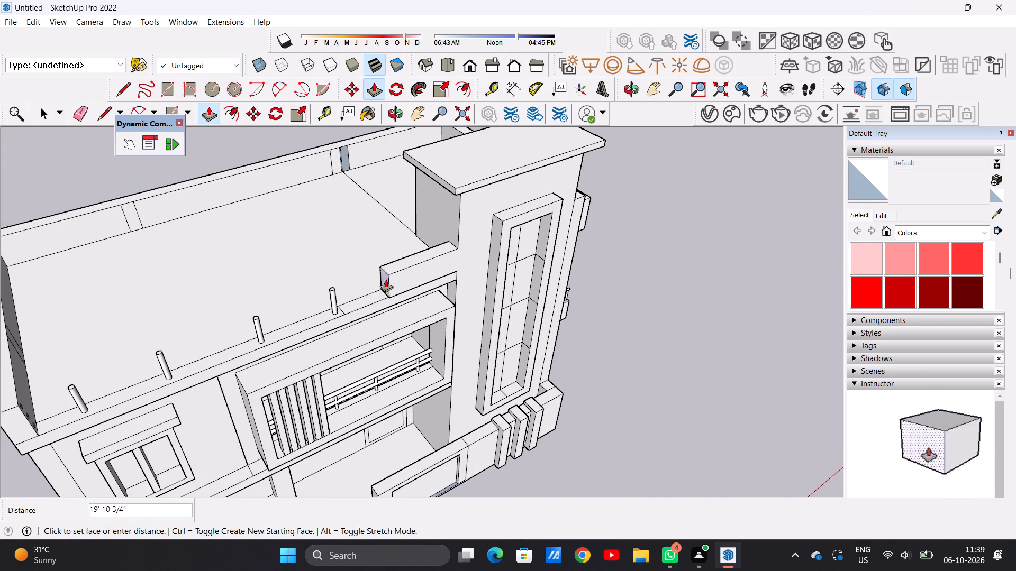
{"action": "middle_click_drag", "start_coordinate": [375, 279], "coordinate": [305, 237]}
{"action": "middle_click_drag", "start_coordinate": [398, 250], "coordinate": [397, 250]}
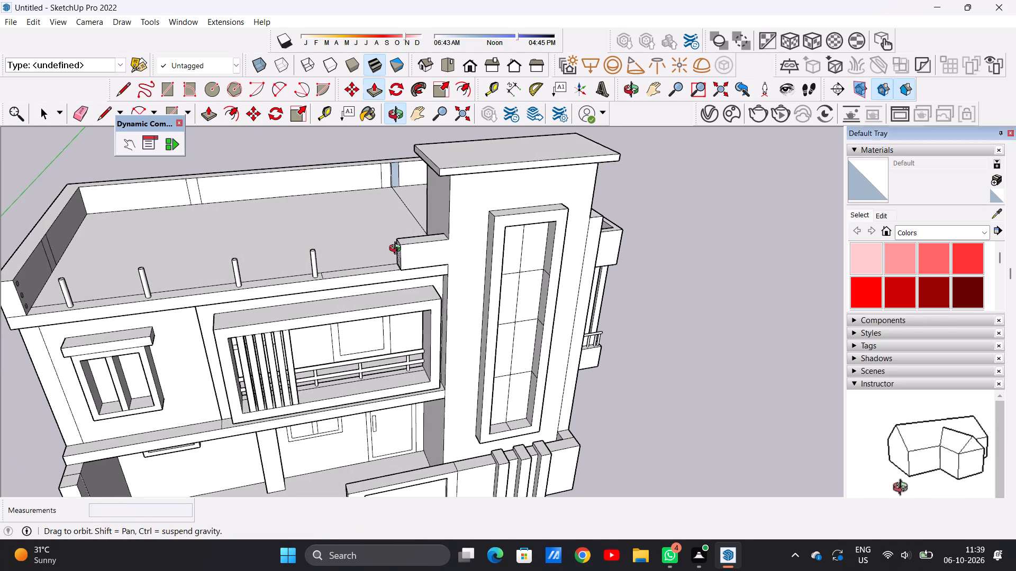
{"action": "middle_click_drag", "start_coordinate": [397, 250], "coordinate": [377, 192]}
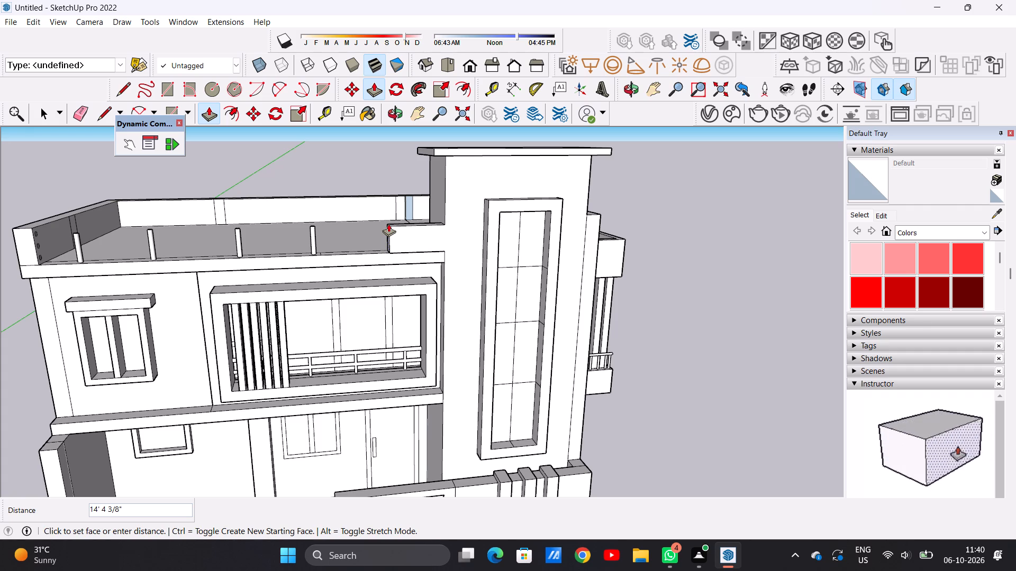
{"action": "left_click", "coordinate": [388, 224]}
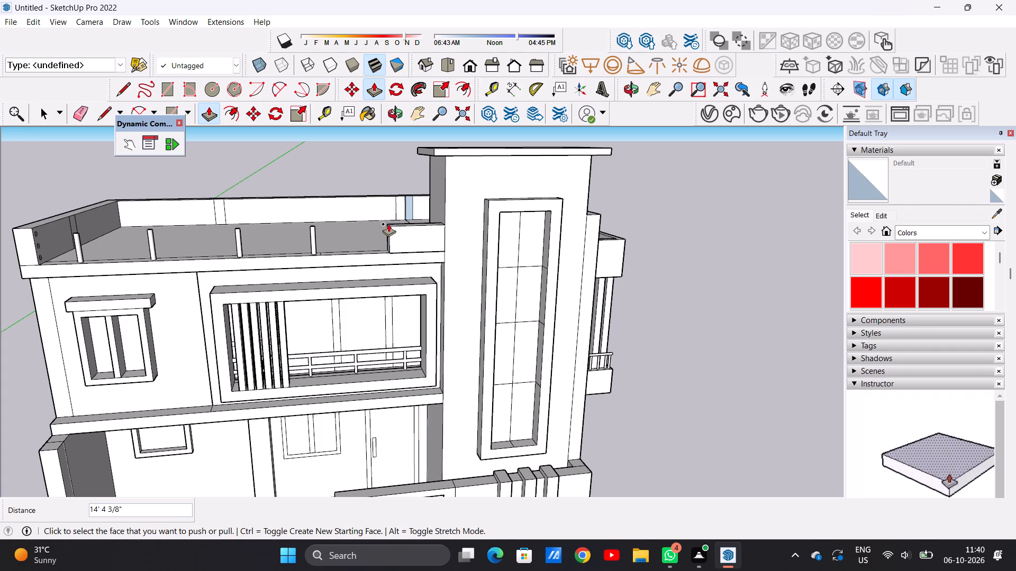
{"action": "key", "text": "space"}
Examine the extruded block beside the tower and its fit against the terrace's edge strip and posts.
{"action": "middle_click_drag", "start_coordinate": [407, 237], "coordinate": [339, 338]}
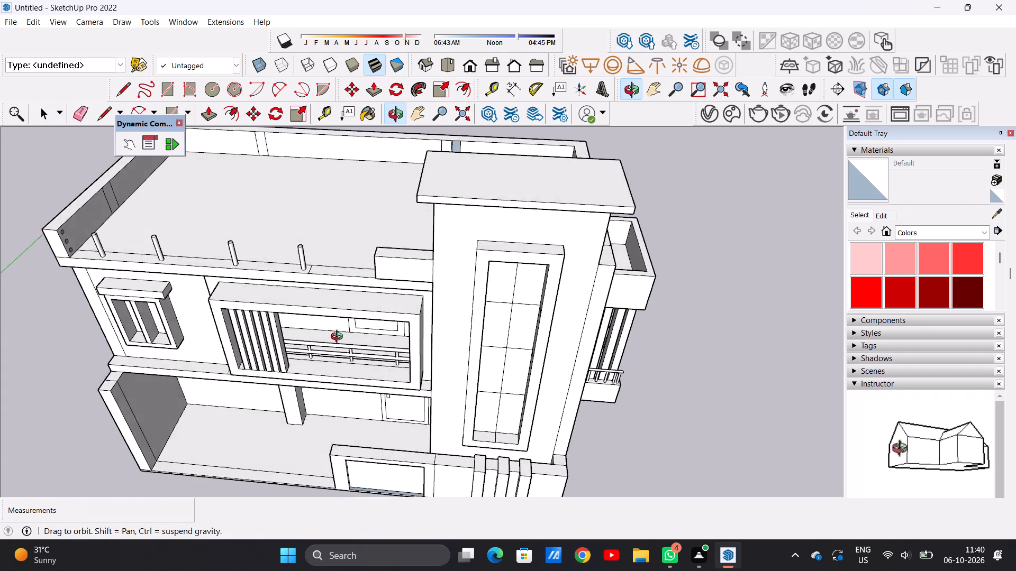
{"action": "middle_click_drag", "start_coordinate": [339, 338], "coordinate": [357, 338]}
{"action": "scroll", "coordinate": [391, 265], "scroll_direction": "up", "scroll_amount": 6}
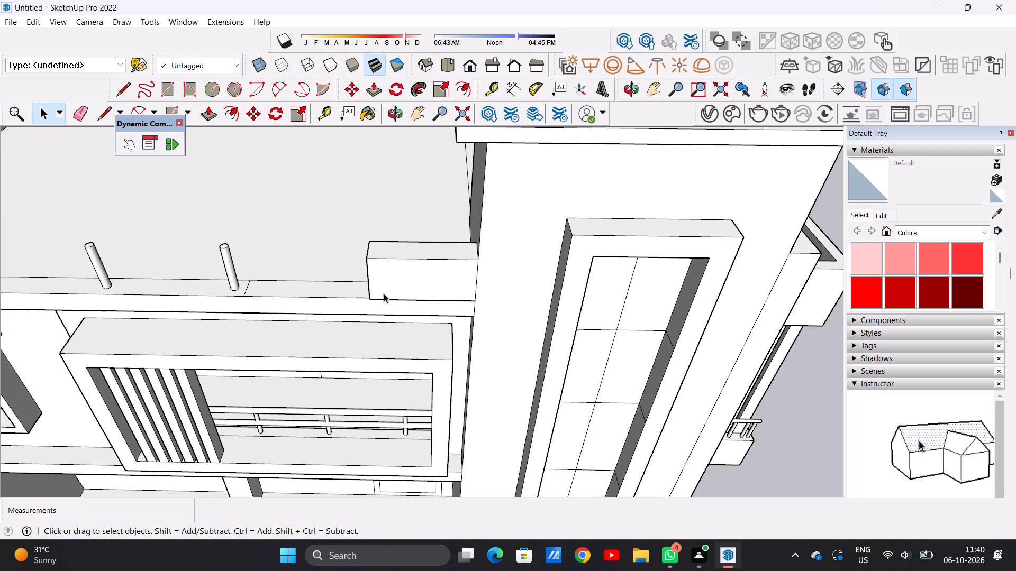
{"action": "middle_click_drag", "start_coordinate": [395, 275], "coordinate": [523, 209]}
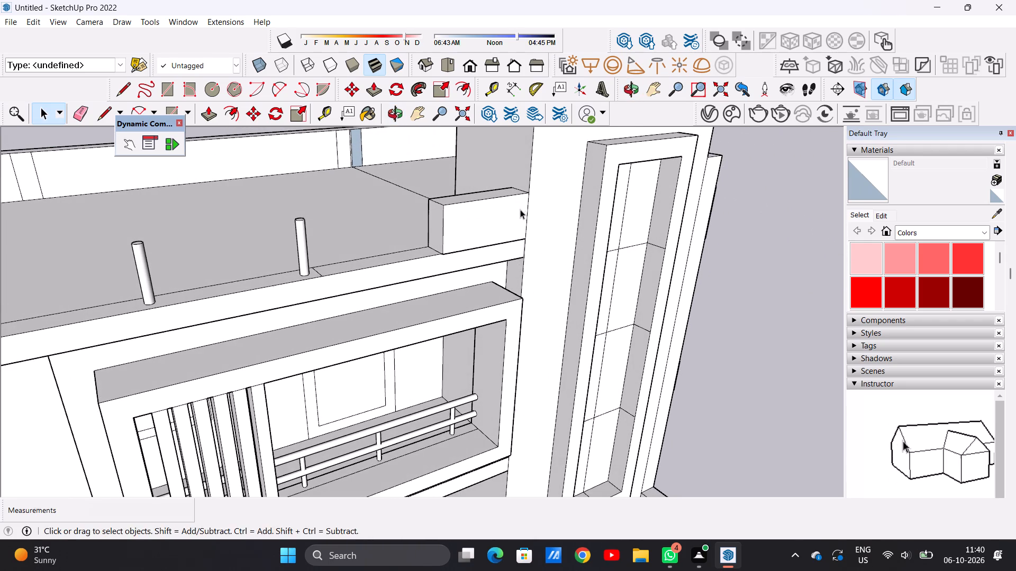
{"action": "middle_click_drag", "start_coordinate": [439, 225], "coordinate": [366, 254]}
{"action": "scroll", "coordinate": [446, 243], "scroll_direction": "down", "scroll_amount": 2}
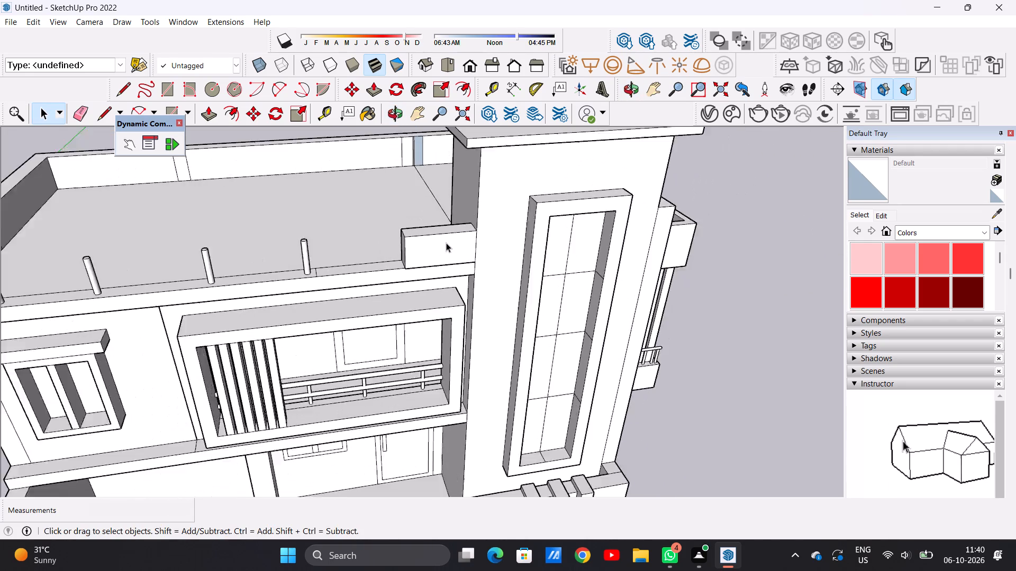
{"action": "scroll", "coordinate": [446, 243], "scroll_direction": "down", "scroll_amount": 7}
{"action": "middle_click_drag", "start_coordinate": [443, 248], "coordinate": [410, 220]}
{"action": "scroll", "coordinate": [387, 246], "scroll_direction": "up", "scroll_amount": 7}
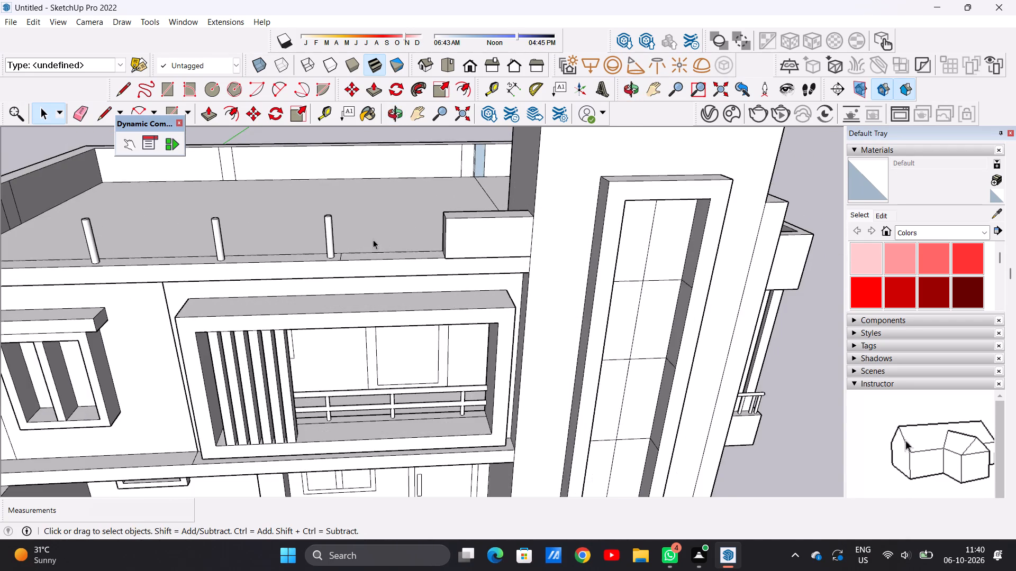
{"action": "middle_click_drag", "start_coordinate": [361, 242], "coordinate": [359, 298]}
{"action": "scroll", "coordinate": [350, 289], "scroll_direction": "up", "scroll_amount": 14}
{"action": "scroll", "coordinate": [340, 284], "scroll_direction": "down", "scroll_amount": 5}
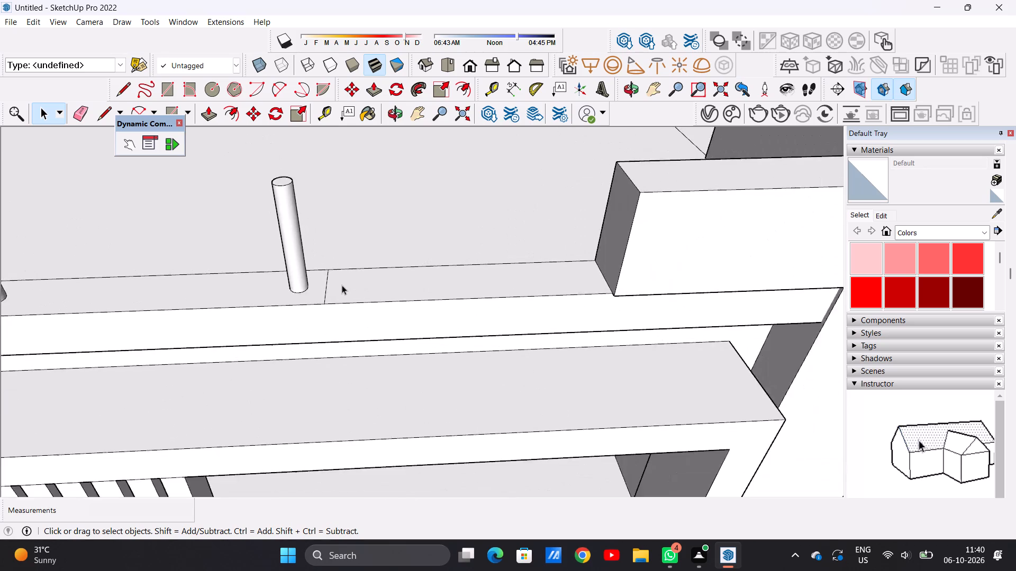
{"action": "scroll", "coordinate": [342, 285], "scroll_direction": "down", "scroll_amount": 9}
{"action": "middle_click_drag", "start_coordinate": [476, 273], "coordinate": [454, 223]}
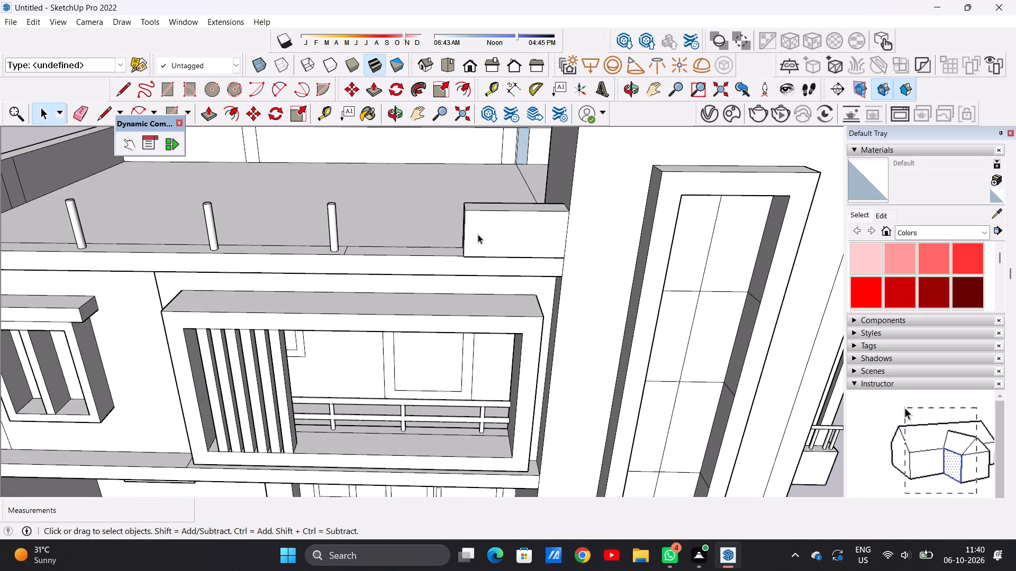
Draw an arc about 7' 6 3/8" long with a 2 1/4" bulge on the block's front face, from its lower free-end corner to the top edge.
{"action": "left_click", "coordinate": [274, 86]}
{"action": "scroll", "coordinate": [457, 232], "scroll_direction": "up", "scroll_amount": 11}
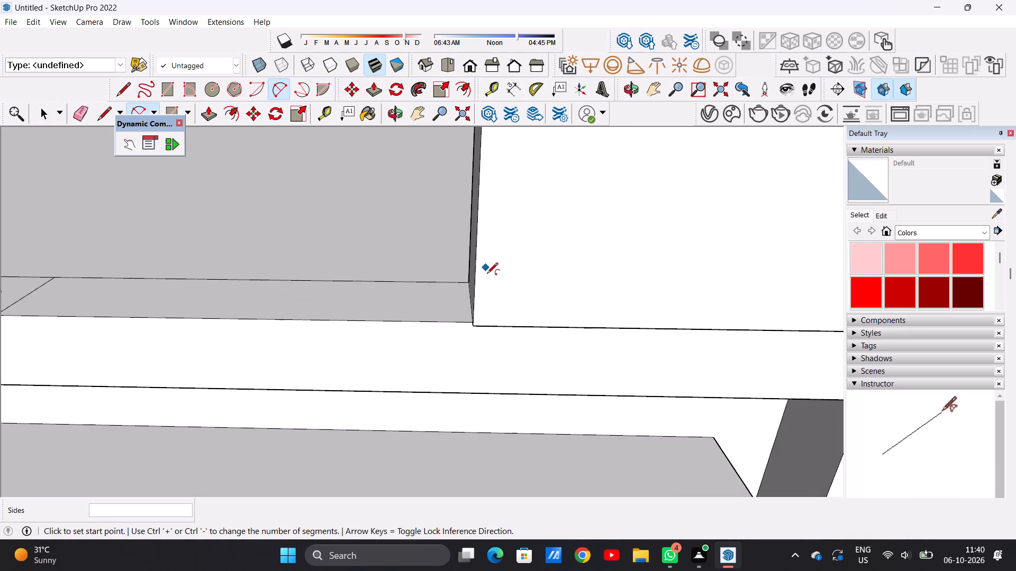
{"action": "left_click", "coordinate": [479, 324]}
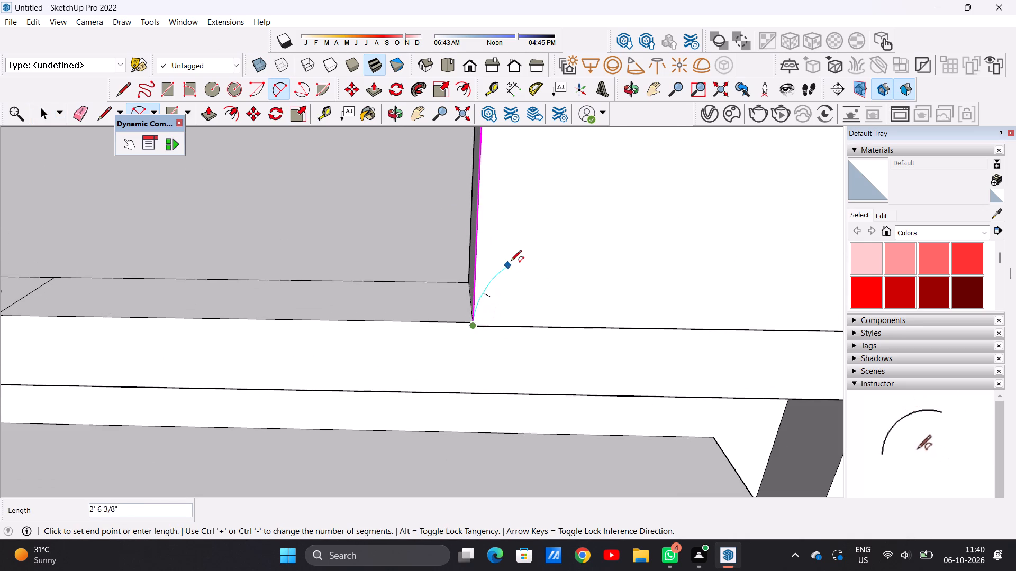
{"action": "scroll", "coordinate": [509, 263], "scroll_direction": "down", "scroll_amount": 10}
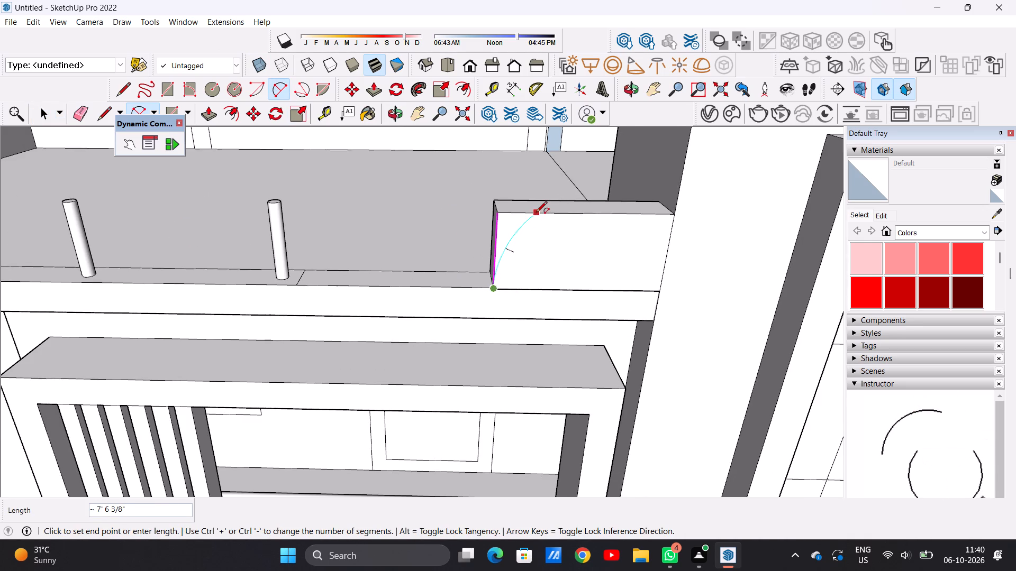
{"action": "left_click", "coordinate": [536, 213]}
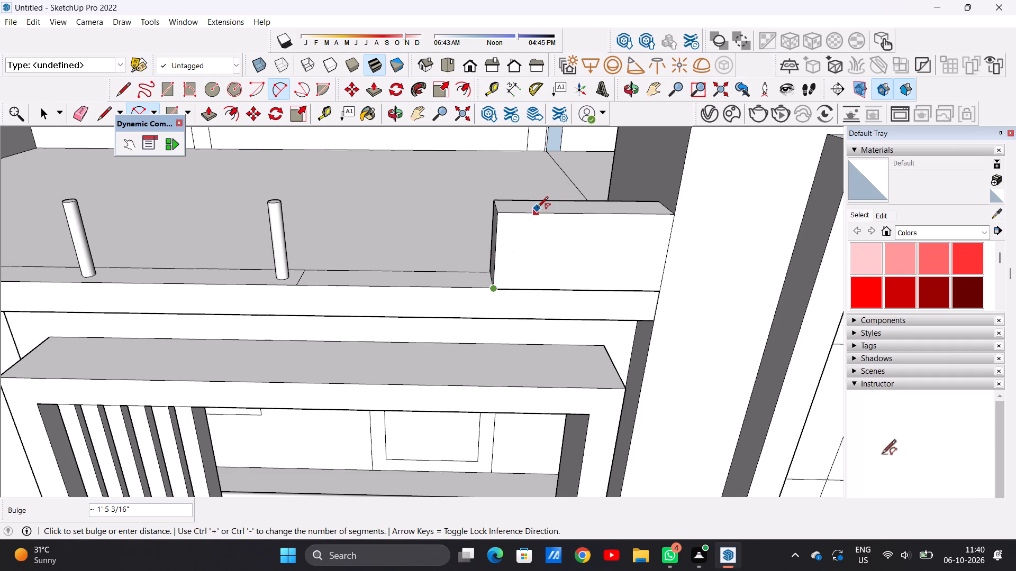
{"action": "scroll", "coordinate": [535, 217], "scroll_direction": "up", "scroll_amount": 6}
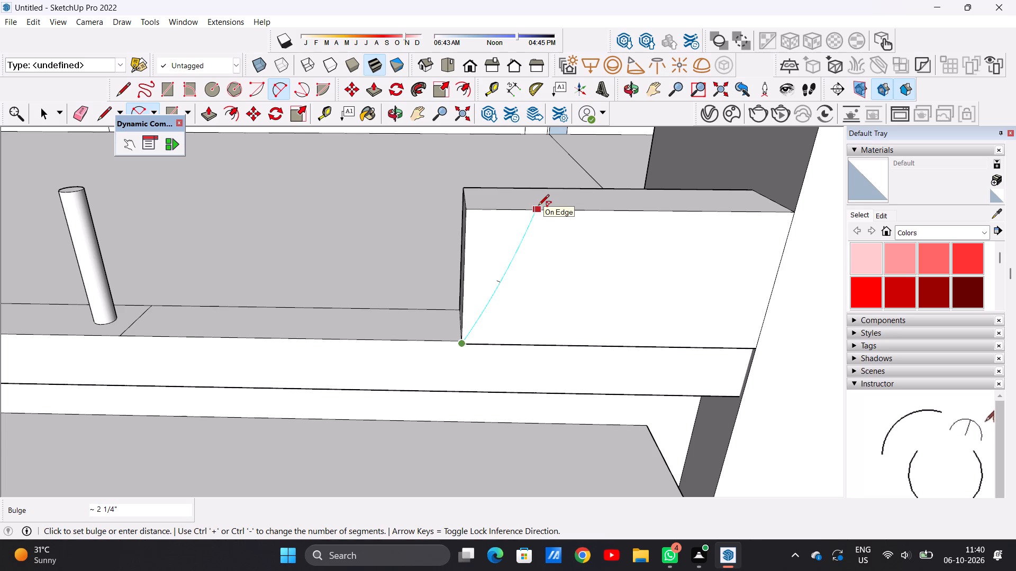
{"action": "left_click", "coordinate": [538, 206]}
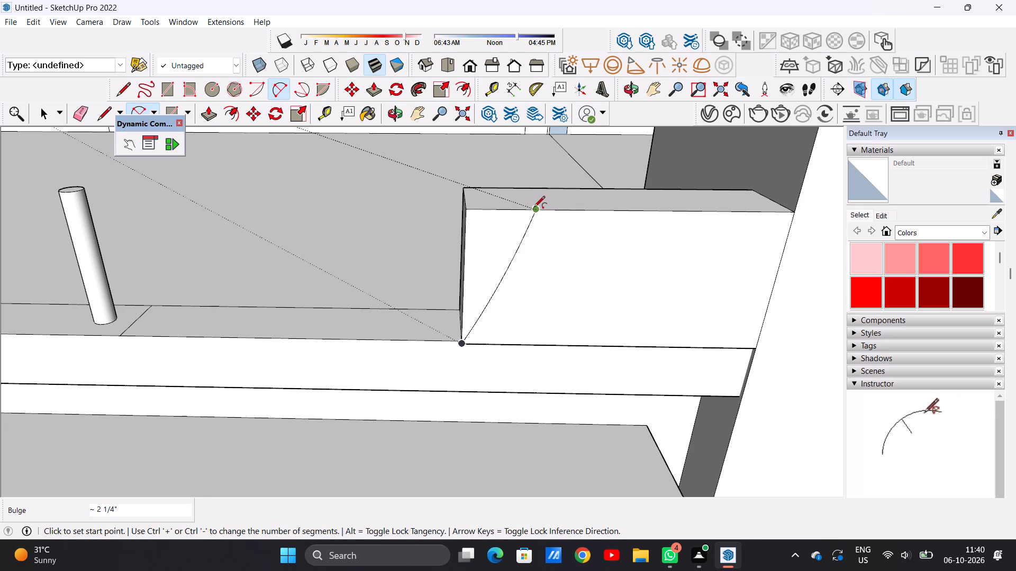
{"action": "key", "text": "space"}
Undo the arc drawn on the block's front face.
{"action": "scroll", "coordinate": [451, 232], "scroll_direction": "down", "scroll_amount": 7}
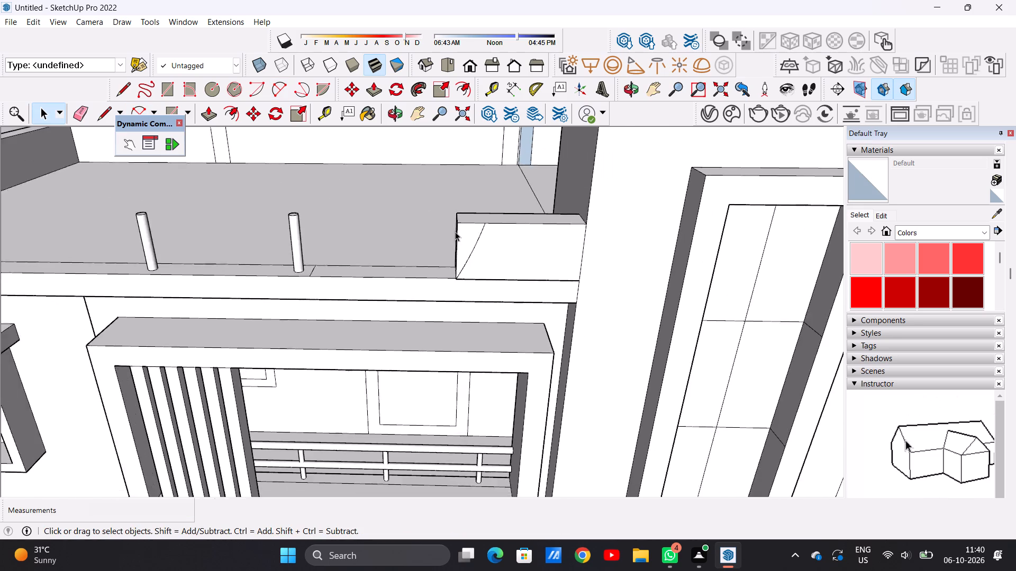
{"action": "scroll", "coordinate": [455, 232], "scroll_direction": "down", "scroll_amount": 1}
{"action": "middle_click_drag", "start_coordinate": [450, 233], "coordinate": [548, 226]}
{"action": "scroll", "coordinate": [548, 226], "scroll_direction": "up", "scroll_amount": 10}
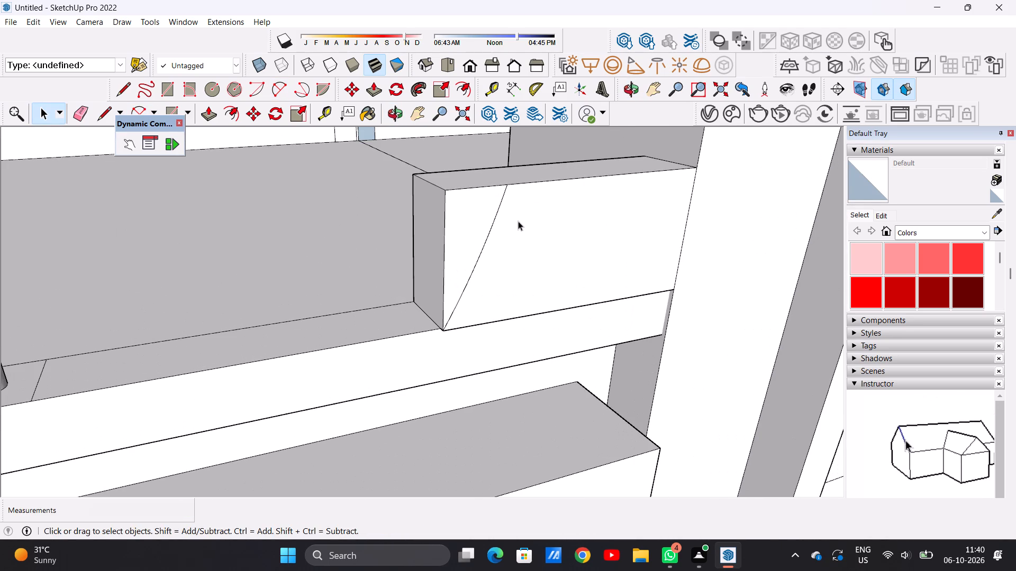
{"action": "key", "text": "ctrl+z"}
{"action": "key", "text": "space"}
Examine the block's free end and its alignment with the railing posts and tower from several angles.
{"action": "scroll", "coordinate": [518, 221], "scroll_direction": "down", "scroll_amount": 10}
{"action": "middle_click_drag", "start_coordinate": [527, 247], "coordinate": [412, 247]}
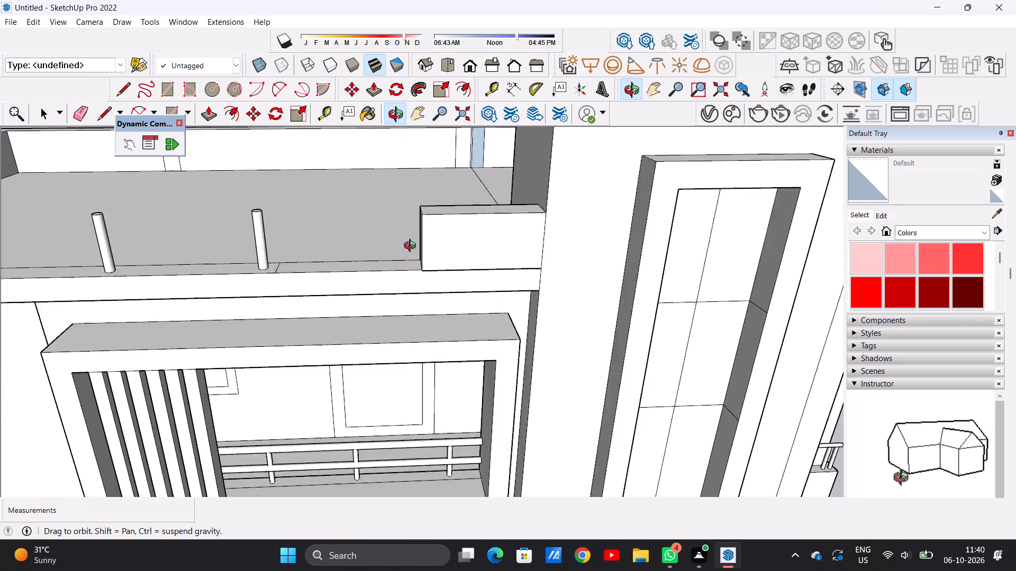
{"action": "middle_click_drag", "start_coordinate": [412, 247], "coordinate": [432, 218]}
{"action": "scroll", "coordinate": [432, 236], "scroll_direction": "down", "scroll_amount": 5}
{"action": "scroll", "coordinate": [400, 214], "scroll_direction": "up", "scroll_amount": 6}
{"action": "middle_click_drag", "start_coordinate": [396, 219], "coordinate": [501, 226]}
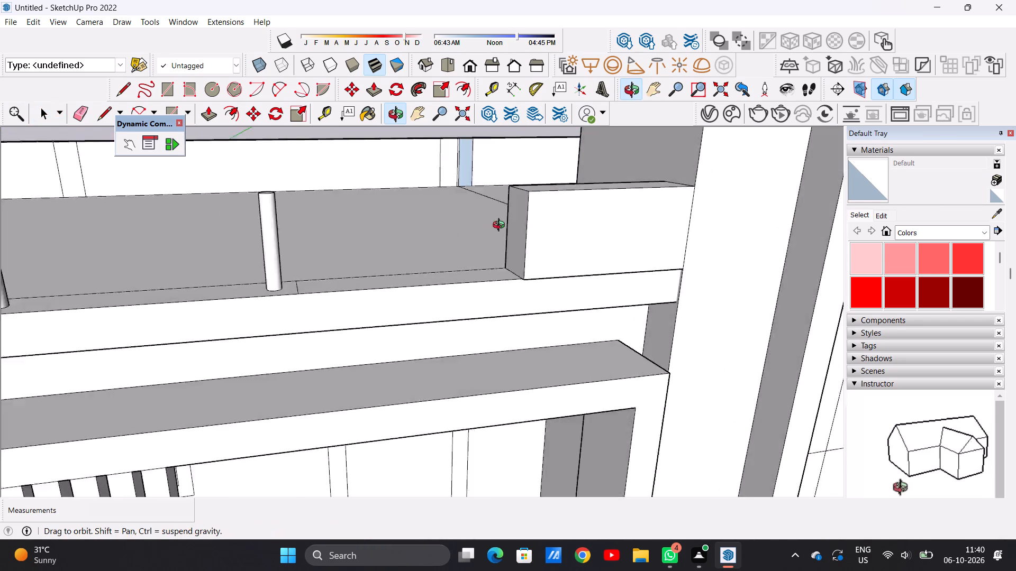
{"action": "middle_click_drag", "start_coordinate": [501, 226], "coordinate": [512, 225]}
{"action": "scroll", "coordinate": [552, 226], "scroll_direction": "down", "scroll_amount": 3}
{"action": "middle_click_drag", "start_coordinate": [593, 211], "coordinate": [532, 208]}
{"action": "scroll", "coordinate": [532, 208], "scroll_direction": "up", "scroll_amount": 1}
{"action": "scroll", "coordinate": [536, 224], "scroll_direction": "down", "scroll_amount": 6}
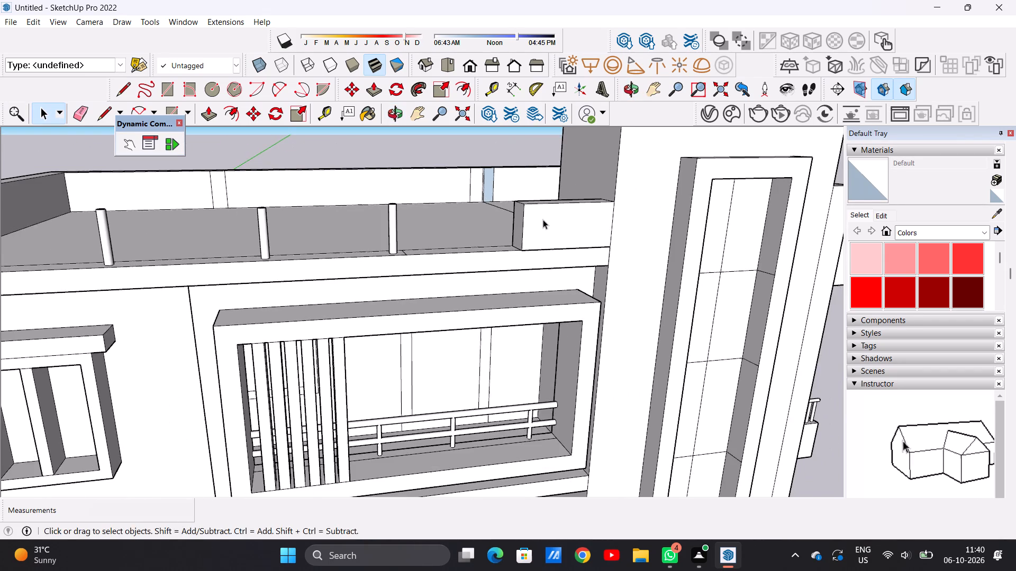
{"action": "middle_click_drag", "start_coordinate": [546, 217], "coordinate": [518, 215]}
{"action": "scroll", "coordinate": [515, 218], "scroll_direction": "up", "scroll_amount": 5}
{"action": "scroll", "coordinate": [498, 218], "scroll_direction": "down", "scroll_amount": 8}
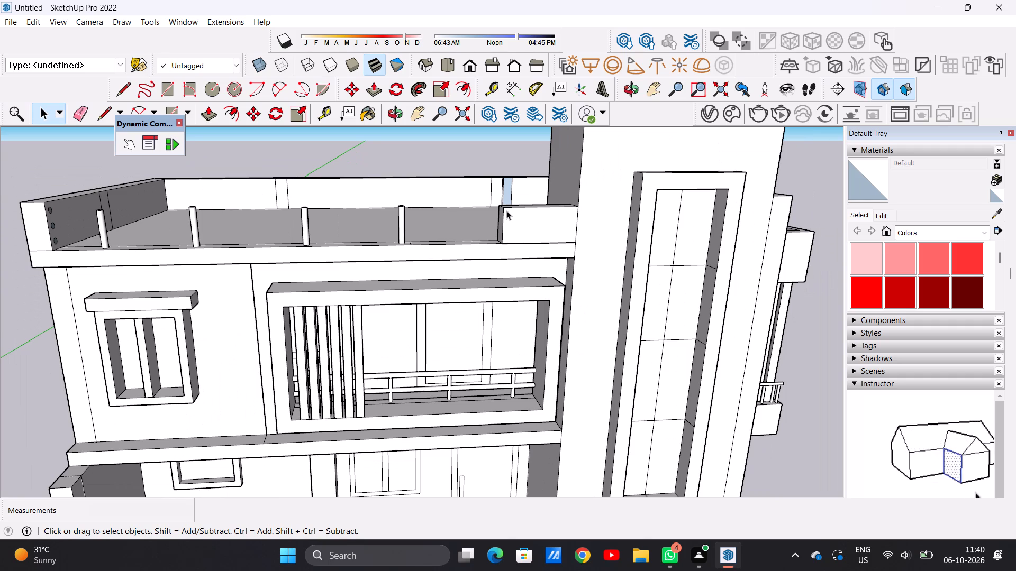
{"action": "scroll", "coordinate": [512, 199], "scroll_direction": "down", "scroll_amount": 4}
{"action": "middle_click_drag", "start_coordinate": [498, 227], "coordinate": [502, 227]}
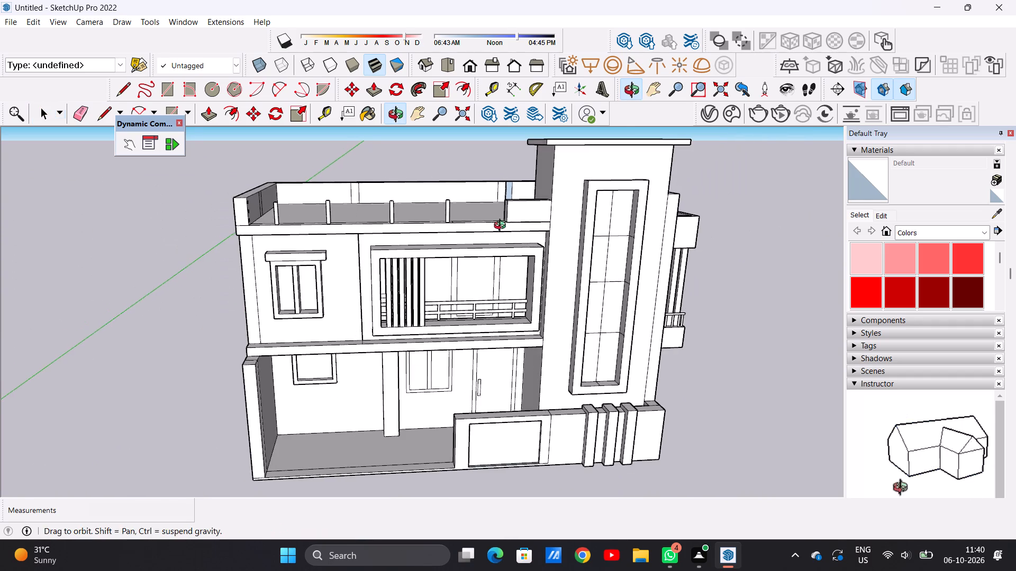
{"action": "middle_click_drag", "start_coordinate": [502, 227], "coordinate": [636, 247]}
{"action": "scroll", "coordinate": [510, 203], "scroll_direction": "up", "scroll_amount": 7}
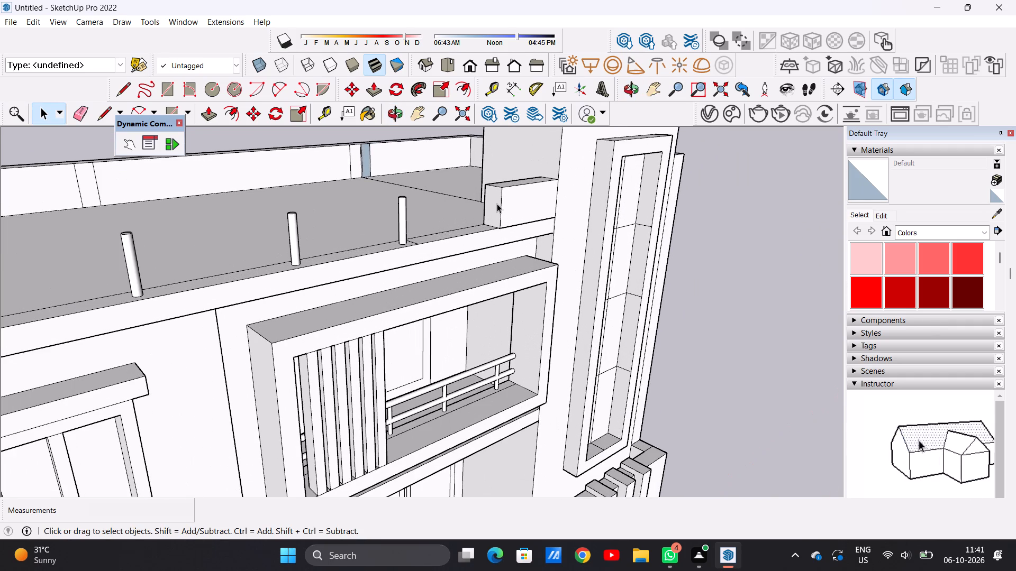
{"action": "middle_click_drag", "start_coordinate": [497, 204], "coordinate": [521, 210]}
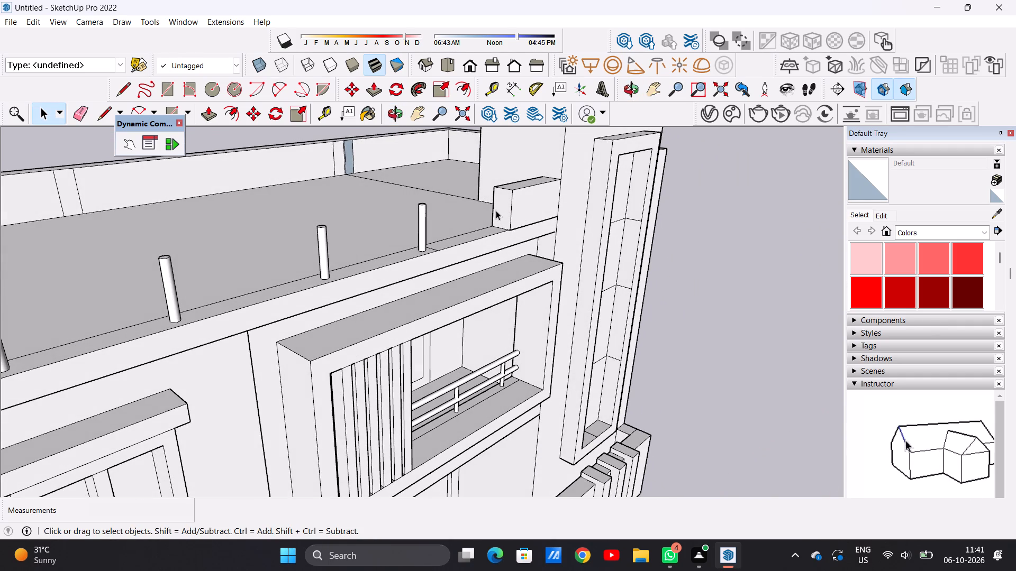
{"action": "middle_click_drag", "start_coordinate": [494, 218], "coordinate": [365, 237]}
{"action": "scroll", "coordinate": [450, 233], "scroll_direction": "down", "scroll_amount": 7}
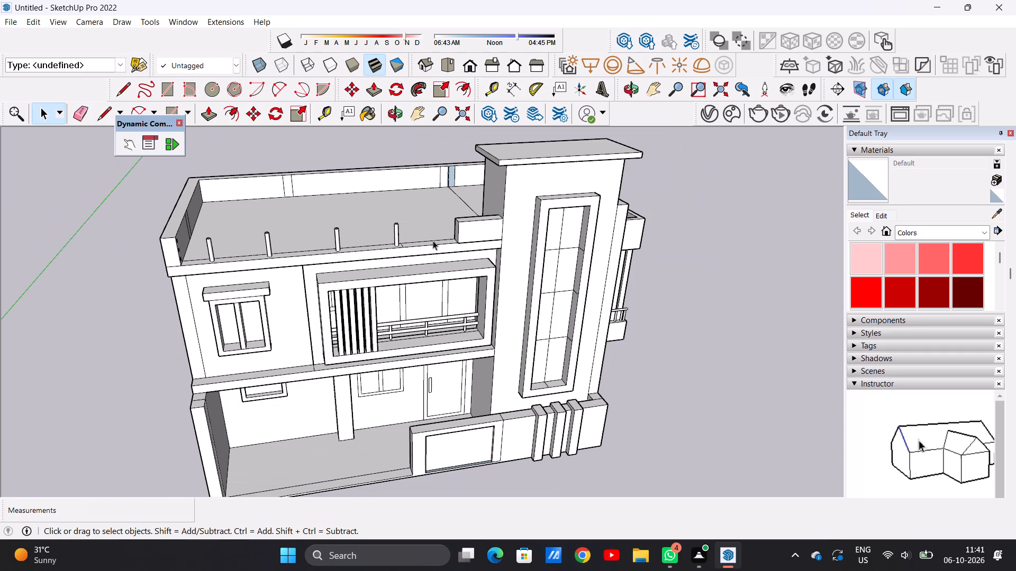
{"action": "middle_click_drag", "start_coordinate": [431, 242], "coordinate": [529, 275]}
{"action": "scroll", "coordinate": [457, 227], "scroll_direction": "up", "scroll_amount": 6}
{"action": "middle_click_drag", "start_coordinate": [455, 227], "coordinate": [464, 220]}
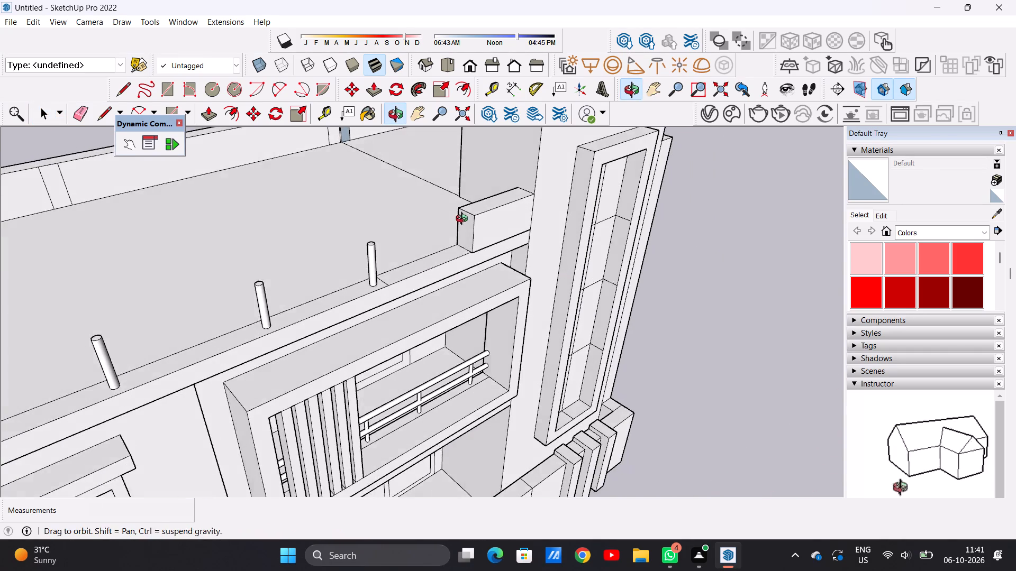
{"action": "middle_click_drag", "start_coordinate": [464, 220], "coordinate": [483, 209]}
{"action": "scroll", "coordinate": [476, 210], "scroll_direction": "up", "scroll_amount": 6}
{"action": "middle_click_drag", "start_coordinate": [455, 222], "coordinate": [513, 208]}
{"action": "scroll", "coordinate": [511, 195], "scroll_direction": "up", "scroll_amount": 2}
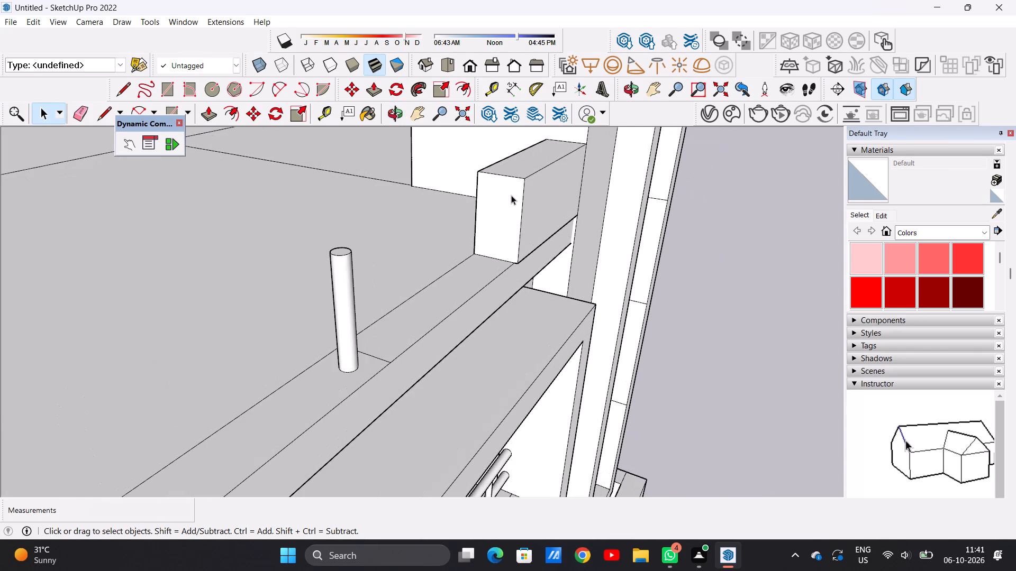
{"action": "scroll", "coordinate": [509, 258], "scroll_direction": "down", "scroll_amount": 6}
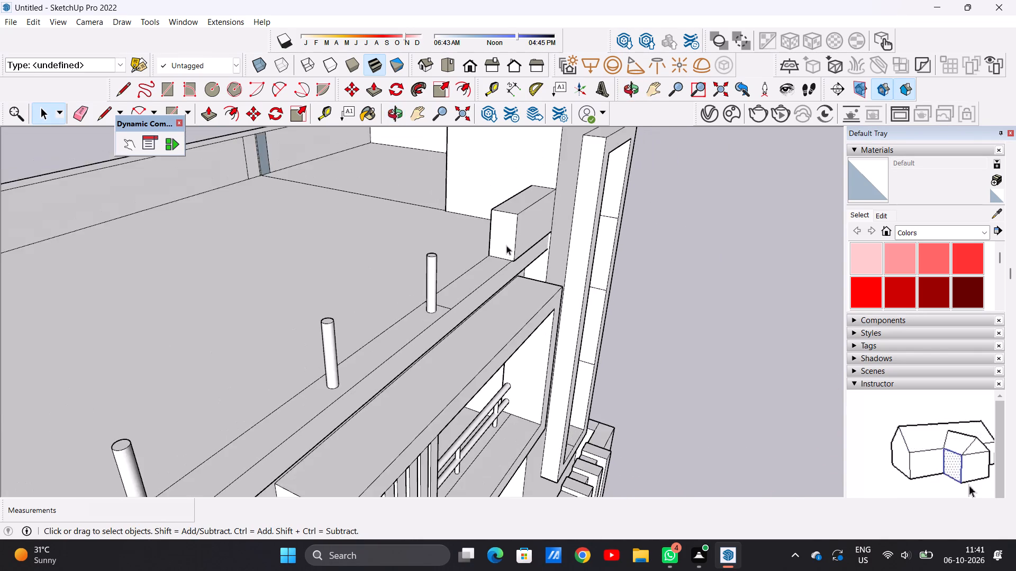
Examine the small circles on the inner face of the terrace's side parapet, opposite the tower.
{"action": "scroll", "coordinate": [506, 245], "scroll_direction": "down", "scroll_amount": 10}
{"action": "middle_click_drag", "start_coordinate": [424, 279], "coordinate": [107, 291]}
{"action": "scroll", "coordinate": [178, 216], "scroll_direction": "up", "scroll_amount": 4}
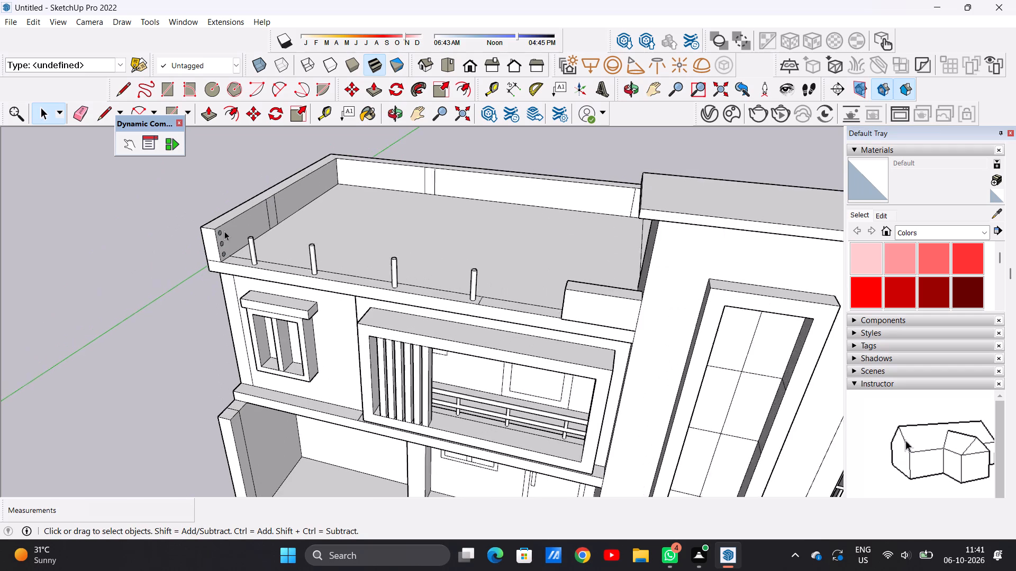
{"action": "scroll", "coordinate": [224, 231], "scroll_direction": "up", "scroll_amount": 3}
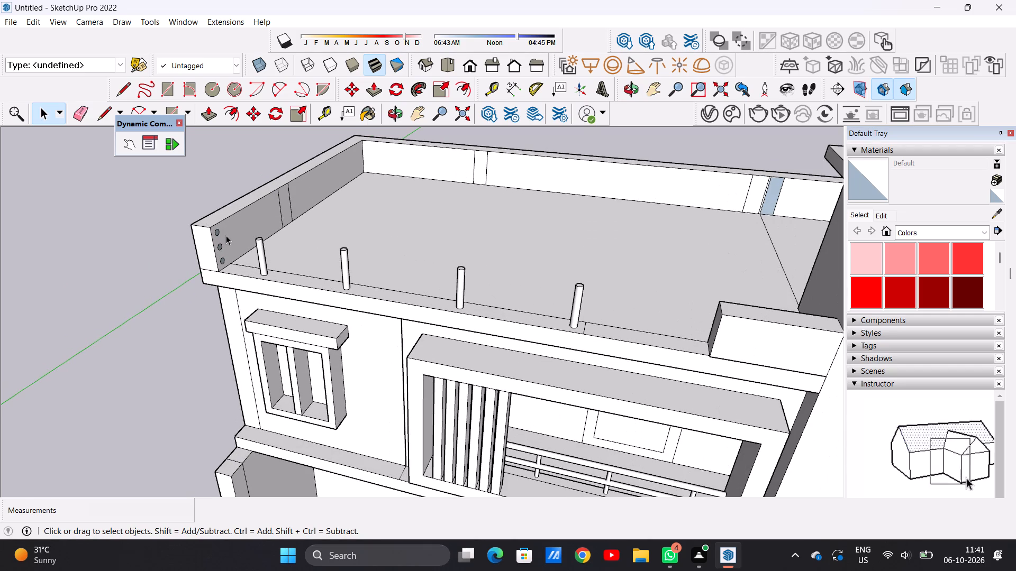
{"action": "scroll", "coordinate": [246, 271], "scroll_direction": "down", "scroll_amount": 4}
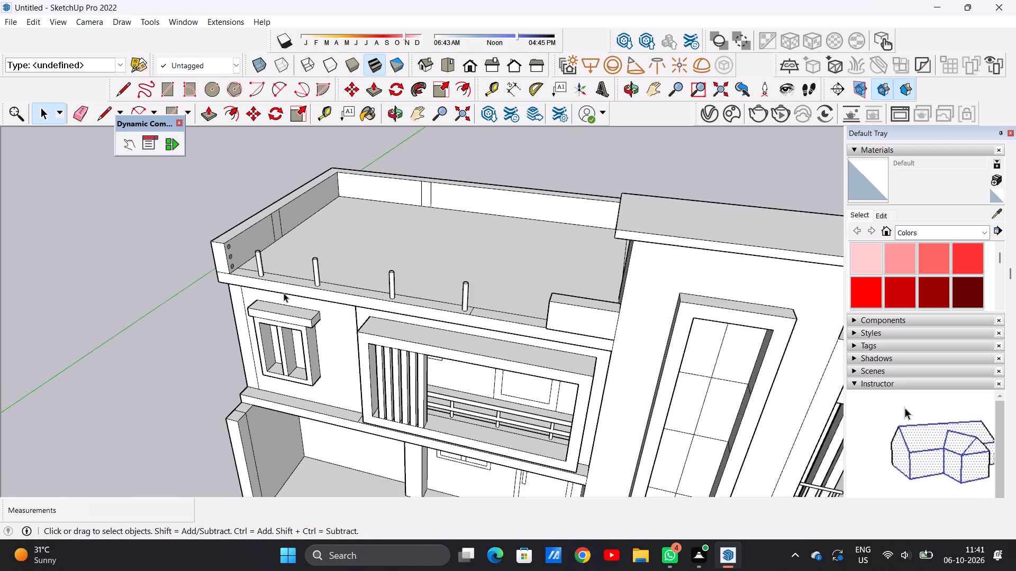
Copy the top circle of the railing post nearest the block about 17' 1/2" onto the front ledge beside the block's free end.
{"action": "scroll", "coordinate": [284, 293], "scroll_direction": "down", "scroll_amount": 2}
{"action": "middle_click_drag", "start_coordinate": [300, 304], "coordinate": [378, 384]}
{"action": "scroll", "coordinate": [493, 317], "scroll_direction": "up", "scroll_amount": 5}
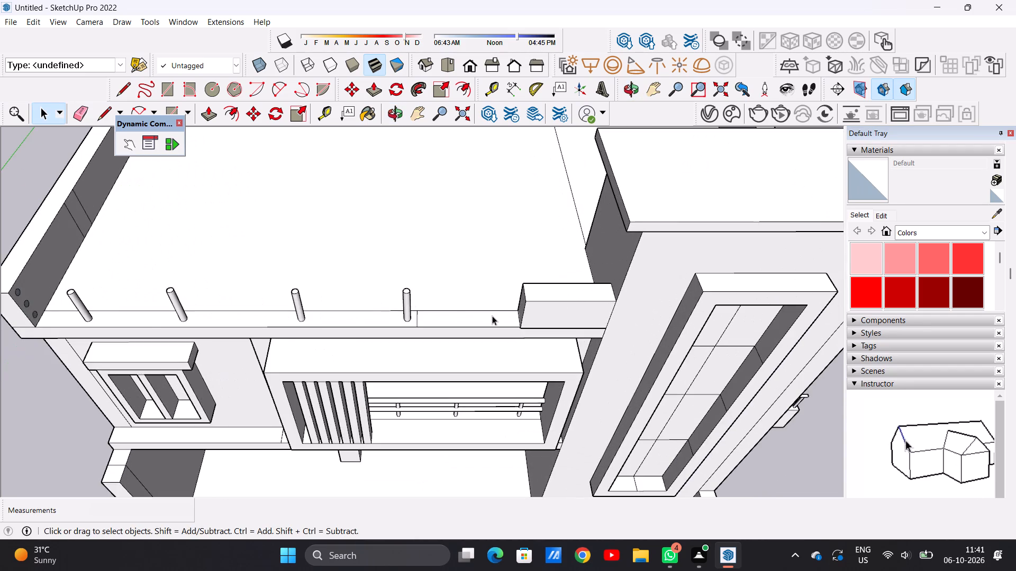
{"action": "scroll", "coordinate": [411, 290], "scroll_direction": "up", "scroll_amount": 9}
{"action": "left_click", "coordinate": [401, 290]}
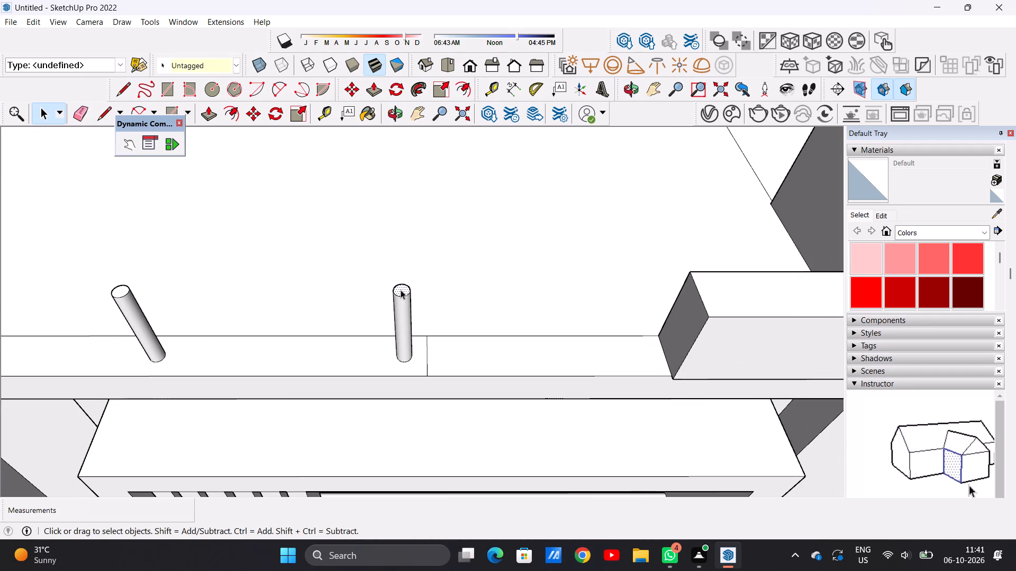
{"action": "left_click", "coordinate": [401, 290]}
{"action": "left_click", "coordinate": [401, 290]}
{"action": "scroll", "coordinate": [401, 290], "scroll_direction": "up", "scroll_amount": 6}
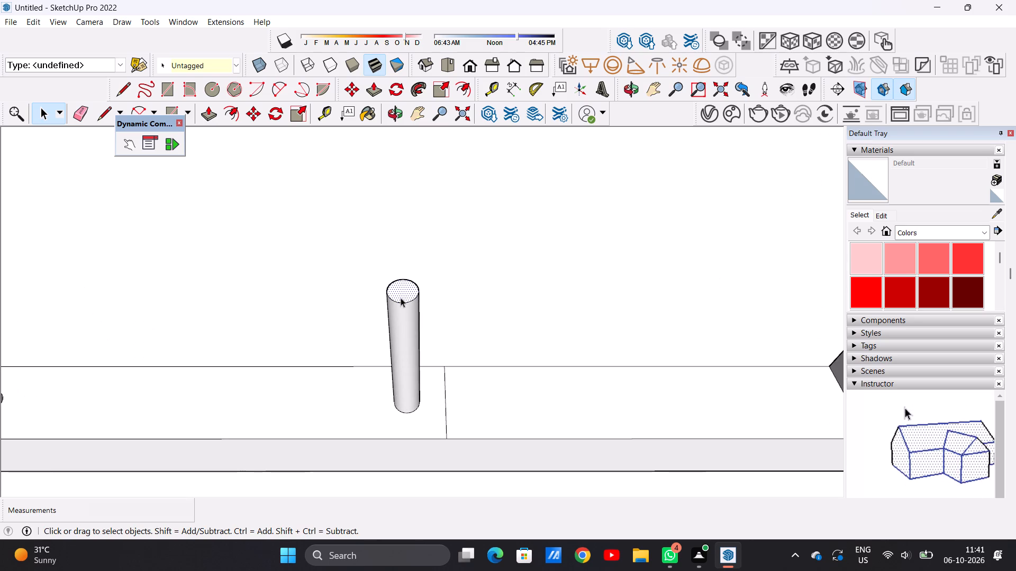
{"action": "left_click", "coordinate": [401, 298]}
{"action": "left_click", "coordinate": [401, 298]}
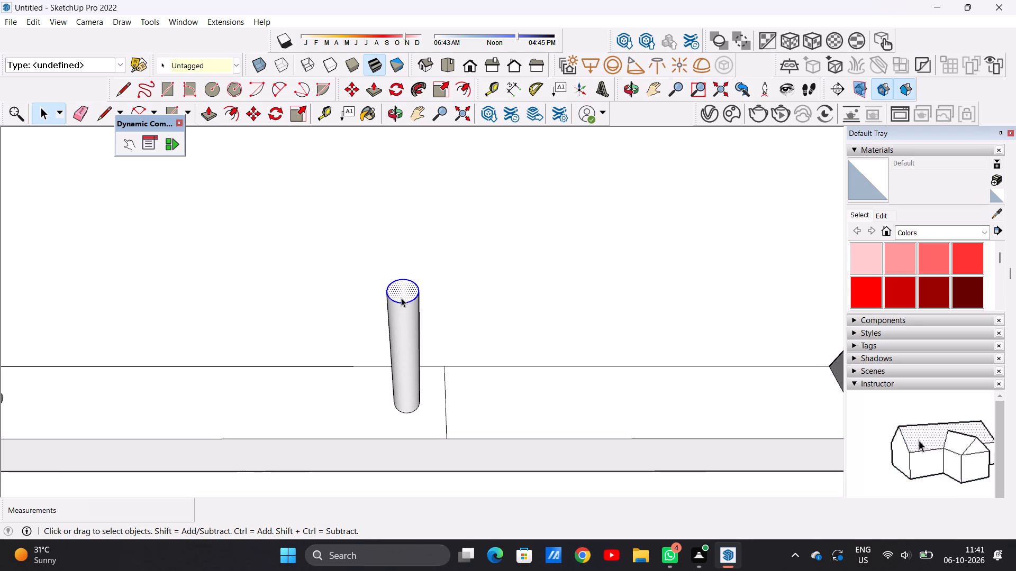
{"action": "key", "text": "m"}
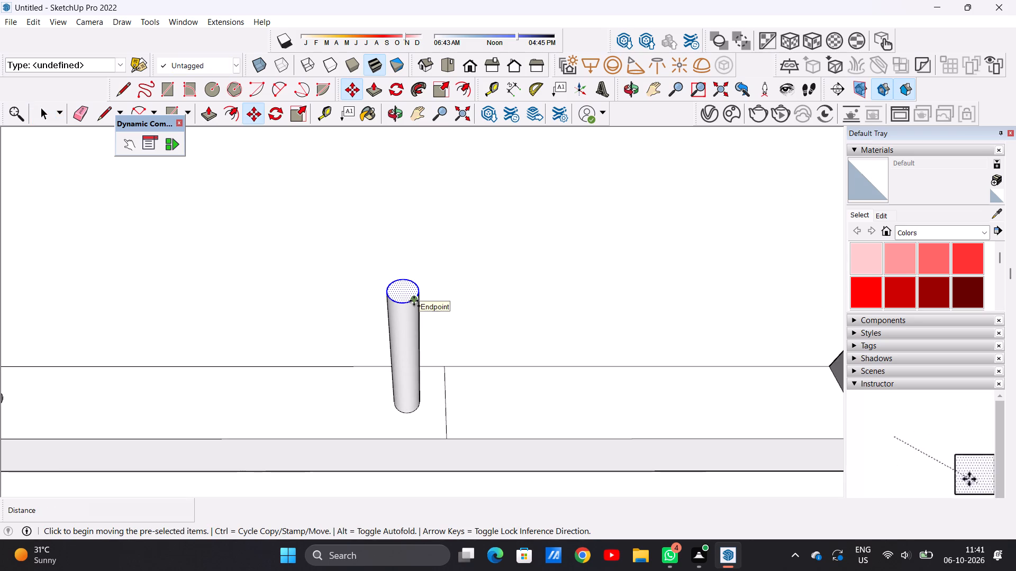
{"action": "left_click", "coordinate": [414, 301]}
{"action": "scroll", "coordinate": [483, 337], "scroll_direction": "down", "scroll_amount": 10}
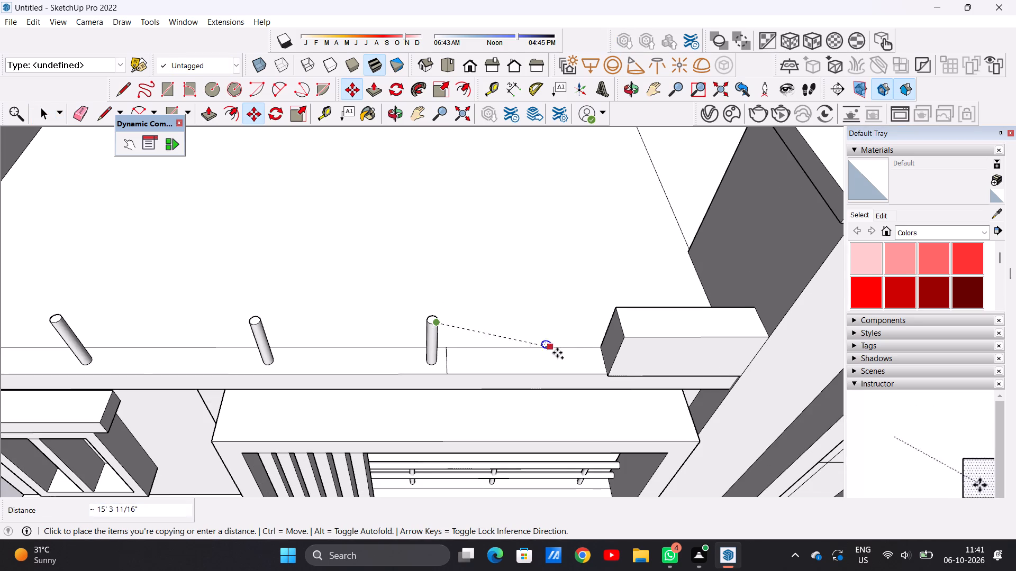
{"action": "scroll", "coordinate": [578, 360], "scroll_direction": "up", "scroll_amount": 11}
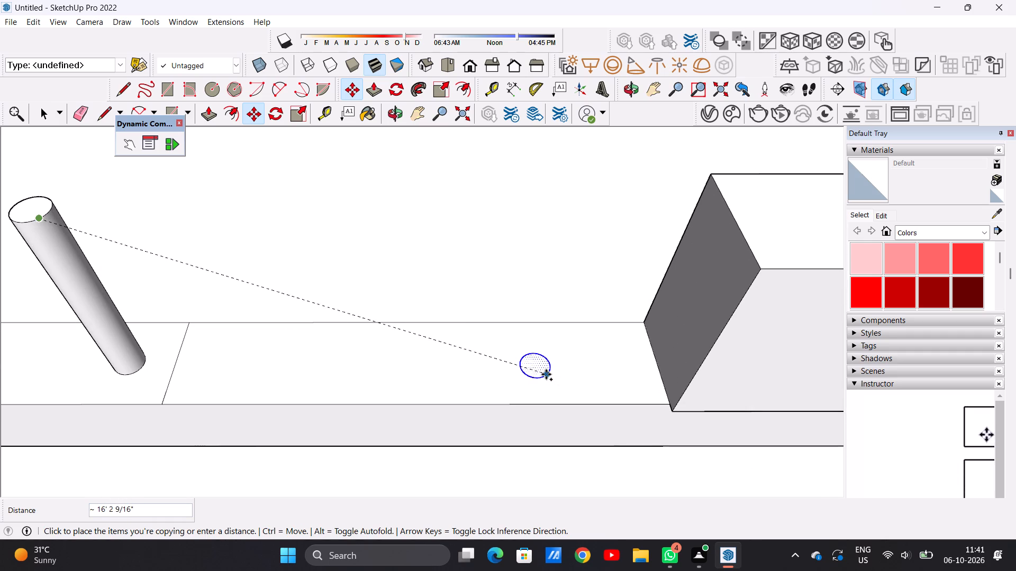
{"action": "scroll", "coordinate": [563, 367], "scroll_direction": "down", "scroll_amount": 5}
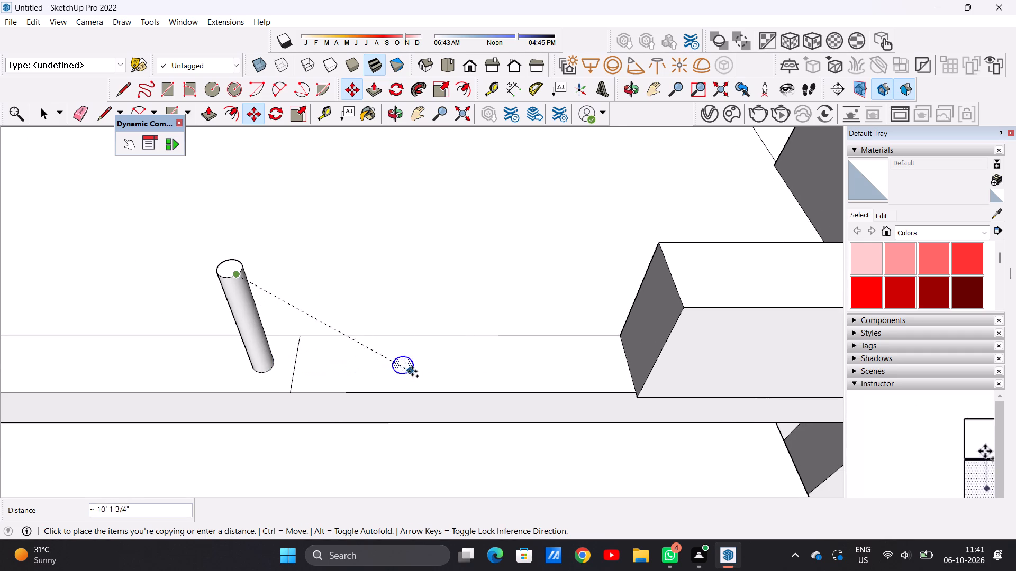
{"action": "left_click", "coordinate": [569, 368]}
{"action": "key", "text": "space"}
{"action": "scroll", "coordinate": [549, 340], "scroll_direction": "down", "scroll_amount": 4}
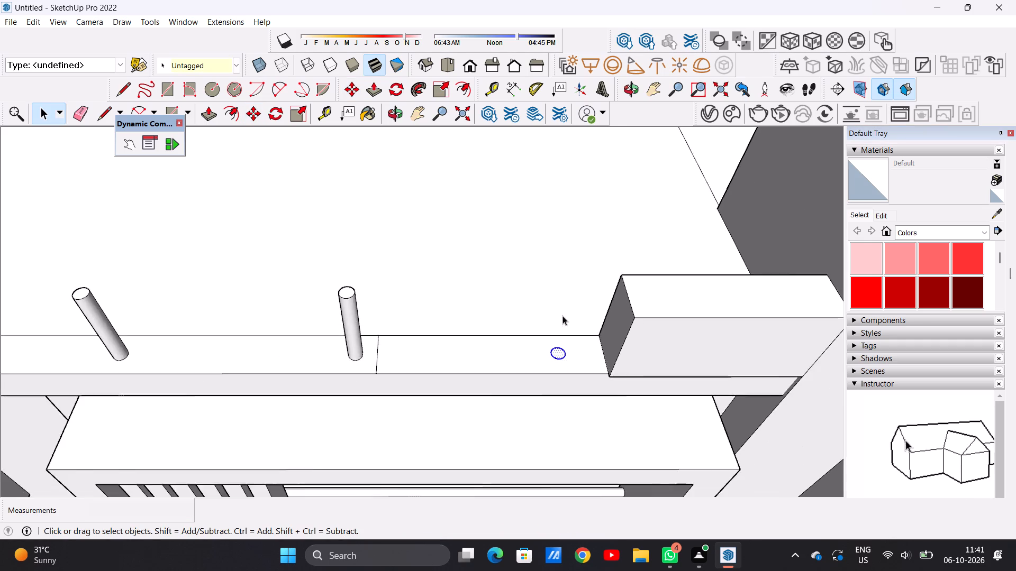
{"action": "scroll", "coordinate": [563, 316], "scroll_direction": "down", "scroll_amount": 18}
{"action": "left_click", "coordinate": [759, 395]}
Extrude the copied circle upward about 7' 13/16", level with the top of the neighbouring railing post.
{"action": "scroll", "coordinate": [524, 323], "scroll_direction": "up", "scroll_amount": 4}
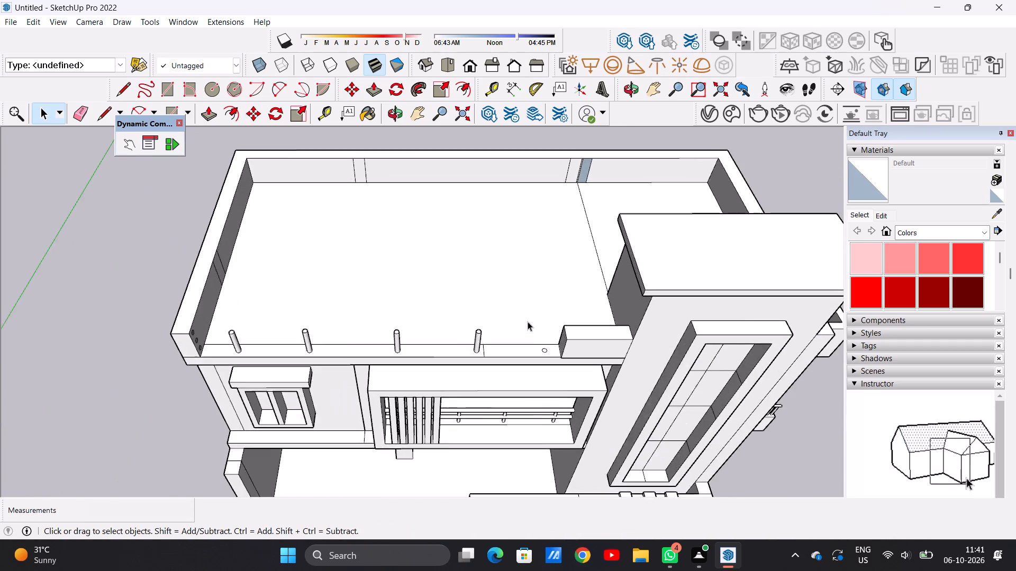
{"action": "scroll", "coordinate": [528, 321], "scroll_direction": "up", "scroll_amount": 15}
{"action": "key", "text": "p"}
{"action": "scroll", "coordinate": [555, 361], "scroll_direction": "up", "scroll_amount": 4}
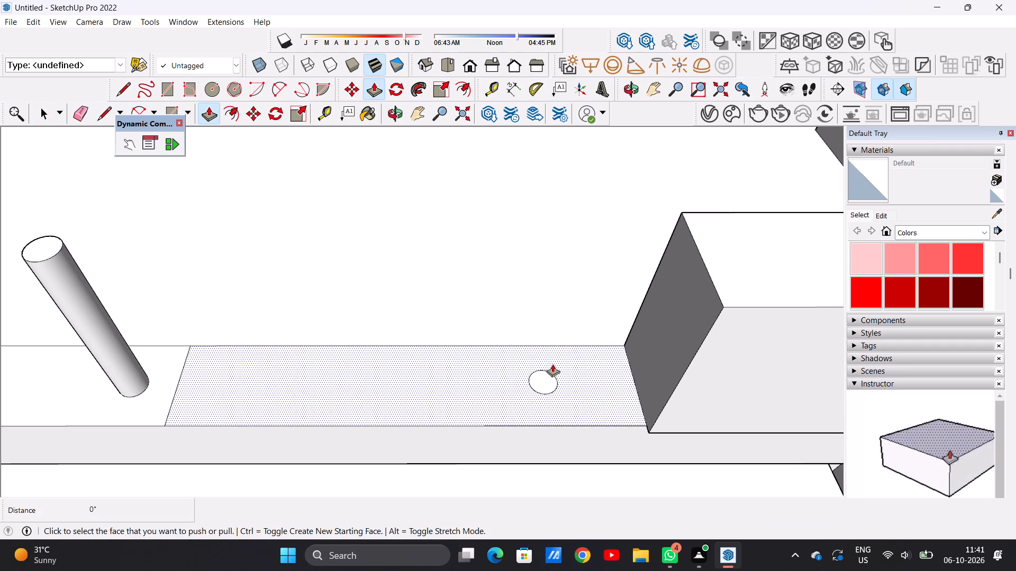
{"action": "left_click", "coordinate": [546, 375]}
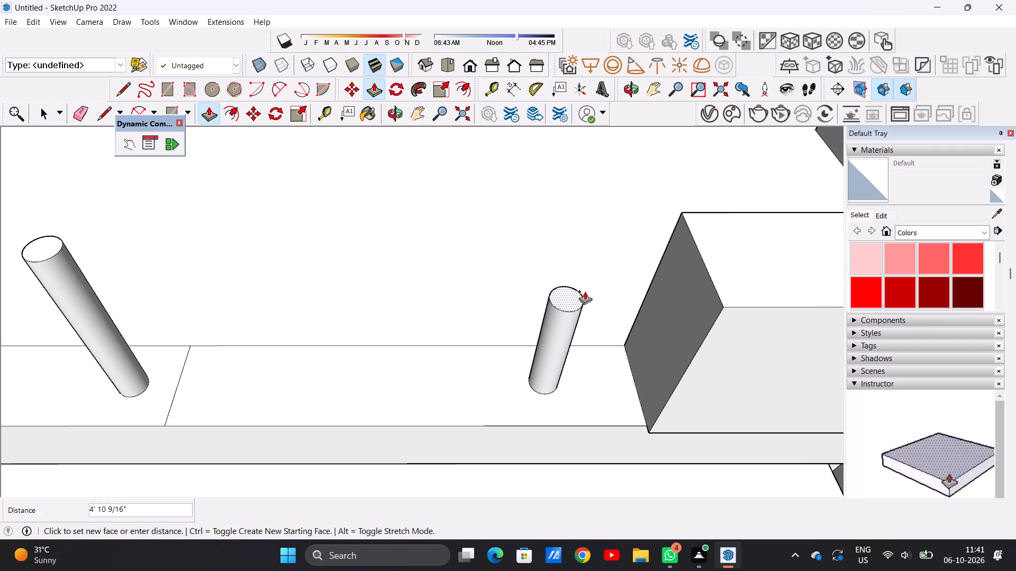
{"action": "scroll", "coordinate": [584, 292], "scroll_direction": "down", "scroll_amount": 3}
{"action": "scroll", "coordinate": [584, 292], "scroll_direction": "up", "scroll_amount": 1}
{"action": "scroll", "coordinate": [584, 292], "scroll_direction": "down", "scroll_amount": 7}
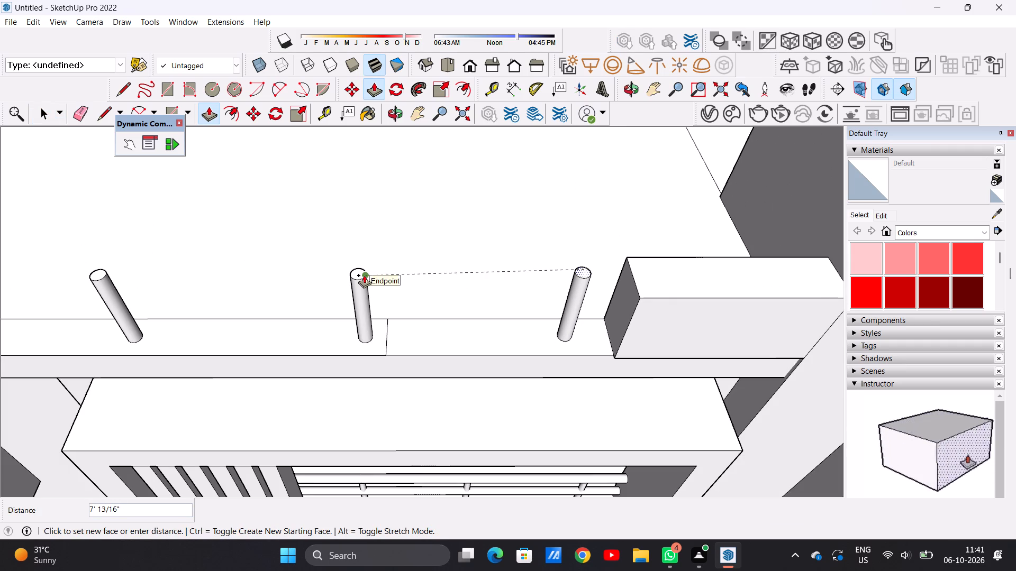
{"action": "left_click", "coordinate": [364, 275]}
{"action": "key", "text": "space"}
Erase the short line crossing the front ledge between the last two railing posts.
{"action": "key", "text": "e"}
{"action": "scroll", "coordinate": [392, 332], "scroll_direction": "up", "scroll_amount": 2}
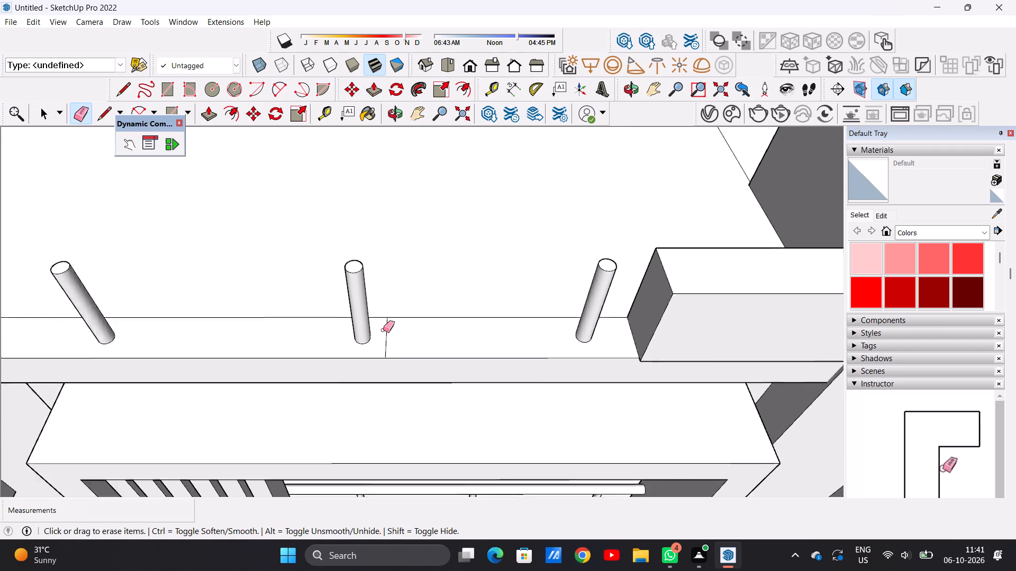
{"action": "scroll", "coordinate": [383, 330], "scroll_direction": "up", "scroll_amount": 3}
{"action": "left_click_drag", "start_coordinate": [383, 329], "coordinate": [389, 336]}
{"action": "key", "text": "space"}
Extrude the top circle on the side parapet's inner face about 81' 6 3/16" across the posts to the block, forming the handrail.
{"action": "scroll", "coordinate": [429, 385], "scroll_direction": "down", "scroll_amount": 13}
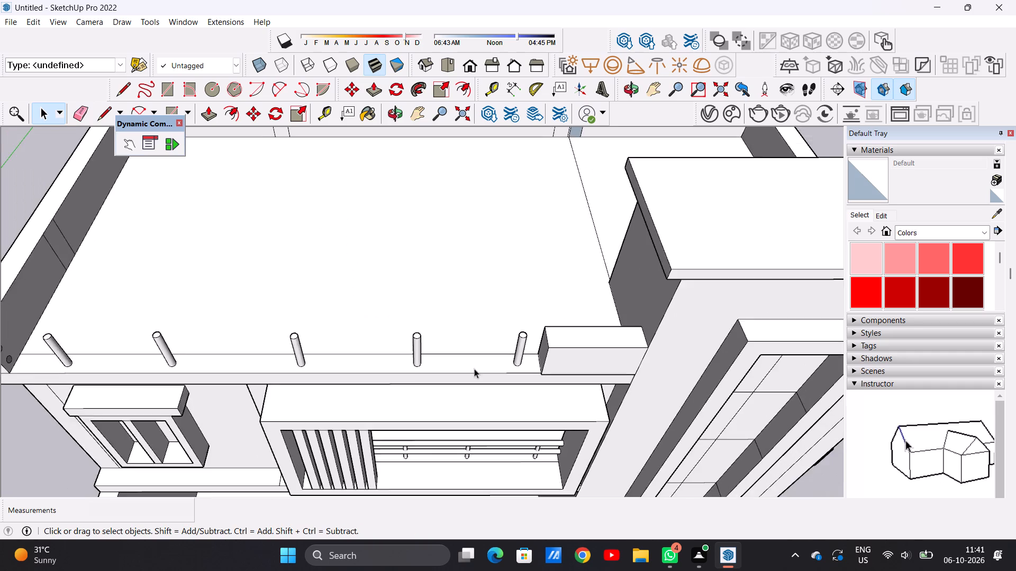
{"action": "scroll", "coordinate": [474, 369], "scroll_direction": "down", "scroll_amount": 1}
{"action": "middle_click_drag", "start_coordinate": [474, 368], "coordinate": [491, 316]}
{"action": "scroll", "coordinate": [482, 342], "scroll_direction": "down", "scroll_amount": 10}
{"action": "scroll", "coordinate": [478, 345], "scroll_direction": "up", "scroll_amount": 4}
{"action": "middle_click_drag", "start_coordinate": [476, 345], "coordinate": [462, 315]}
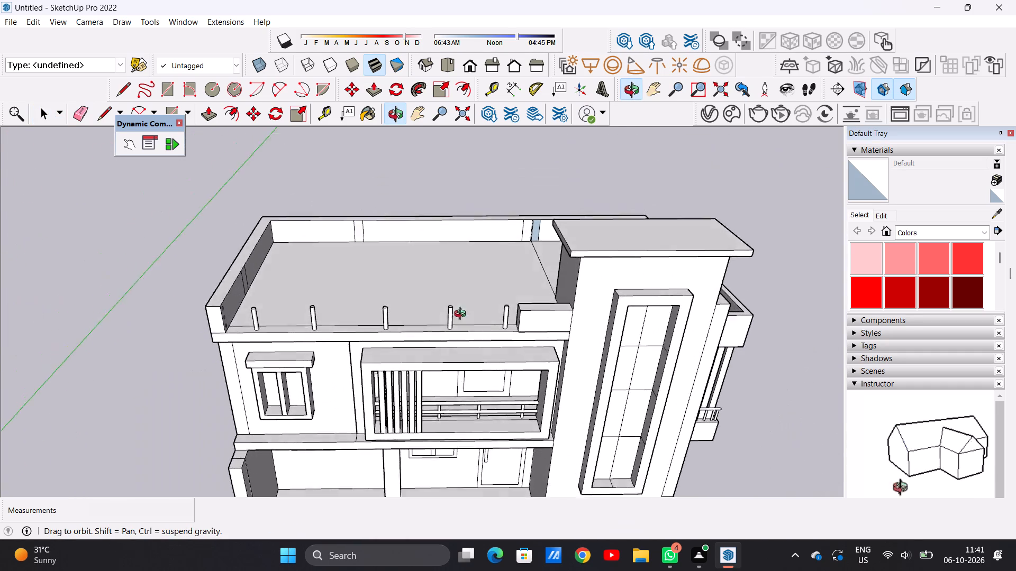
{"action": "middle_click_drag", "start_coordinate": [462, 315], "coordinate": [453, 277]}
{"action": "middle_click_drag", "start_coordinate": [307, 286], "coordinate": [225, 293]}
{"action": "scroll", "coordinate": [235, 262], "scroll_direction": "up", "scroll_amount": 11}
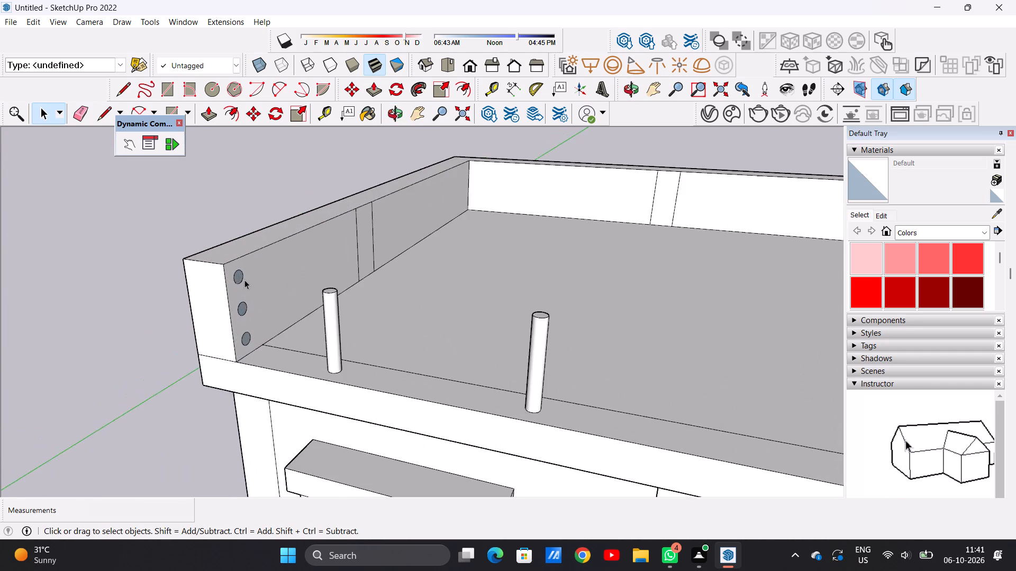
{"action": "scroll", "coordinate": [244, 280], "scroll_direction": "up", "scroll_amount": 14}
{"action": "key", "text": "p"}
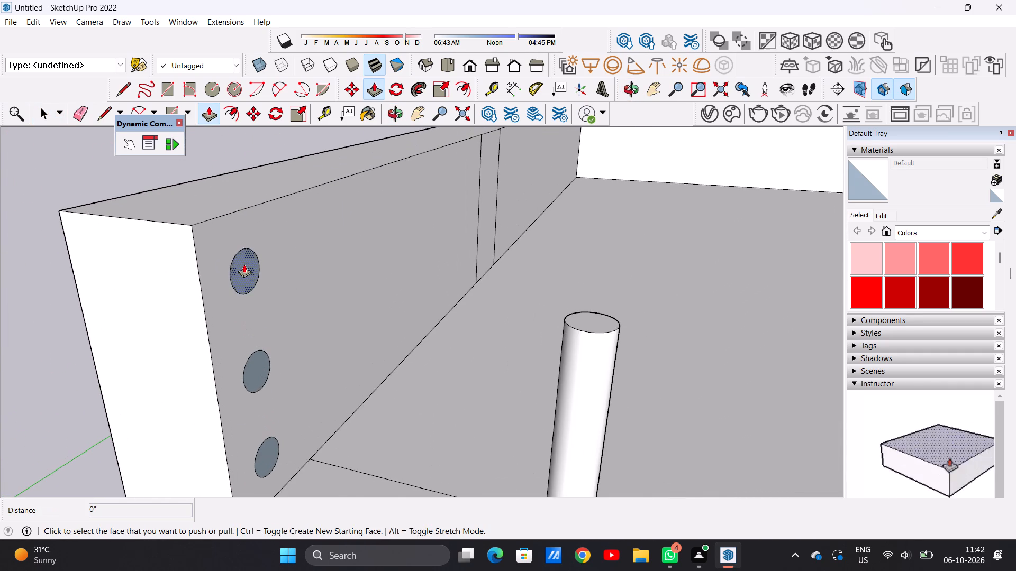
{"action": "scroll", "coordinate": [244, 264], "scroll_direction": "up", "scroll_amount": 4}
{"action": "left_click", "coordinate": [244, 264]}
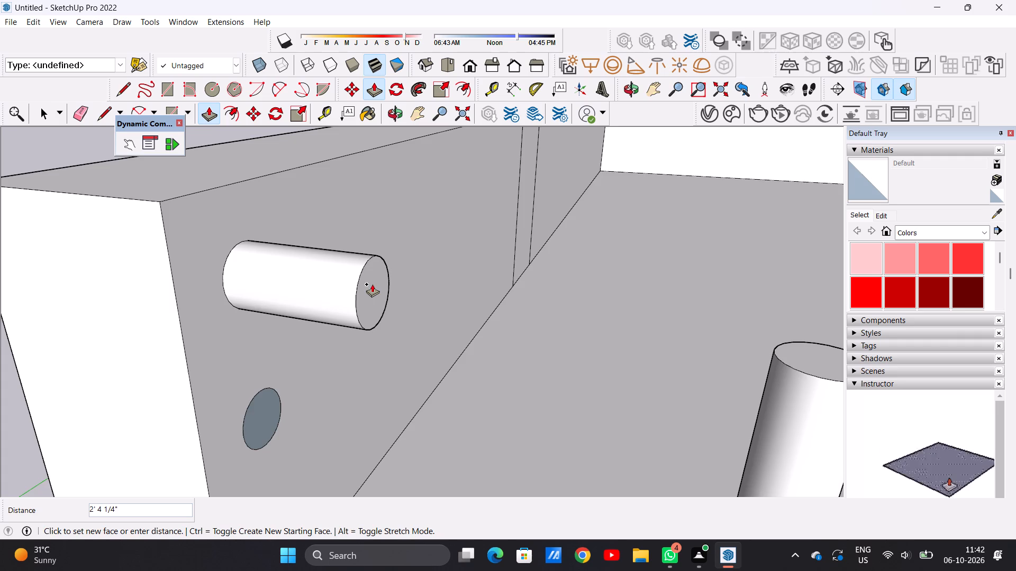
{"action": "scroll", "coordinate": [372, 284], "scroll_direction": "down", "scroll_amount": 16}
{"action": "scroll", "coordinate": [518, 327], "scroll_direction": "down", "scroll_amount": 12}
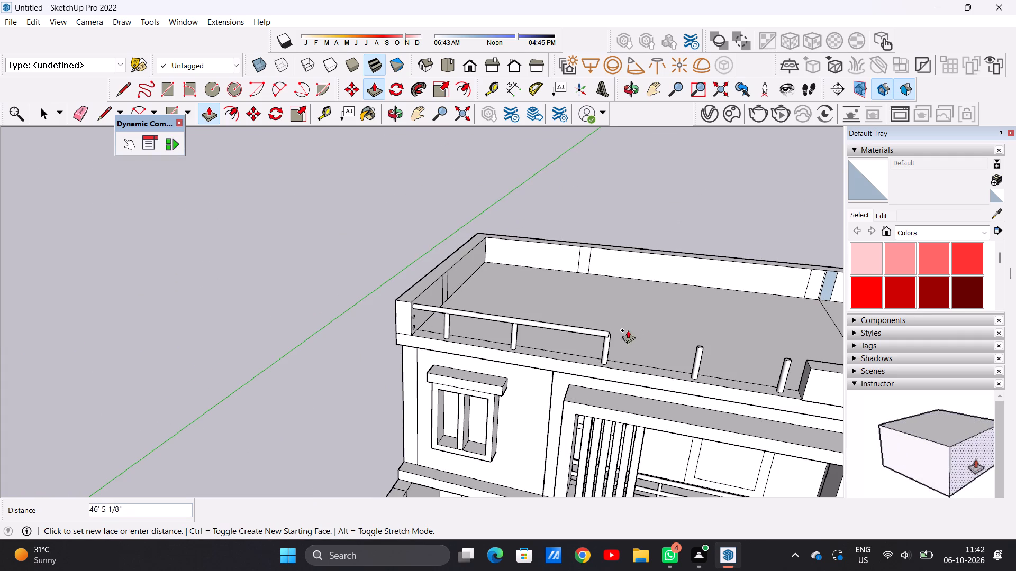
{"action": "scroll", "coordinate": [756, 343], "scroll_direction": "up", "scroll_amount": 10}
{"action": "scroll", "coordinate": [745, 353], "scroll_direction": "down", "scroll_amount": 6}
{"action": "scroll", "coordinate": [848, 397], "scroll_direction": "up", "scroll_amount": 2}
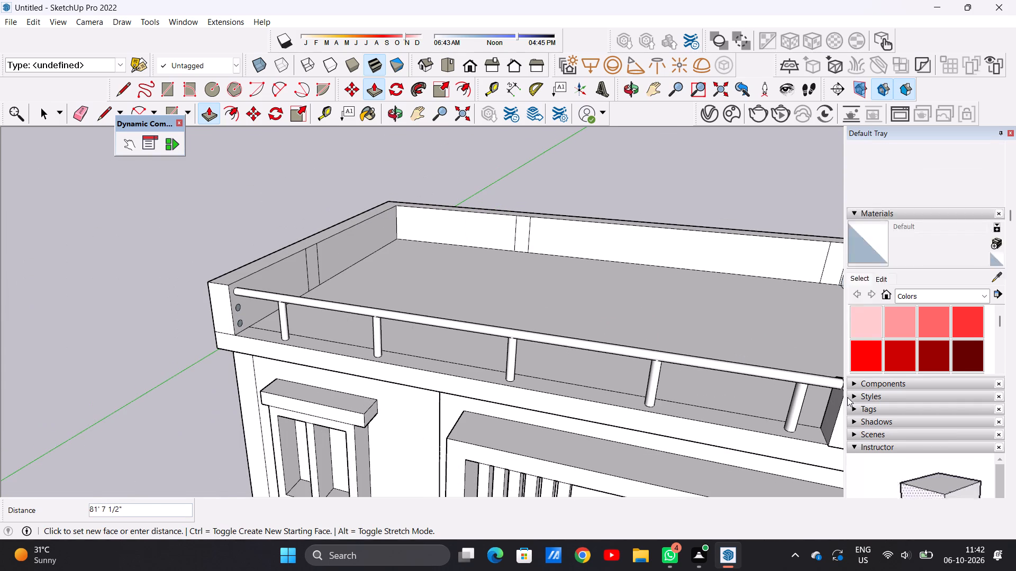
{"action": "scroll", "coordinate": [847, 397], "scroll_direction": "up", "scroll_amount": 4}
{"action": "middle_click_drag", "start_coordinate": [772, 384], "coordinate": [803, 356]}
{"action": "scroll", "coordinate": [799, 357], "scroll_direction": "down", "scroll_amount": 10}
{"action": "scroll", "coordinate": [811, 349], "scroll_direction": "up", "scroll_amount": 6}
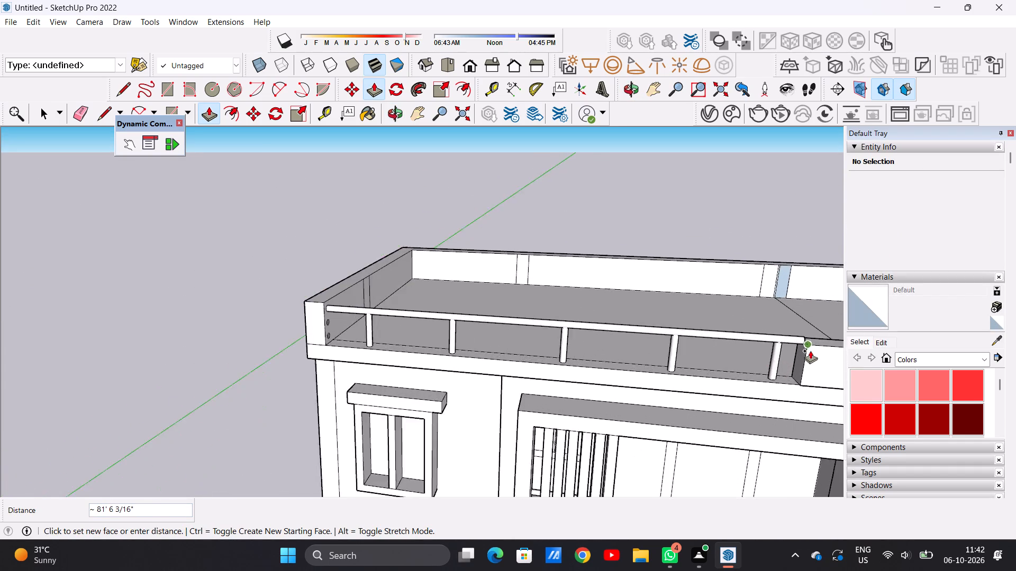
{"action": "scroll", "coordinate": [810, 351], "scroll_direction": "up", "scroll_amount": 14}
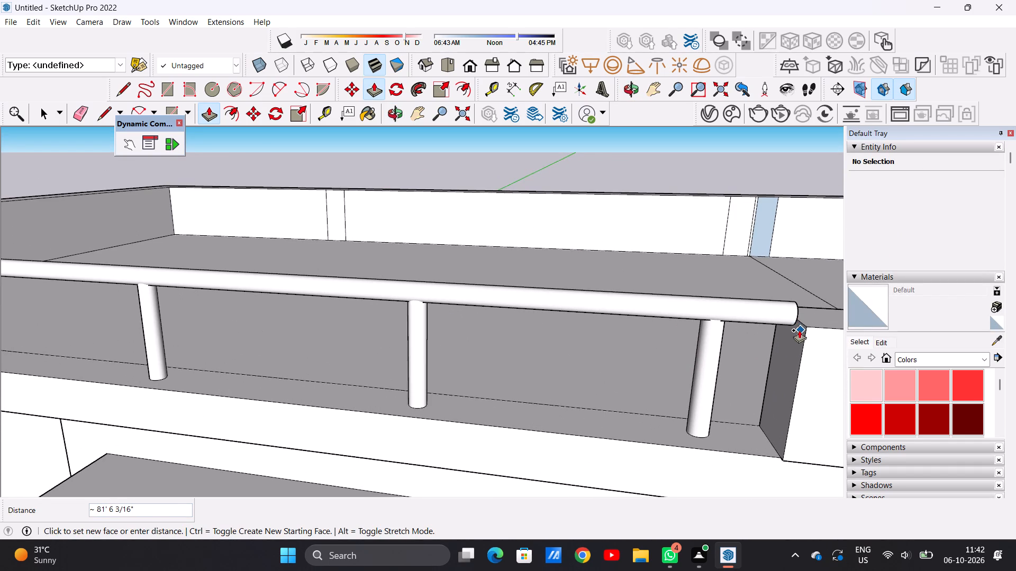
{"action": "left_click", "coordinate": [799, 329]}
{"action": "key", "text": "space"}
Raise the top face of the parapet block beside the tower by about 3 9/16".
{"action": "scroll", "coordinate": [654, 361], "scroll_direction": "down", "scroll_amount": 6}
{"action": "scroll", "coordinate": [654, 361], "scroll_direction": "up", "scroll_amount": 1}
{"action": "scroll", "coordinate": [654, 361], "scroll_direction": "down", "scroll_amount": 10}
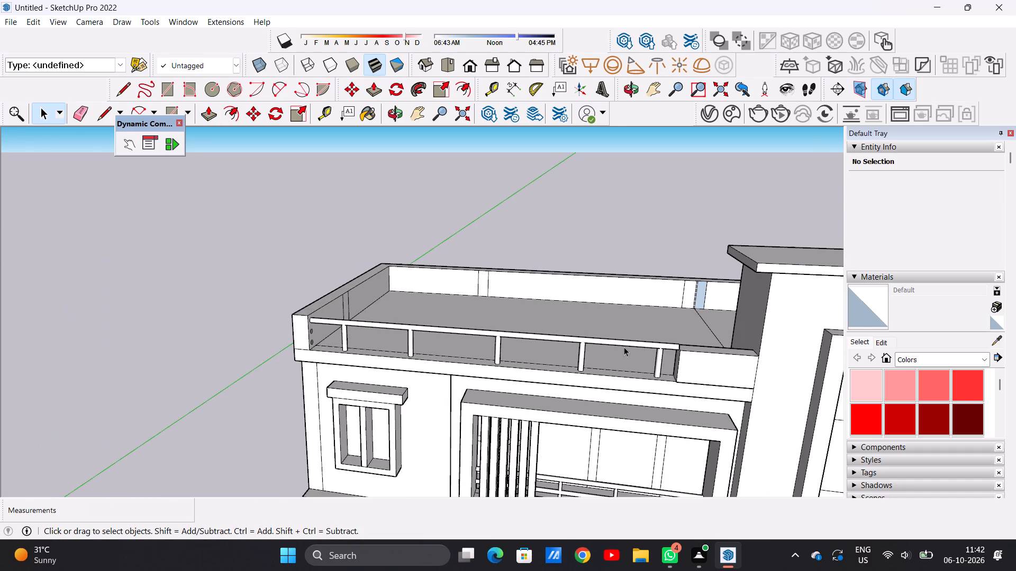
{"action": "scroll", "coordinate": [624, 347], "scroll_direction": "down", "scroll_amount": 1}
{"action": "middle_click_drag", "start_coordinate": [698, 370], "coordinate": [700, 433]}
{"action": "scroll", "coordinate": [721, 370], "scroll_direction": "up", "scroll_amount": 12}
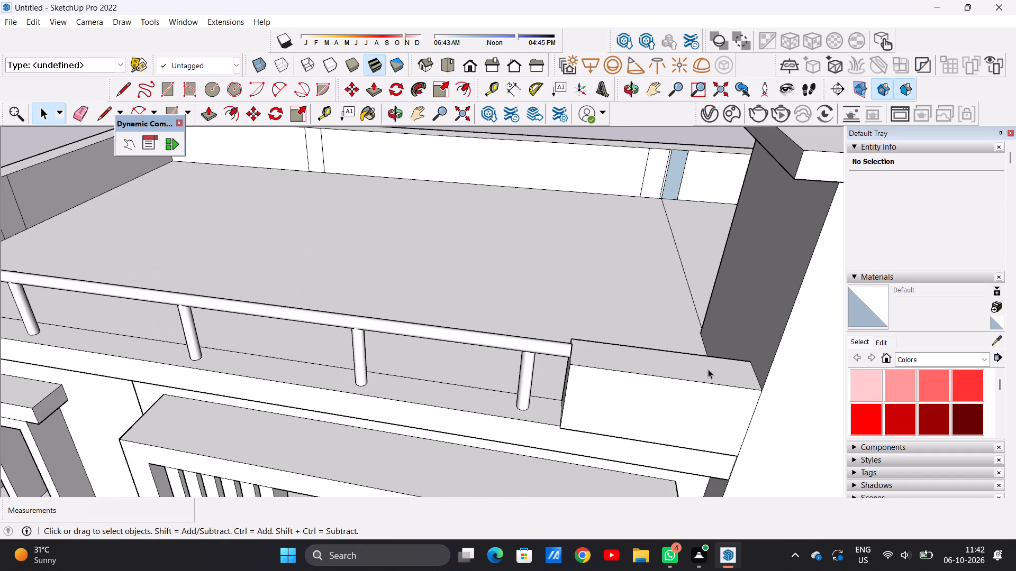
{"action": "key", "text": "p"}
{"action": "scroll", "coordinate": [709, 367], "scroll_direction": "up", "scroll_amount": 4}
{"action": "left_click", "coordinate": [709, 367]}
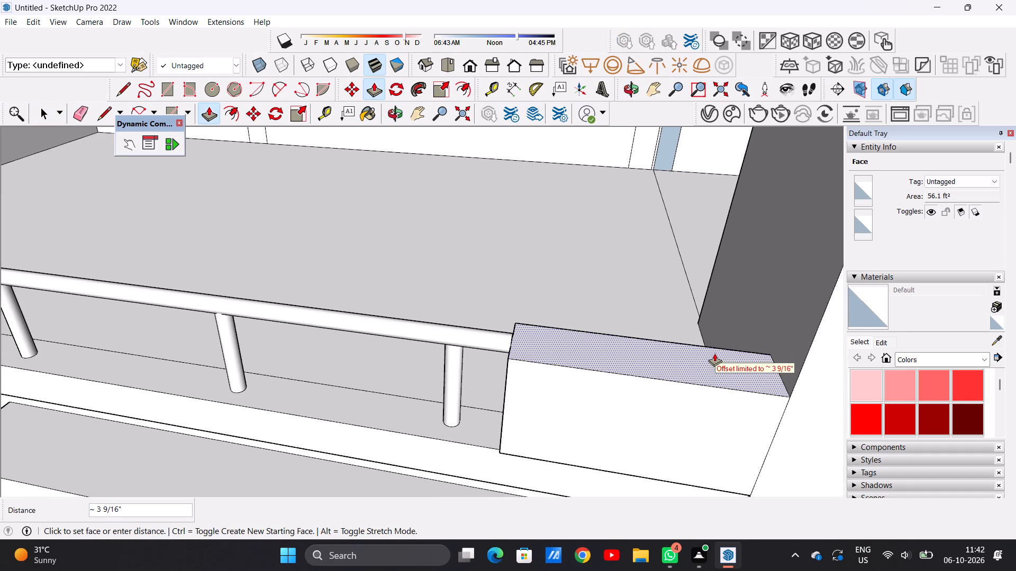
{"action": "left_click", "coordinate": [714, 352]}
{"action": "key", "text": "space"}
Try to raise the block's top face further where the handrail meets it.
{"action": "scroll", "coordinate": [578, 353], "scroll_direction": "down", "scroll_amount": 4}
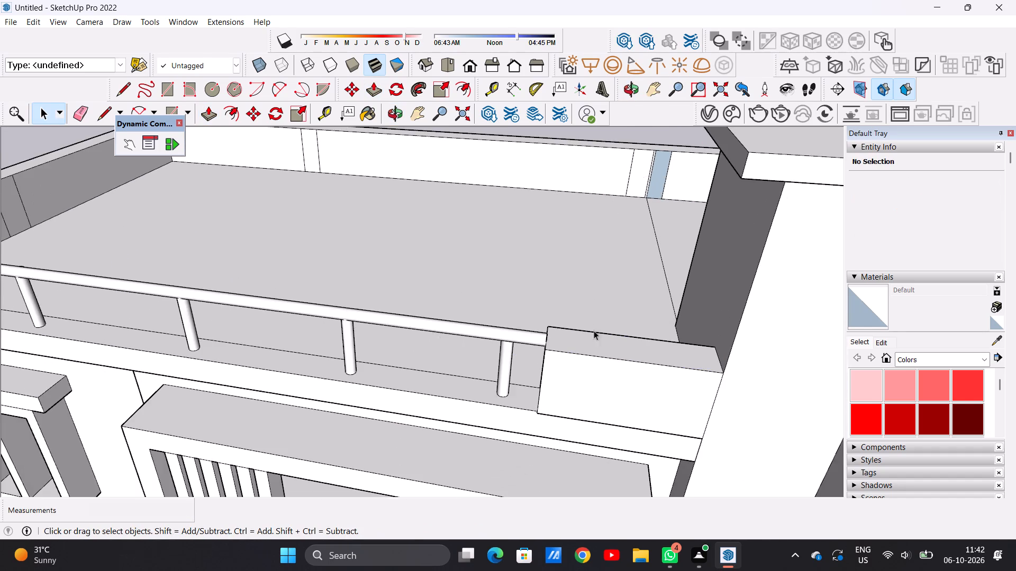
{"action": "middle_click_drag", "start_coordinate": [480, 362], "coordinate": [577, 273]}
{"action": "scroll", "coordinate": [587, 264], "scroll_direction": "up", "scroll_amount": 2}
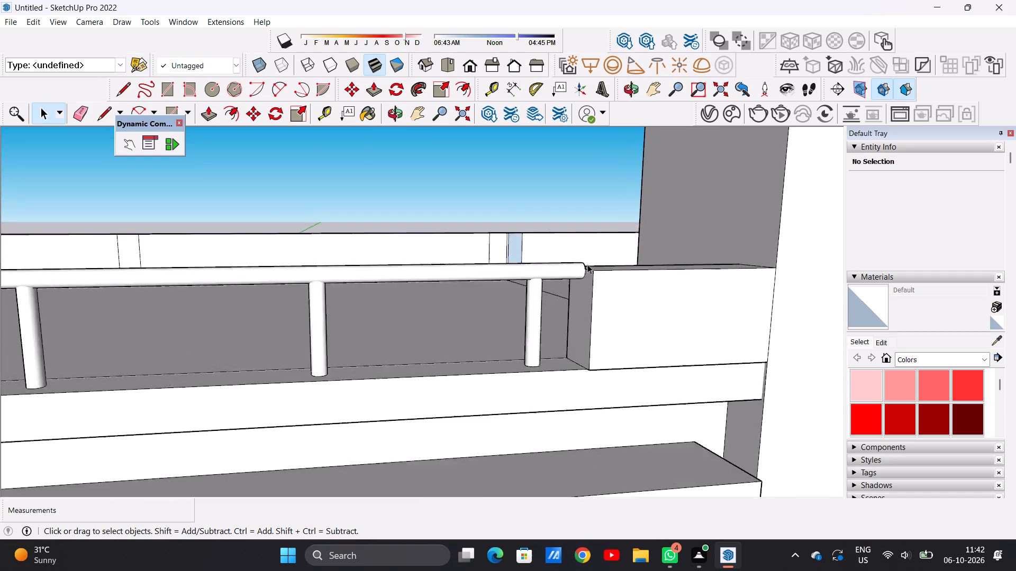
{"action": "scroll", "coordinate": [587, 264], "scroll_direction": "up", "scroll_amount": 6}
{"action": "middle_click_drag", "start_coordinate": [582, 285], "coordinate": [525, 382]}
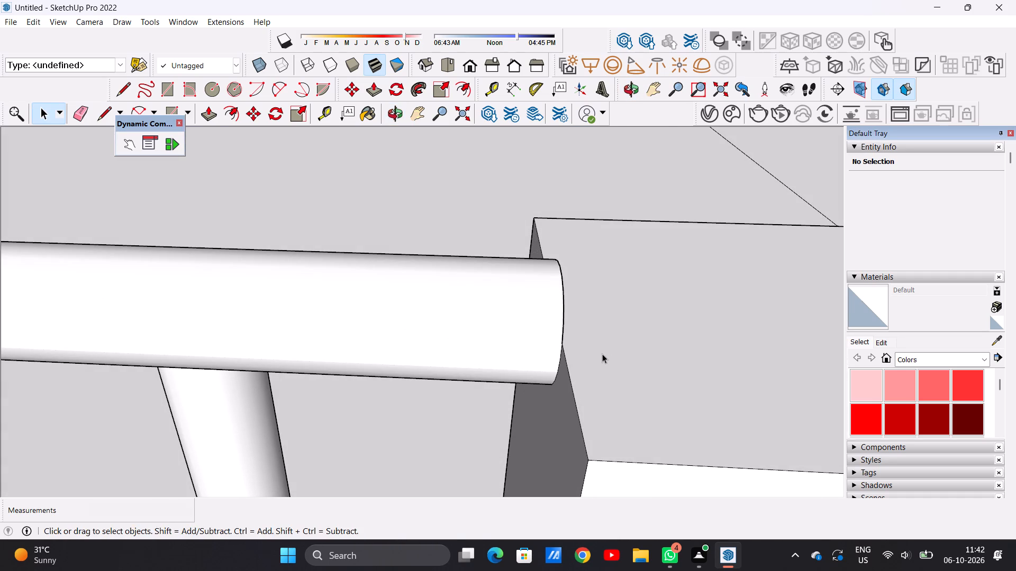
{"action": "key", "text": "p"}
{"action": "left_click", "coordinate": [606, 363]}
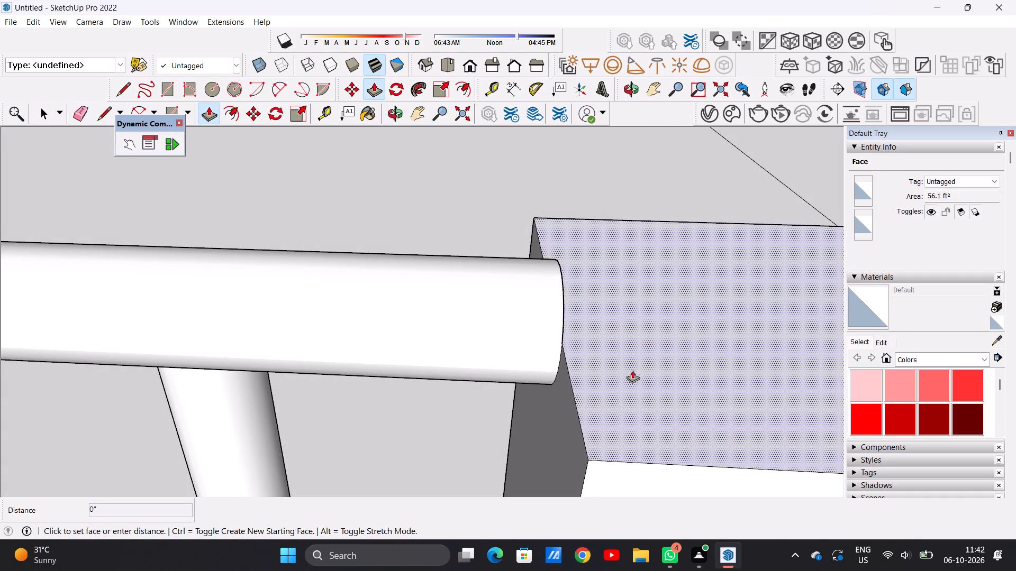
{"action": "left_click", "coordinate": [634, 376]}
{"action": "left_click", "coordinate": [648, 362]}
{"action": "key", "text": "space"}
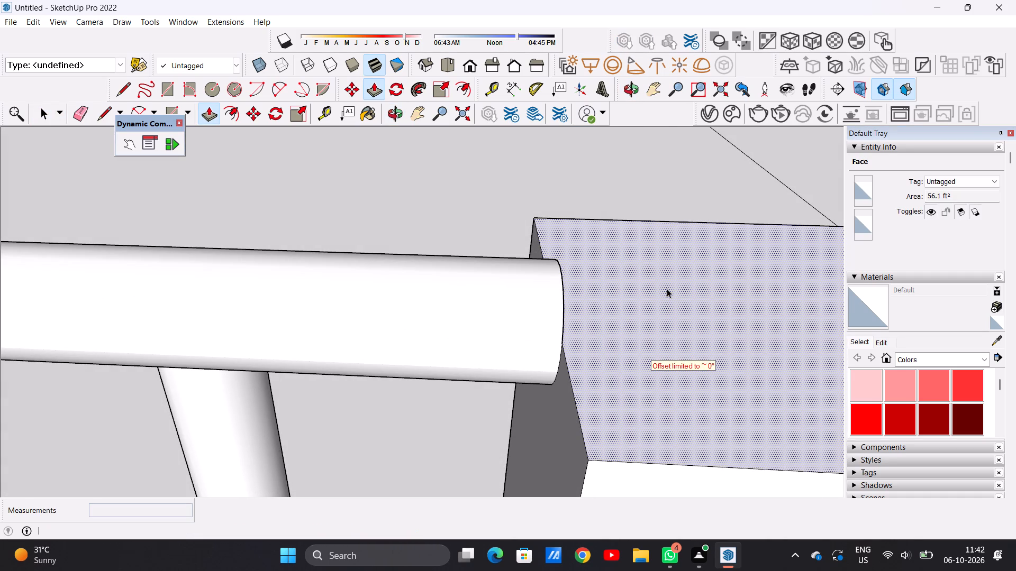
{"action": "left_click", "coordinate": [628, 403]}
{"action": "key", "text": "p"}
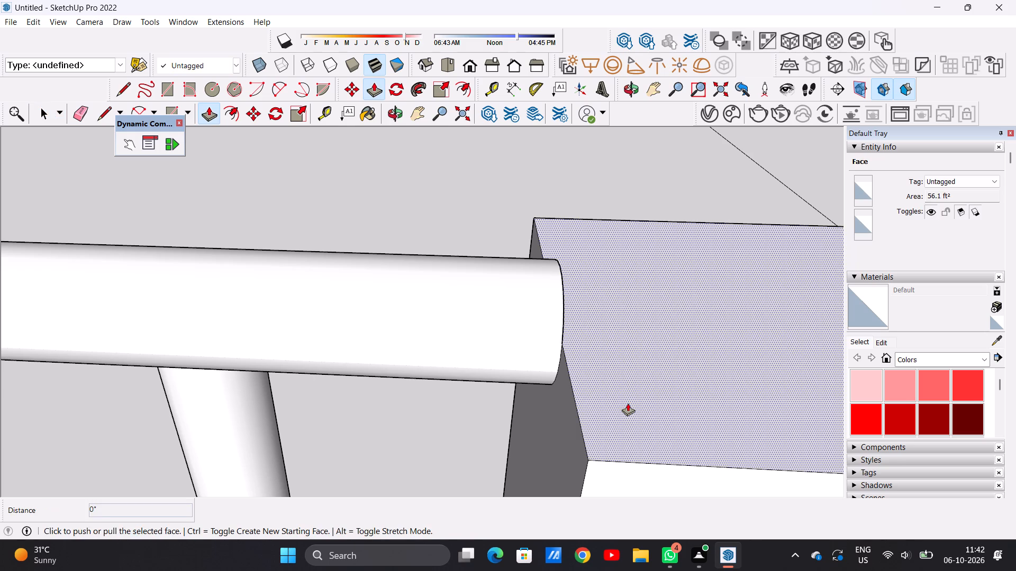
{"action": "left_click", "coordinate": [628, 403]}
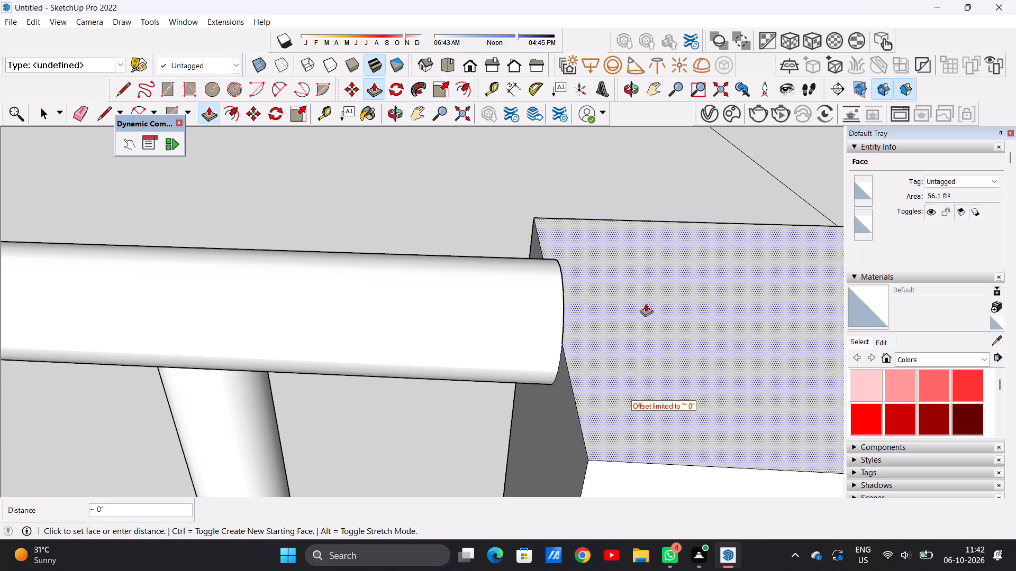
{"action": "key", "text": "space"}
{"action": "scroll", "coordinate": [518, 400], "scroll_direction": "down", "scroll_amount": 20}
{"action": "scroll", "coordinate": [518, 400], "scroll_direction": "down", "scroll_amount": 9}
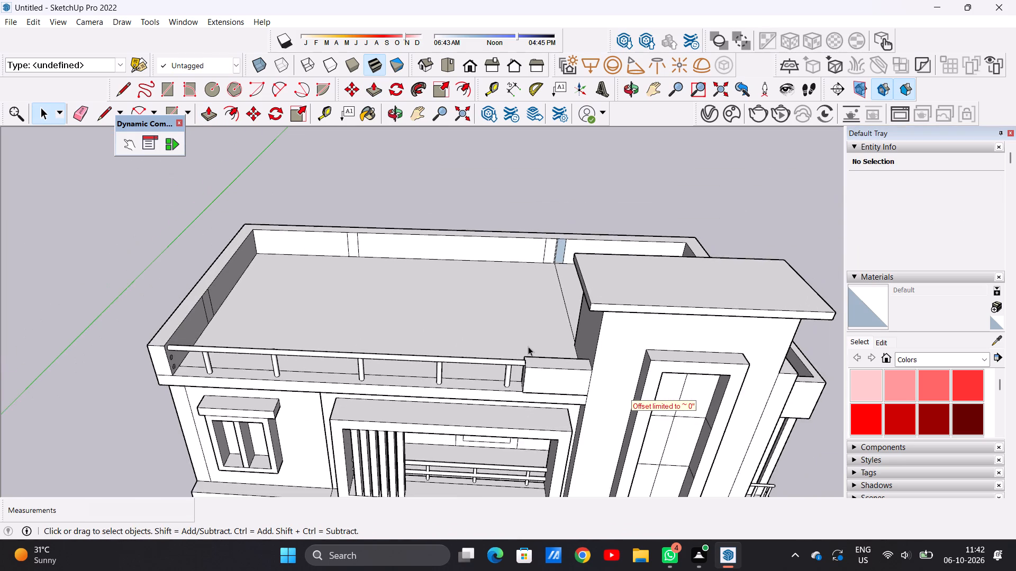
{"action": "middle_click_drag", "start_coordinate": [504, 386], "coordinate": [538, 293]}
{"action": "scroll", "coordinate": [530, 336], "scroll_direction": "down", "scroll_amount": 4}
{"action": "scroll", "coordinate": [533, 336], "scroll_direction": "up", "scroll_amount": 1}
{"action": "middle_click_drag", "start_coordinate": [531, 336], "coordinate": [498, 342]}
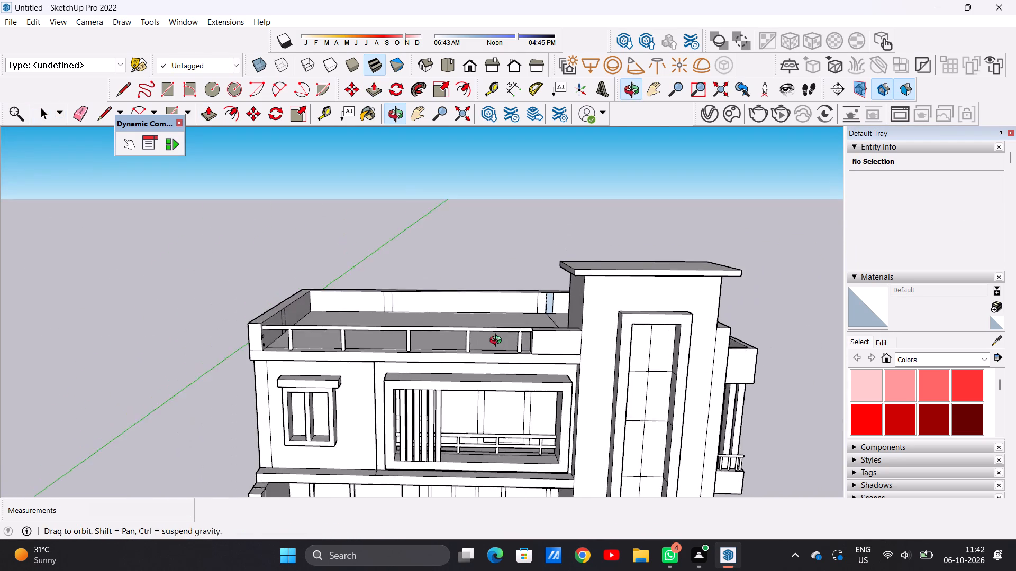
Extrude the middle circle on the side parapet's inner face about 81' 6 3/16" across the posts to the tower-side block.
{"action": "middle_click_drag", "start_coordinate": [498, 342], "coordinate": [483, 339]}
{"action": "middle_click_drag", "start_coordinate": [339, 320], "coordinate": [266, 327]}
{"action": "scroll", "coordinate": [284, 325], "scroll_direction": "up", "scroll_amount": 13}
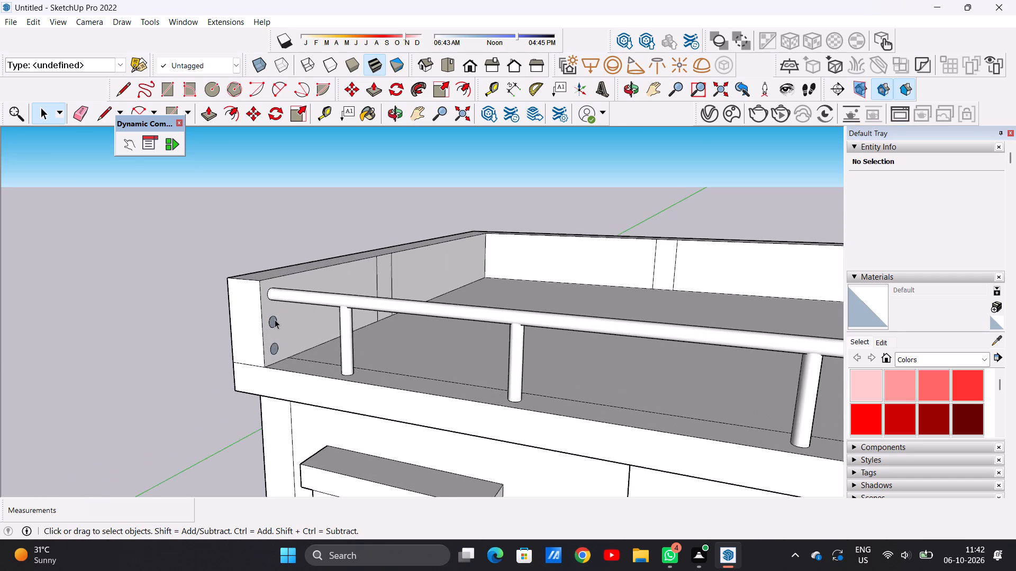
{"action": "scroll", "coordinate": [275, 319], "scroll_direction": "up", "scroll_amount": 2}
{"action": "key", "text": "p"}
{"action": "scroll", "coordinate": [275, 319], "scroll_direction": "up", "scroll_amount": 5}
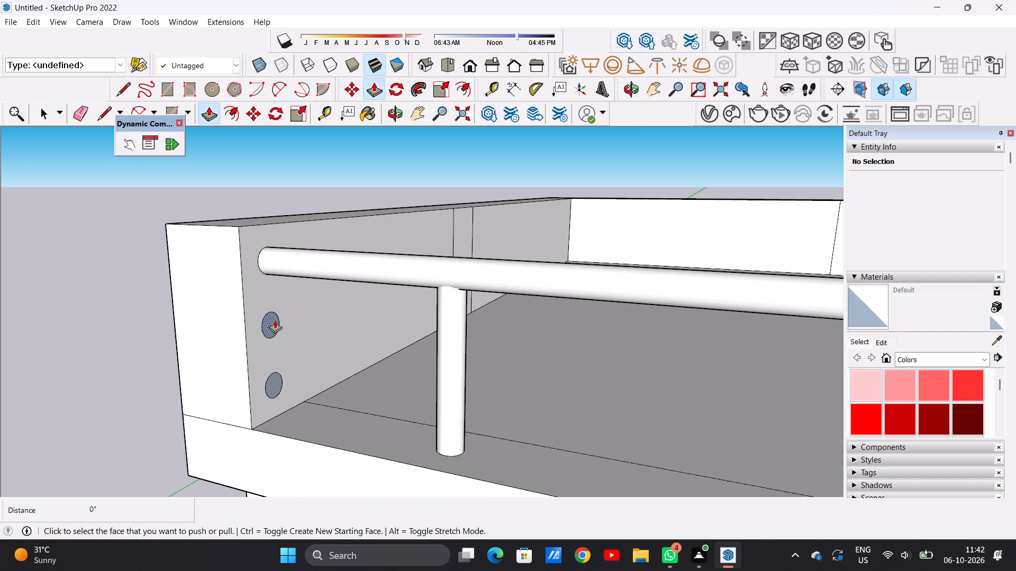
{"action": "left_click", "coordinate": [276, 320]}
{"action": "scroll", "coordinate": [427, 337], "scroll_direction": "down", "scroll_amount": 11}
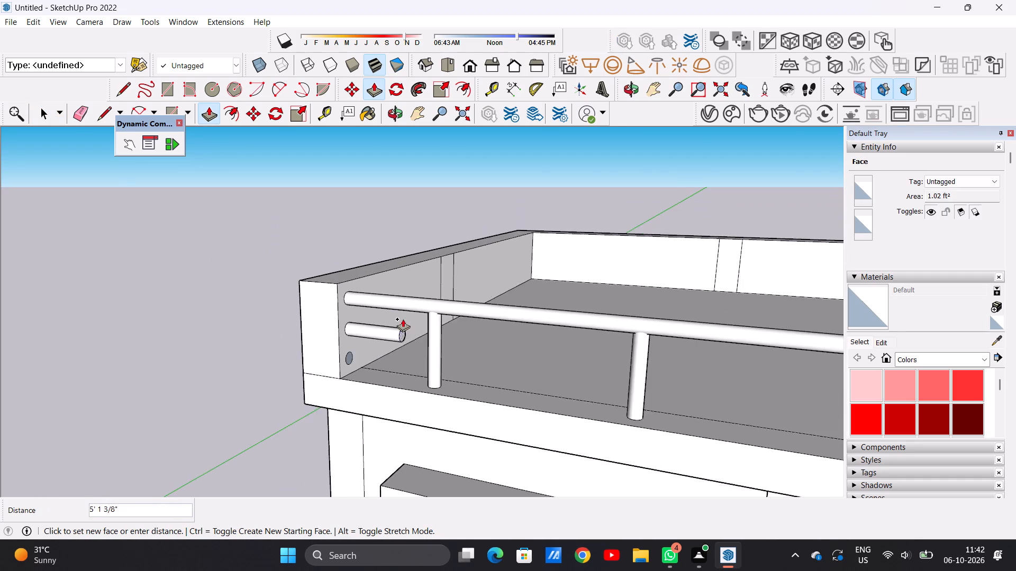
{"action": "scroll", "coordinate": [403, 319], "scroll_direction": "down", "scroll_amount": 3}
{"action": "scroll", "coordinate": [504, 342], "scroll_direction": "down", "scroll_amount": 11}
{"action": "scroll", "coordinate": [642, 362], "scroll_direction": "up", "scroll_amount": 11}
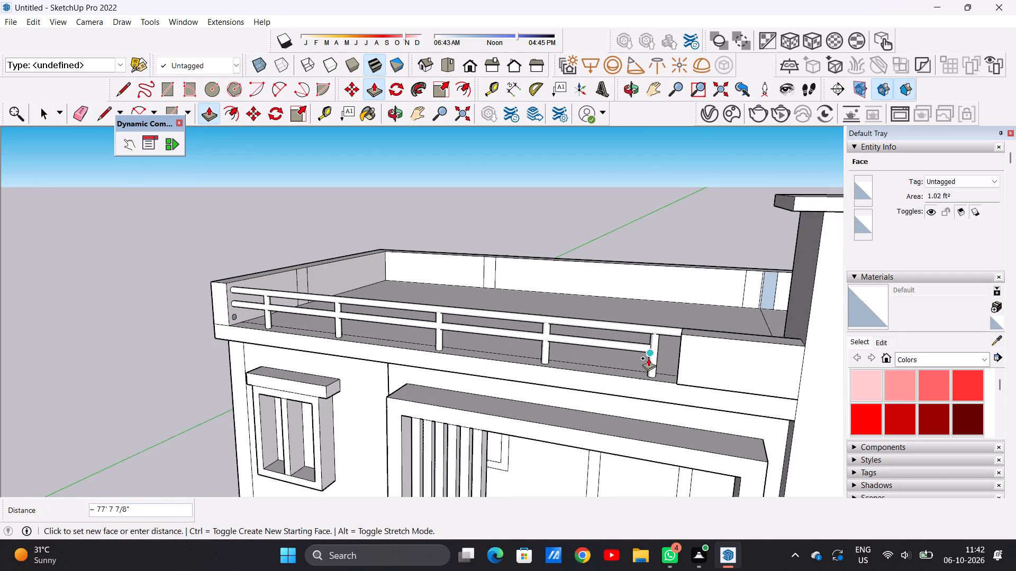
{"action": "middle_click_drag", "start_coordinate": [704, 364], "coordinate": [759, 369]}
{"action": "scroll", "coordinate": [663, 334], "scroll_direction": "up", "scroll_amount": 12}
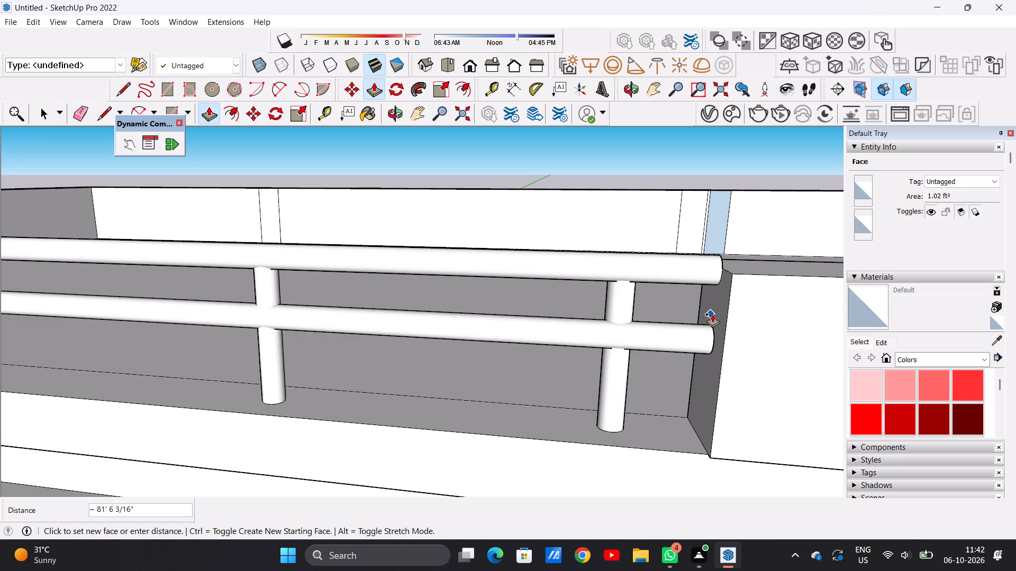
{"action": "left_click", "coordinate": [712, 314]}
Extrude the lowest circle on the side parapet's inner face about 81' 6 3/16" to the block, forming the bottom rail.
{"action": "scroll", "coordinate": [720, 366], "scroll_direction": "down", "scroll_amount": 19}
{"action": "middle_click_drag", "start_coordinate": [594, 355], "coordinate": [529, 355]}
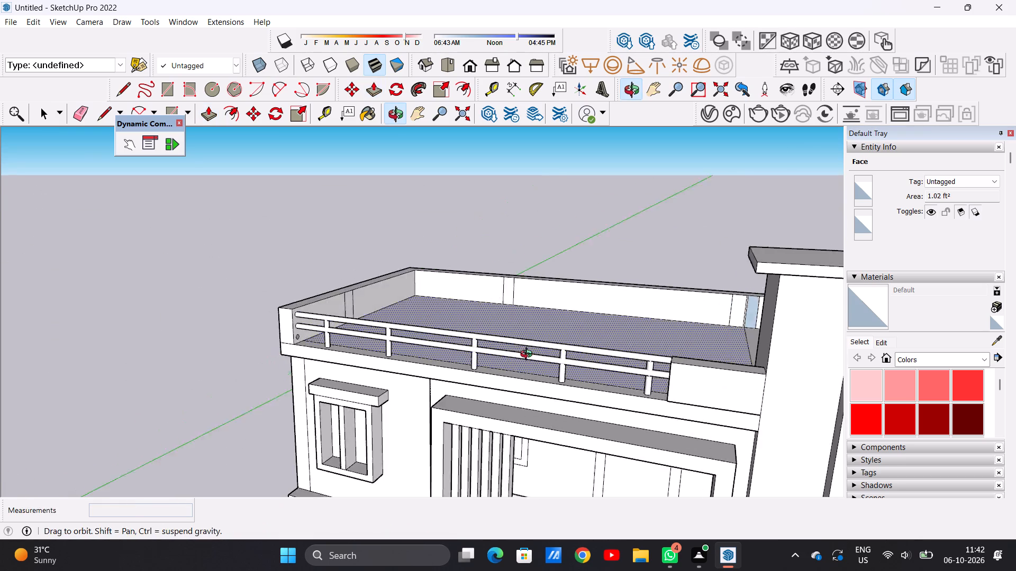
{"action": "middle_click_drag", "start_coordinate": [529, 355], "coordinate": [457, 350]}
{"action": "scroll", "coordinate": [325, 324], "scroll_direction": "up", "scroll_amount": 20}
{"action": "scroll", "coordinate": [325, 324], "scroll_direction": "up", "scroll_amount": 2}
{"action": "left_click", "coordinate": [313, 339]}
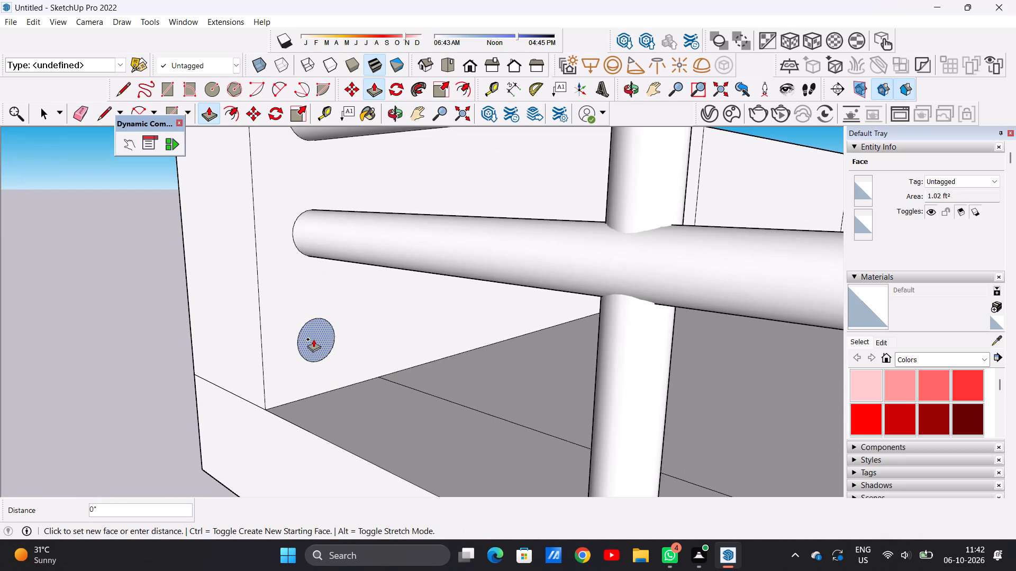
{"action": "scroll", "coordinate": [486, 438], "scroll_direction": "down", "scroll_amount": 20}
{"action": "scroll", "coordinate": [486, 438], "scroll_direction": "down", "scroll_amount": 10}
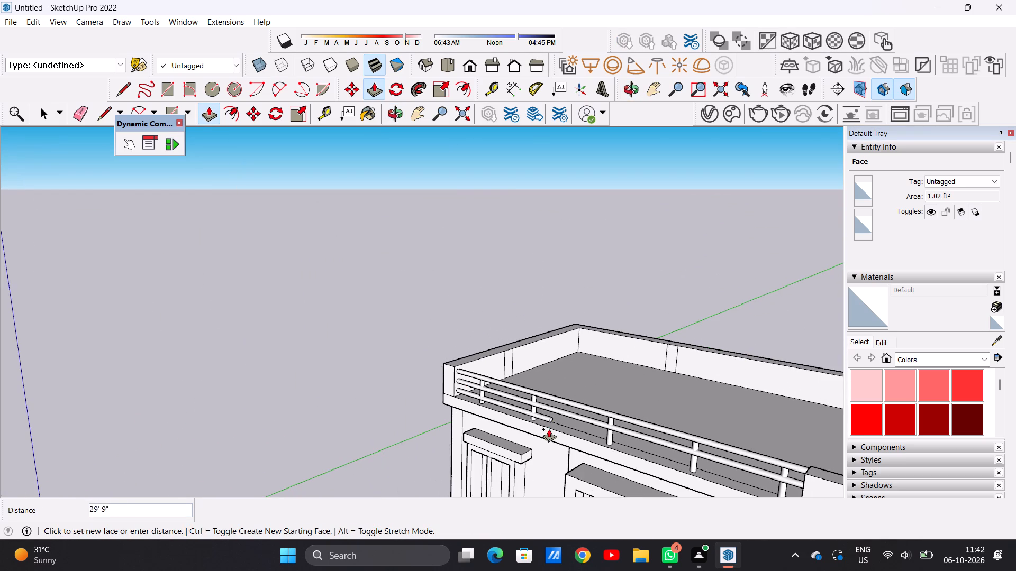
{"action": "middle_click_drag", "start_coordinate": [549, 429], "coordinate": [731, 429]}
{"action": "scroll", "coordinate": [717, 409], "scroll_direction": "up", "scroll_amount": 6}
{"action": "scroll", "coordinate": [692, 372], "scroll_direction": "up", "scroll_amount": 12}
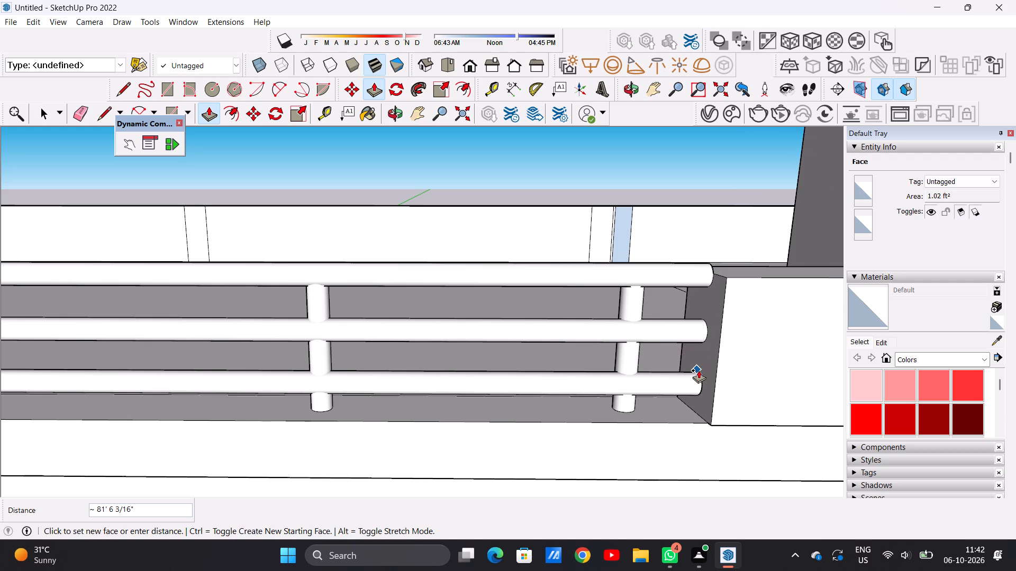
{"action": "left_click", "coordinate": [704, 358]}
{"action": "key", "text": "space"}
Draw a square about 1' 11 3/4" per side on the front face of the parapet block, towards its railing end.
{"action": "scroll", "coordinate": [589, 408], "scroll_direction": "down", "scroll_amount": 10}
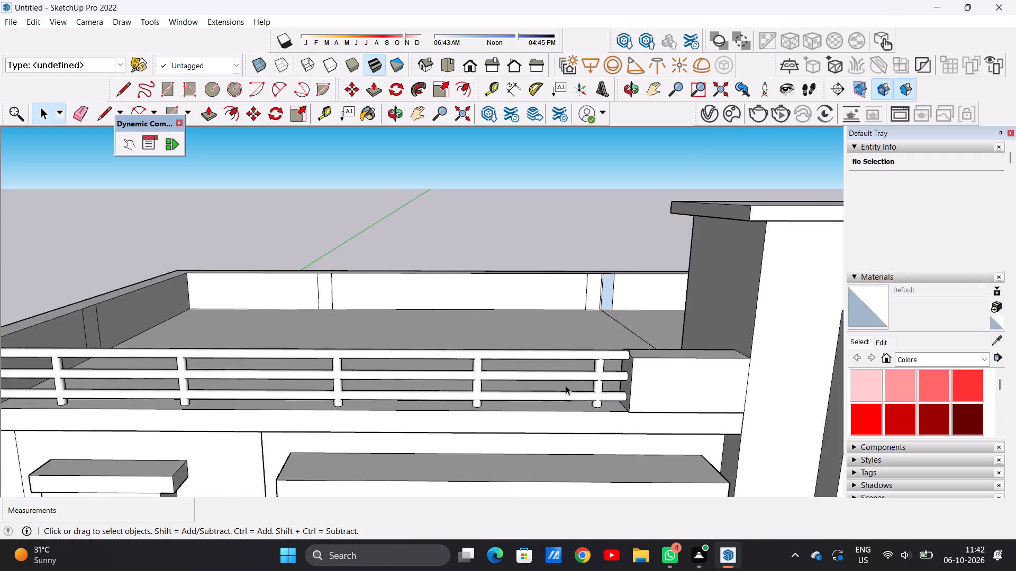
{"action": "scroll", "coordinate": [566, 385], "scroll_direction": "down", "scroll_amount": 10}
{"action": "middle_click_drag", "start_coordinate": [623, 388], "coordinate": [609, 336]}
{"action": "scroll", "coordinate": [643, 364], "scroll_direction": "up", "scroll_amount": 7}
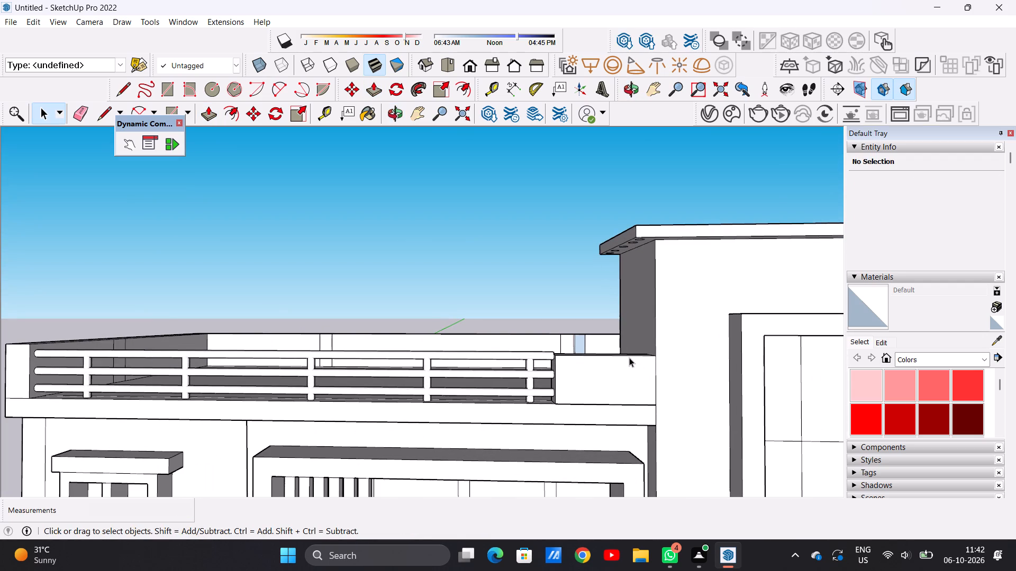
{"action": "key", "text": "r"}
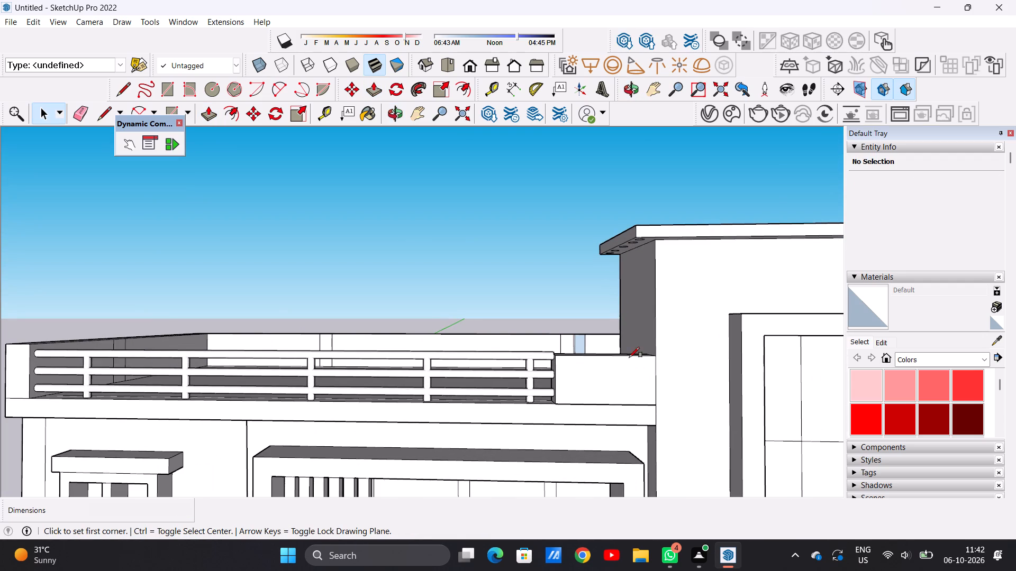
{"action": "scroll", "coordinate": [629, 390], "scroll_direction": "up", "scroll_amount": 9}
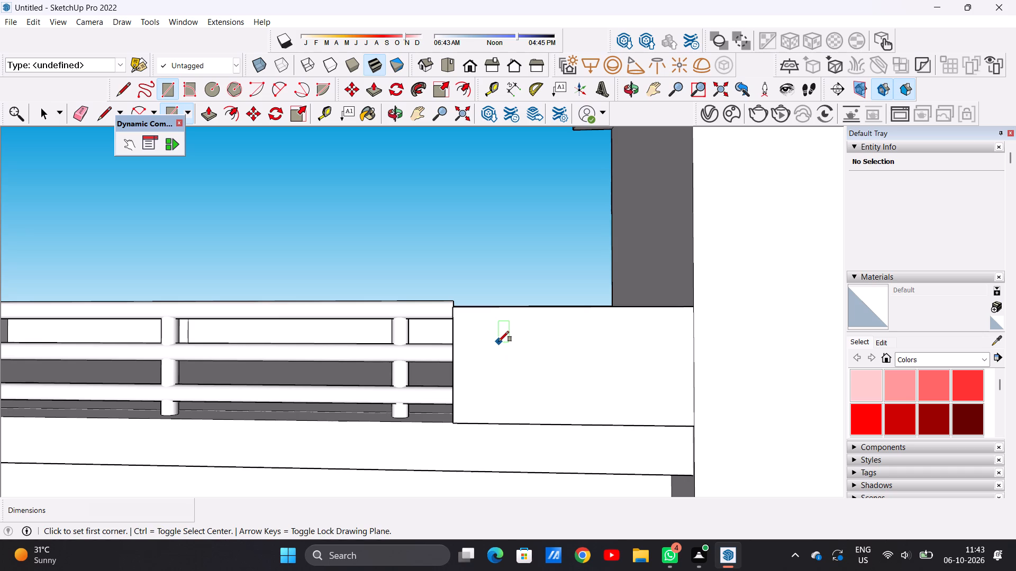
{"action": "left_click", "coordinate": [500, 341]}
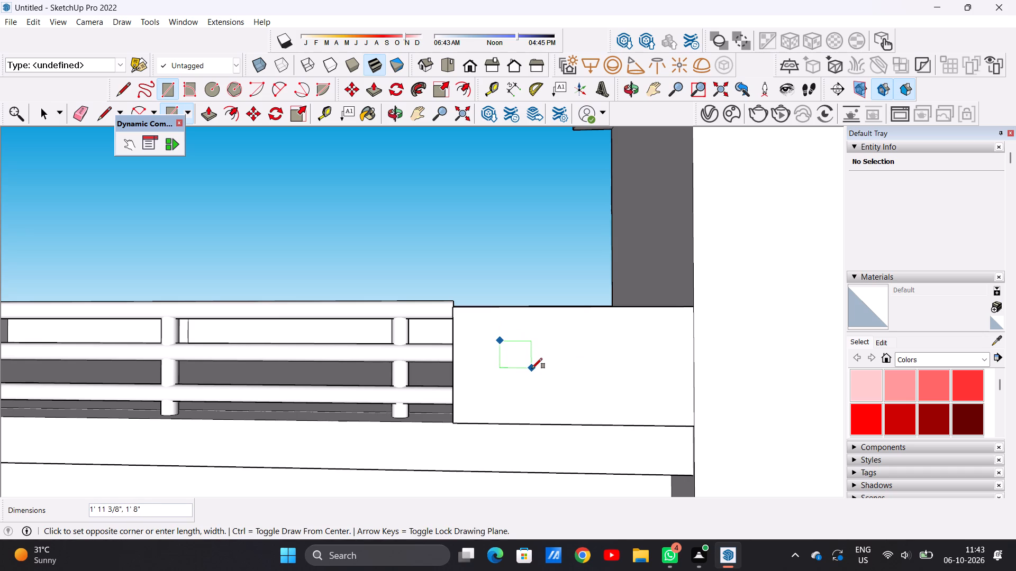
{"action": "left_click", "coordinate": [532, 371]}
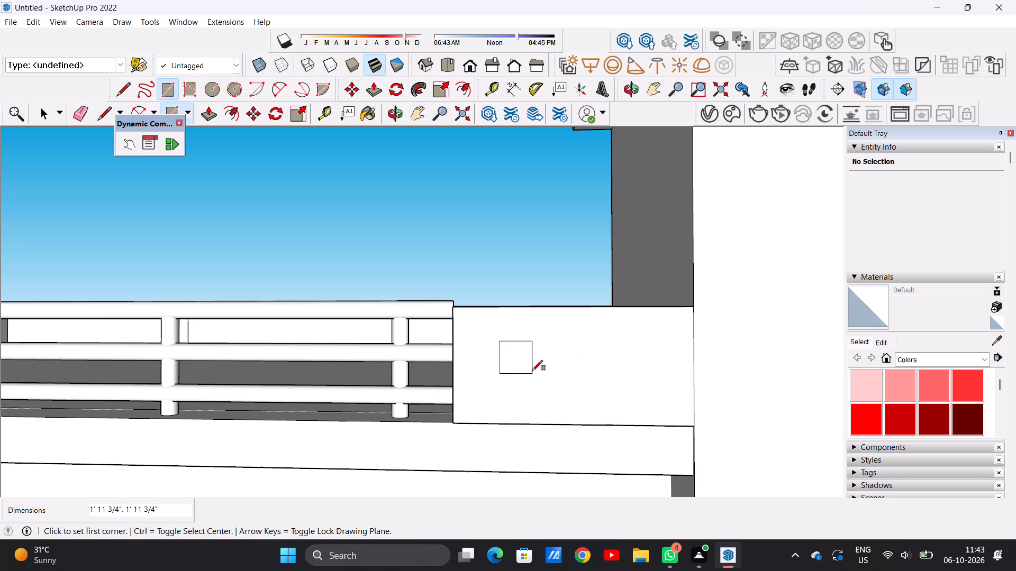
Copy the square twice horizontally towards the tower at about 3' 6" spacing, making a row of three on the block's front face.
{"action": "key", "text": "space"}
{"action": "double_click", "coordinate": [518, 358]}
{"action": "key", "text": "m"}
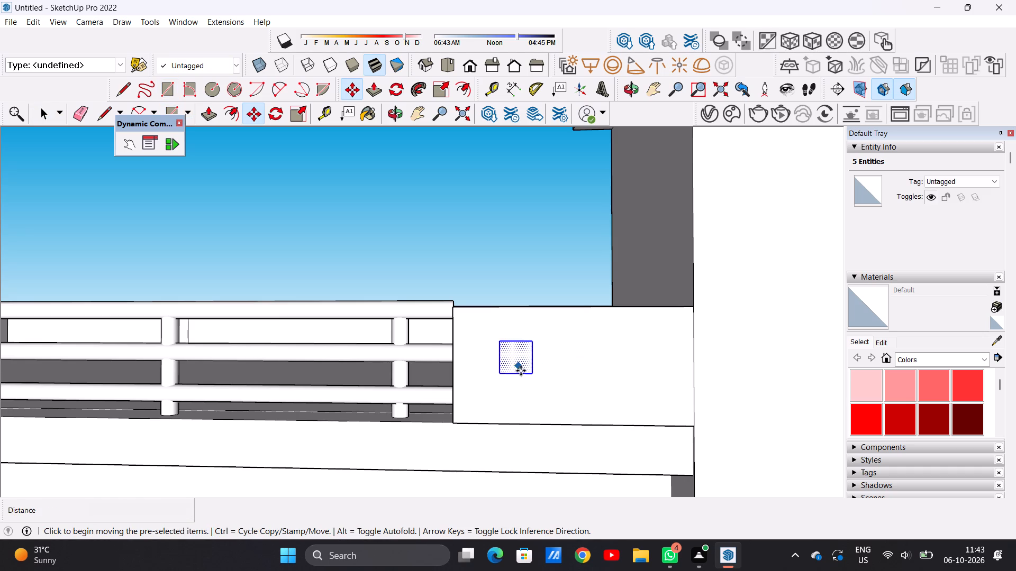
{"action": "left_click", "coordinate": [531, 376]}
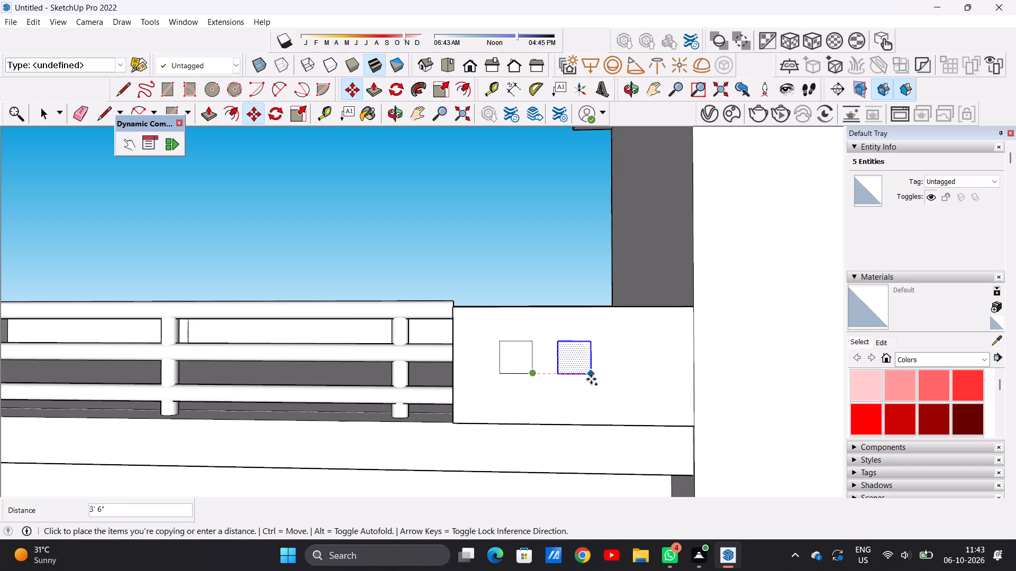
{"action": "left_click", "coordinate": [591, 379]}
{"action": "left_click", "coordinate": [591, 377]}
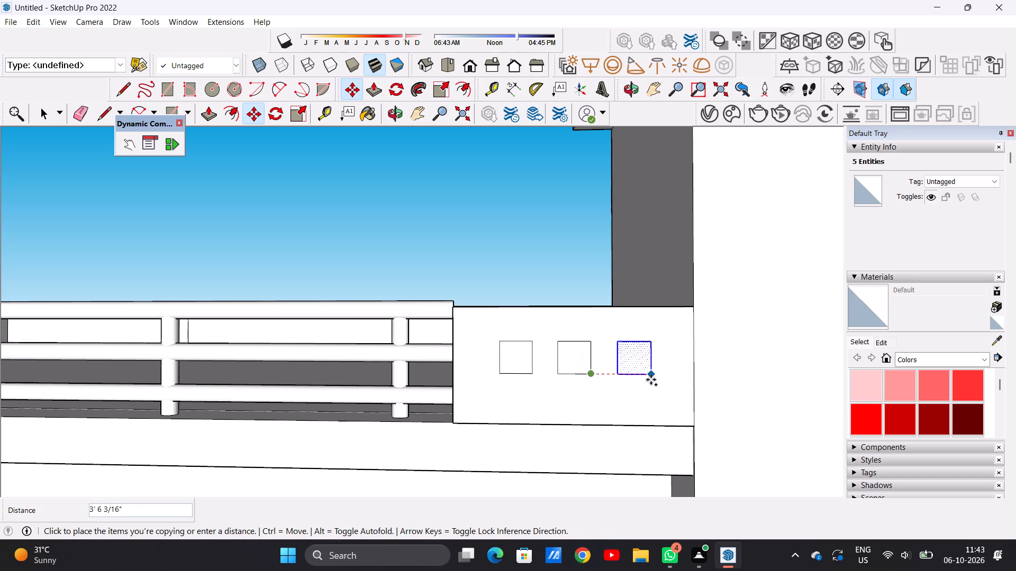
{"action": "left_click", "coordinate": [651, 380]}
{"action": "key", "text": "space"}
{"action": "left_click", "coordinate": [537, 244]}
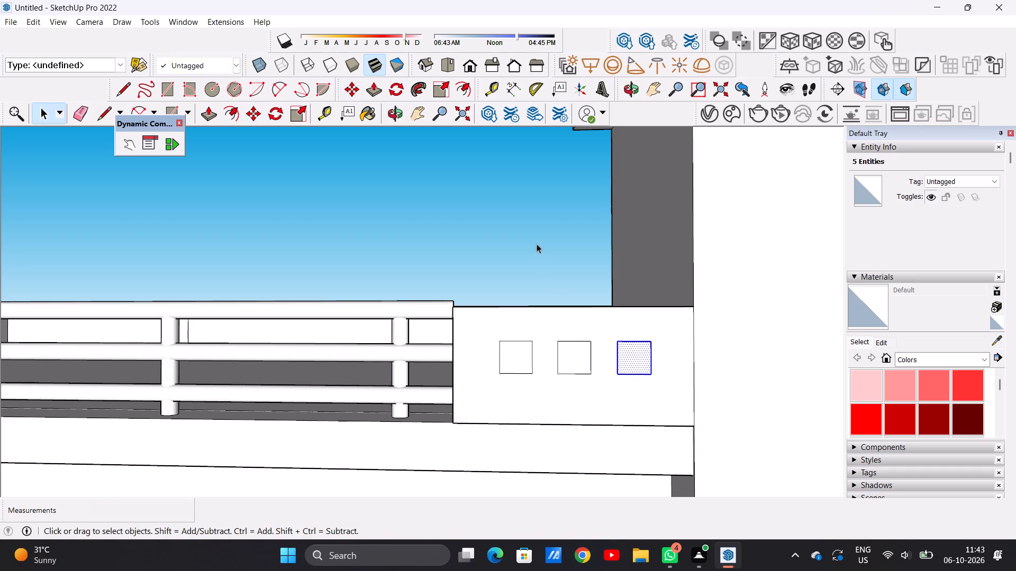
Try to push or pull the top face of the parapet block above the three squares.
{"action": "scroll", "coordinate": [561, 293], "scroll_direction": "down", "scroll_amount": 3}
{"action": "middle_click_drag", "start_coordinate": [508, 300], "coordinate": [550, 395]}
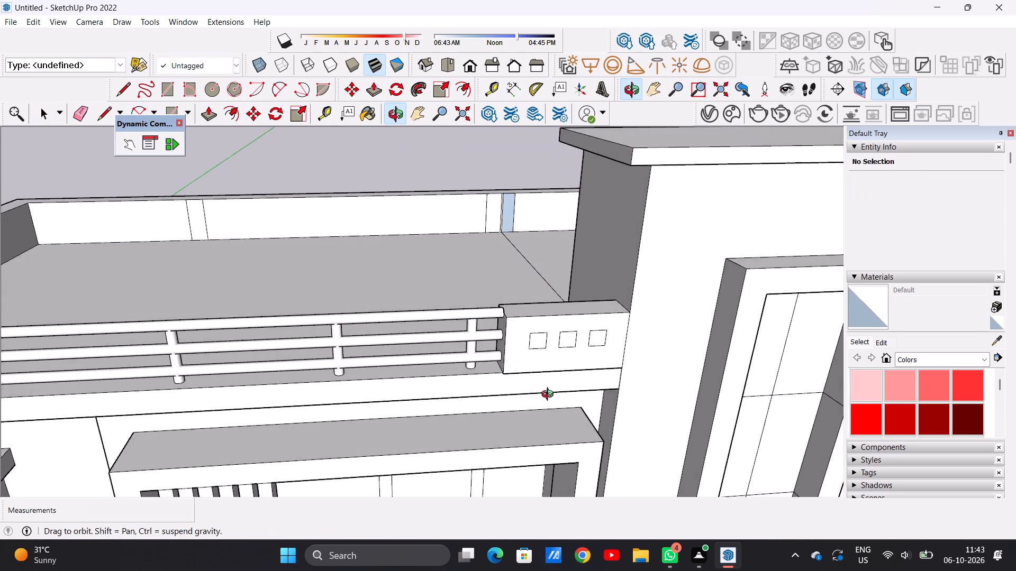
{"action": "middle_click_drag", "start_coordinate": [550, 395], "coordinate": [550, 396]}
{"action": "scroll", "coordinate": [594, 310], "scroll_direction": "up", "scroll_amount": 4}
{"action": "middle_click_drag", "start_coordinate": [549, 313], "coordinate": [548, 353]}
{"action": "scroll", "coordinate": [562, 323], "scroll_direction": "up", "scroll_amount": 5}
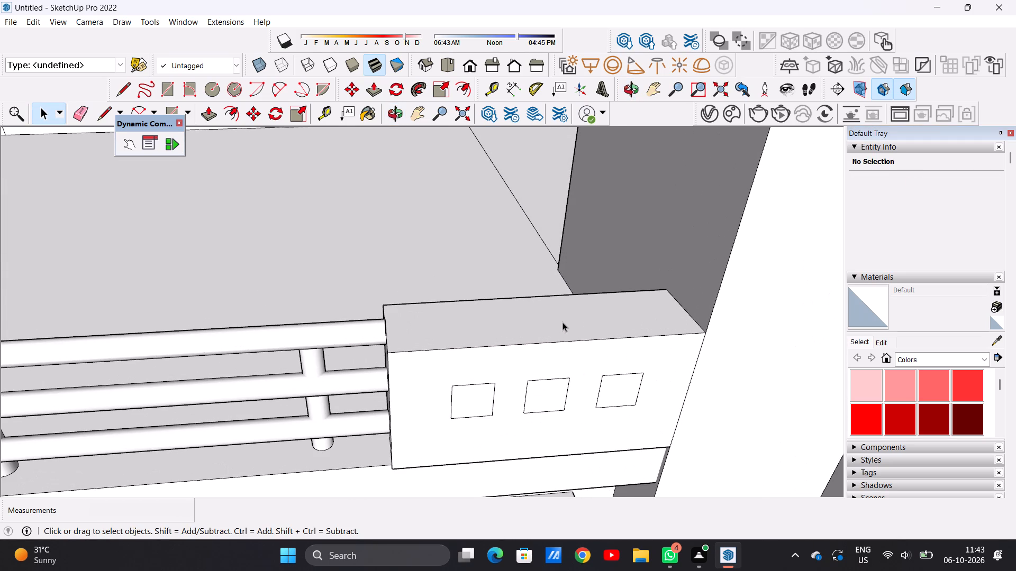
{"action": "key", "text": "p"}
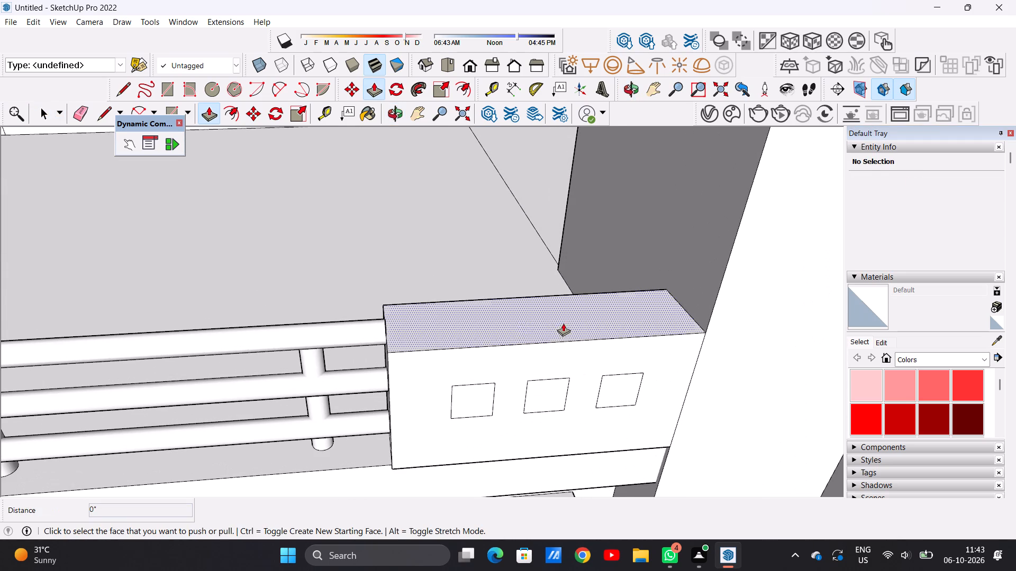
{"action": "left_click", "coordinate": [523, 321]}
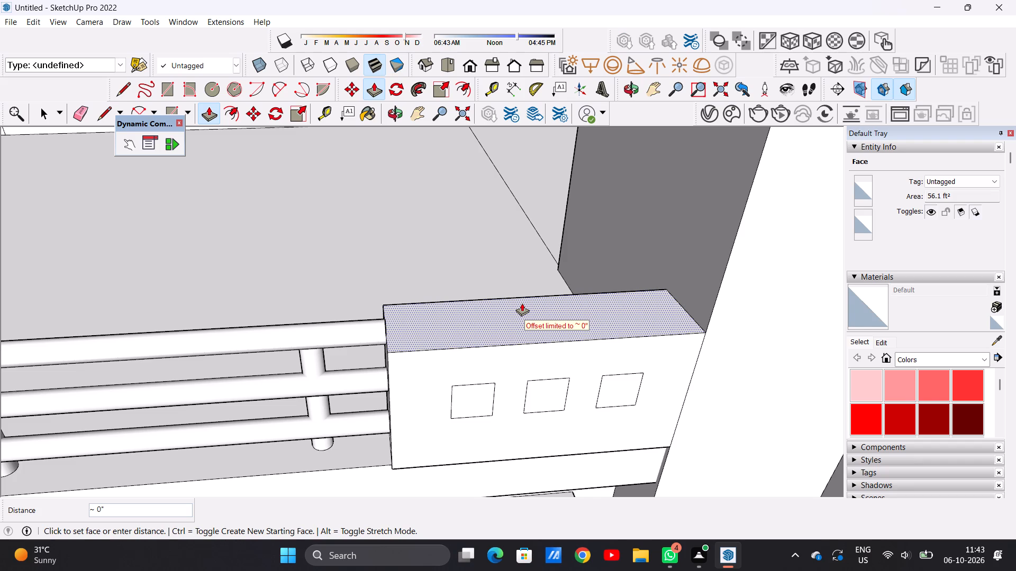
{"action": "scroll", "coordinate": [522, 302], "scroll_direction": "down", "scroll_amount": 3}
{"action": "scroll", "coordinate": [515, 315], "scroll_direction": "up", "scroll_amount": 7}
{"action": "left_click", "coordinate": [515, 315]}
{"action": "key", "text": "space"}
Examine the three squares on the parapet block and the adjoining railing from the front.
{"action": "scroll", "coordinate": [539, 365], "scroll_direction": "down", "scroll_amount": 4}
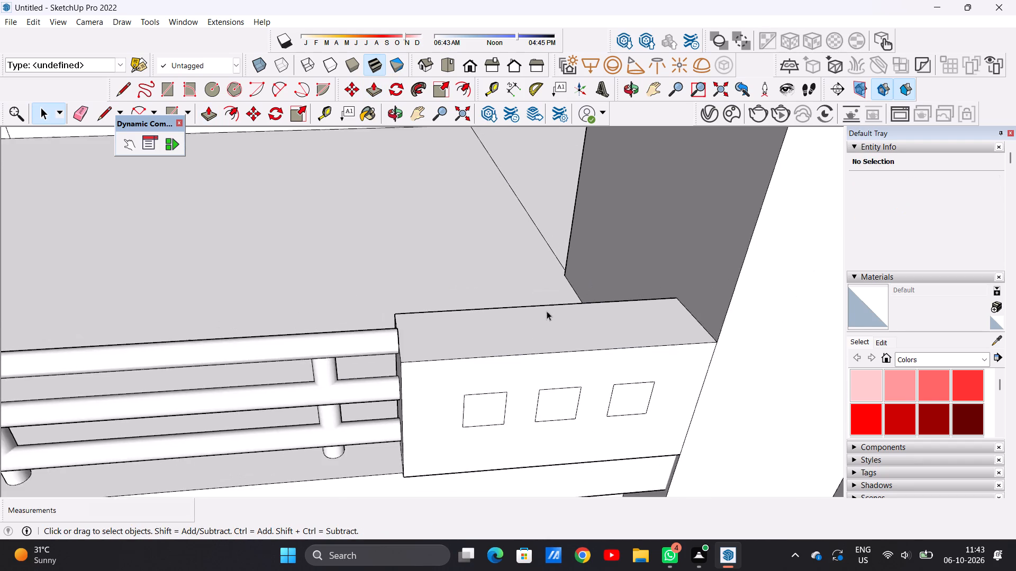
{"action": "scroll", "coordinate": [547, 311], "scroll_direction": "down", "scroll_amount": 5}
{"action": "middle_click_drag", "start_coordinate": [575, 382], "coordinate": [567, 296]}
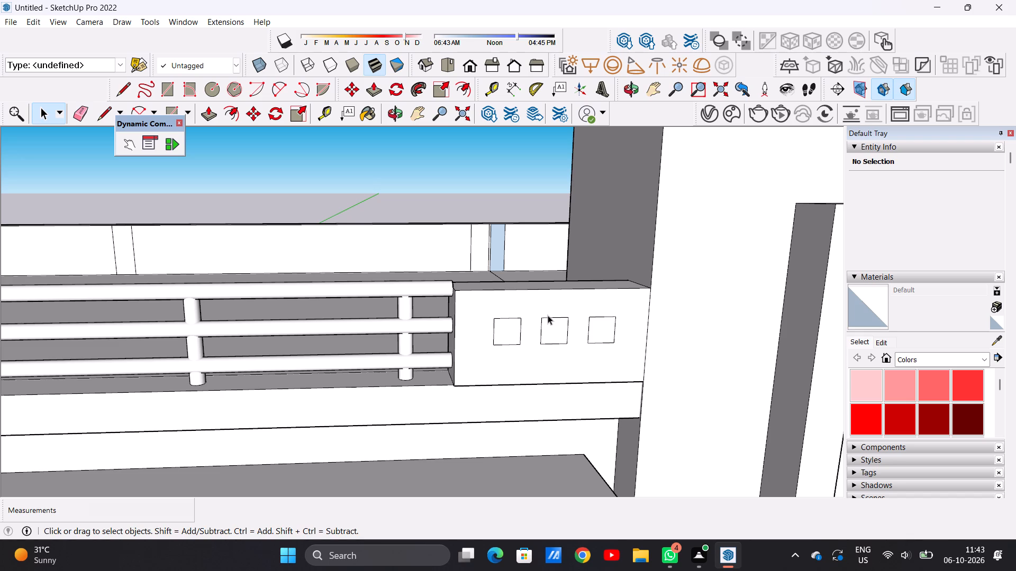
{"action": "scroll", "coordinate": [548, 315], "scroll_direction": "down", "scroll_amount": 6}
{"action": "scroll", "coordinate": [548, 315], "scroll_direction": "up", "scroll_amount": 1}
{"action": "scroll", "coordinate": [548, 315], "scroll_direction": "down", "scroll_amount": 4}
{"action": "scroll", "coordinate": [548, 315], "scroll_direction": "up", "scroll_amount": 1}
{"action": "middle_click_drag", "start_coordinate": [565, 328], "coordinate": [555, 323]}
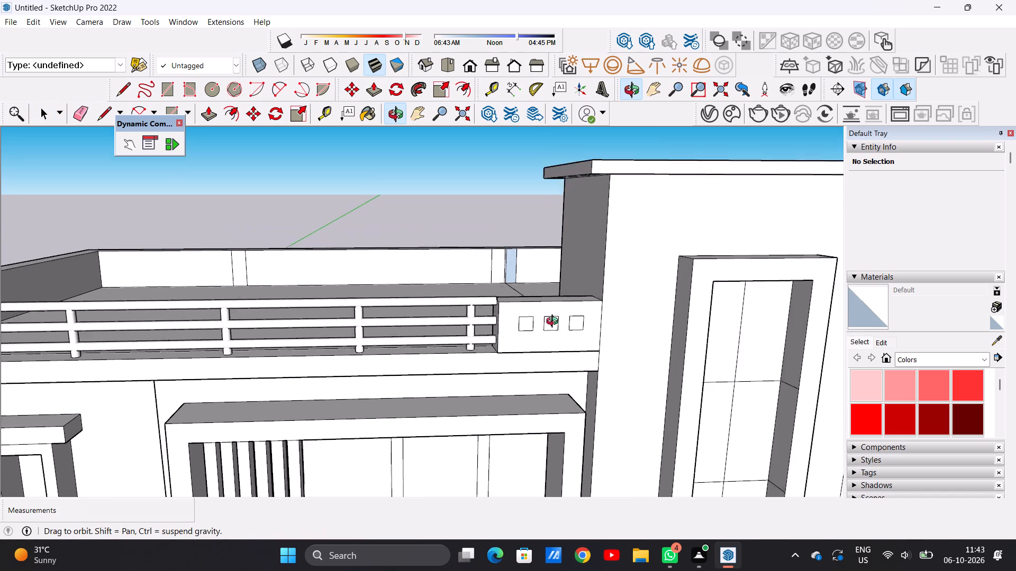
{"action": "middle_click_drag", "start_coordinate": [555, 323], "coordinate": [544, 316]}
{"action": "scroll", "coordinate": [565, 313], "scroll_direction": "up", "scroll_amount": 2}
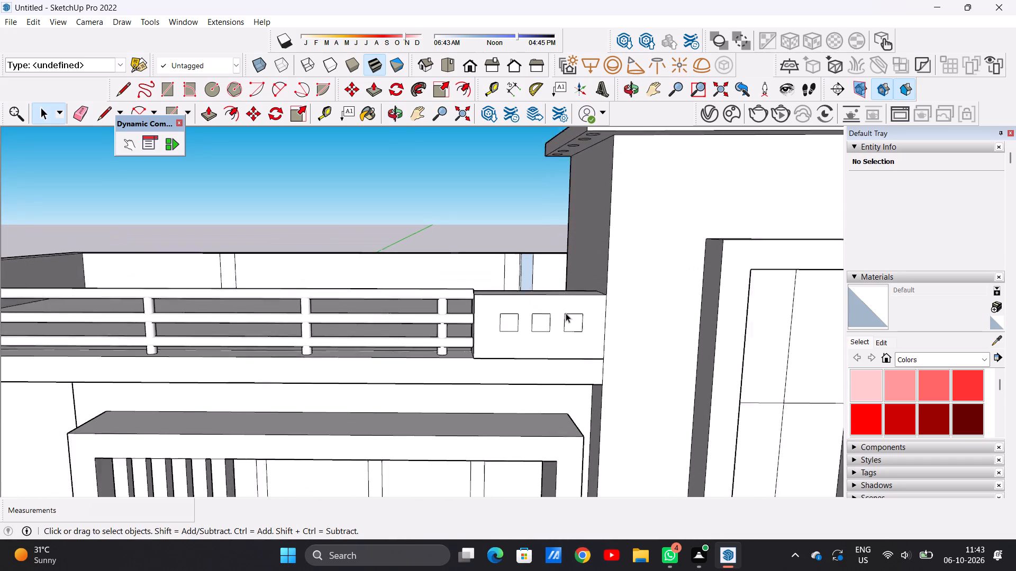
{"action": "scroll", "coordinate": [566, 313], "scroll_direction": "up", "scroll_amount": 1}
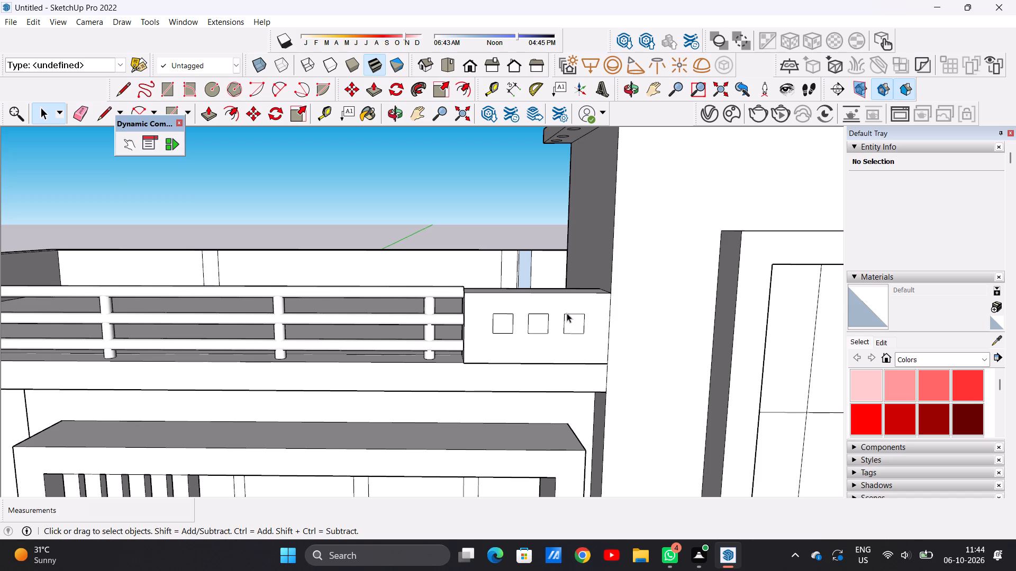
{"action": "scroll", "coordinate": [557, 321], "scroll_direction": "down", "scroll_amount": 3}
{"action": "scroll", "coordinate": [519, 321], "scroll_direction": "up", "scroll_amount": 5}
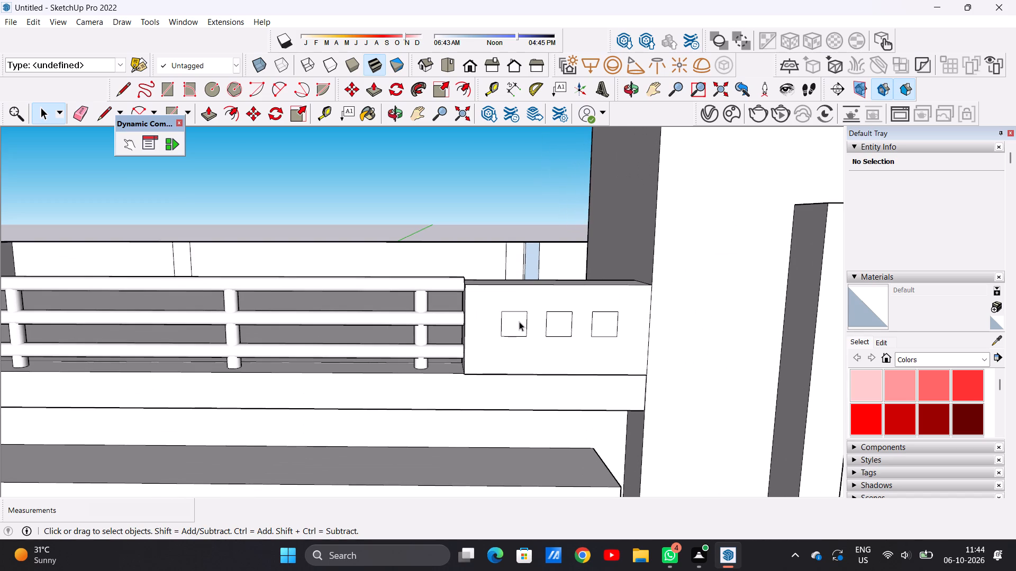
{"action": "scroll", "coordinate": [518, 311], "scroll_direction": "up", "scroll_amount": 5}
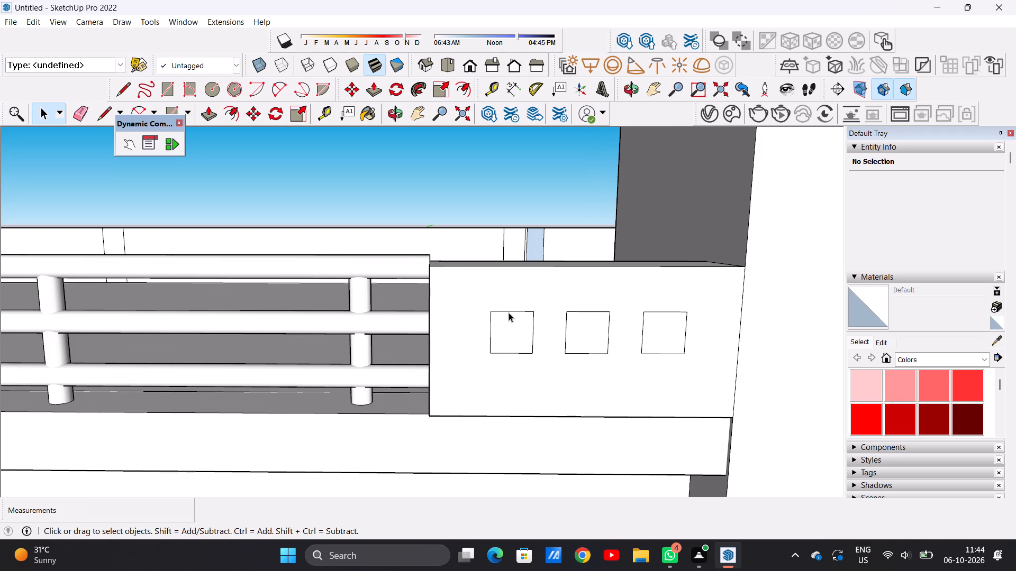
{"action": "scroll", "coordinate": [517, 318], "scroll_direction": "down", "scroll_amount": 6}
{"action": "scroll", "coordinate": [538, 312], "scroll_direction": "up", "scroll_amount": 1}
Review the whole front elevation of the house with the roof terrace railing and the block's squares.
{"action": "scroll", "coordinate": [537, 312], "scroll_direction": "down", "scroll_amount": 10}
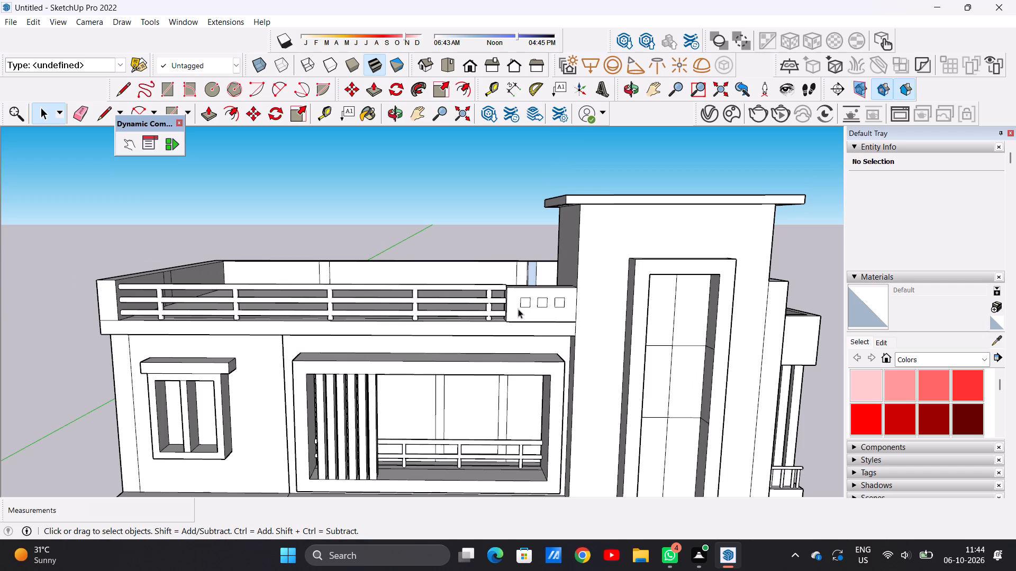
{"action": "scroll", "coordinate": [519, 313], "scroll_direction": "down", "scroll_amount": 3}
{"action": "middle_click_drag", "start_coordinate": [504, 316], "coordinate": [513, 306]}
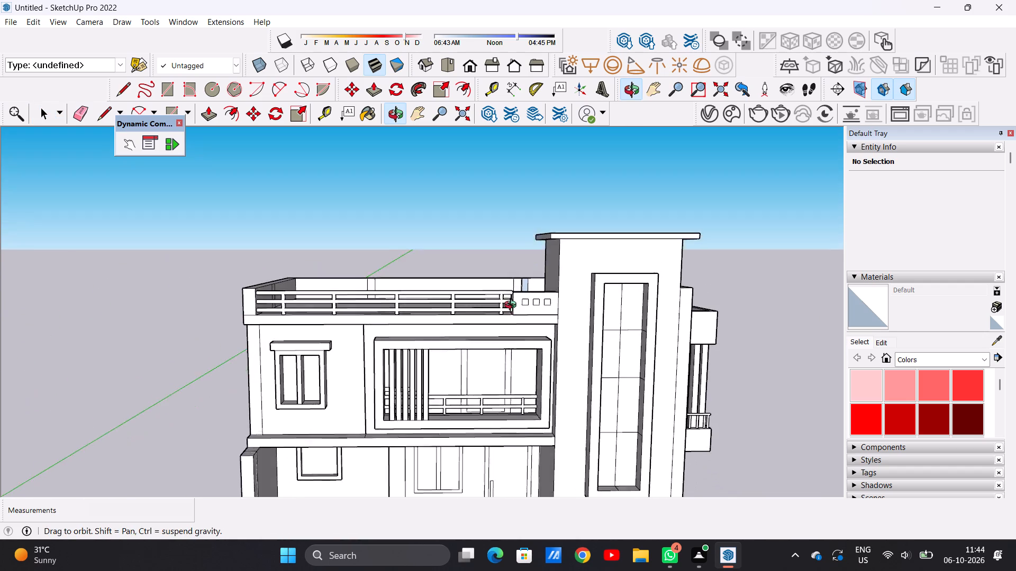
{"action": "middle_click_drag", "start_coordinate": [513, 306], "coordinate": [458, 315]}
{"action": "middle_click", "coordinate": [458, 315]}
{"action": "middle_click_drag", "start_coordinate": [466, 314], "coordinate": [506, 303]}
{"action": "scroll", "coordinate": [517, 318], "scroll_direction": "down", "scroll_amount": 14}
{"action": "scroll", "coordinate": [533, 397], "scroll_direction": "up", "scroll_amount": 5}
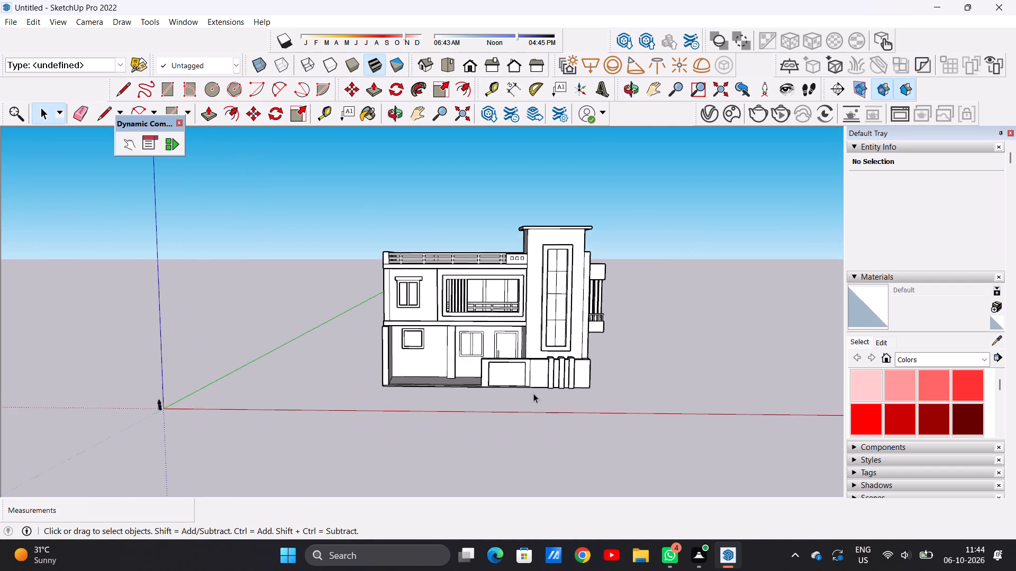
{"action": "scroll", "coordinate": [525, 252], "scroll_direction": "up", "scroll_amount": 6}
{"action": "middle_click_drag", "start_coordinate": [589, 291], "coordinate": [621, 308]}
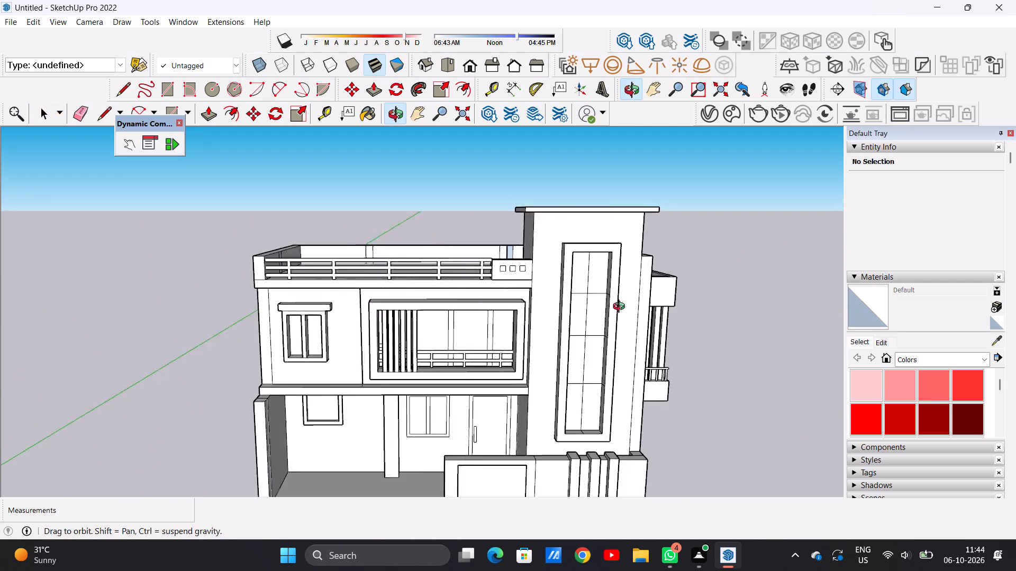
{"action": "middle_click_drag", "start_coordinate": [621, 308], "coordinate": [653, 303]}
{"action": "middle_click_drag", "start_coordinate": [153, 282], "coordinate": [114, 292]}
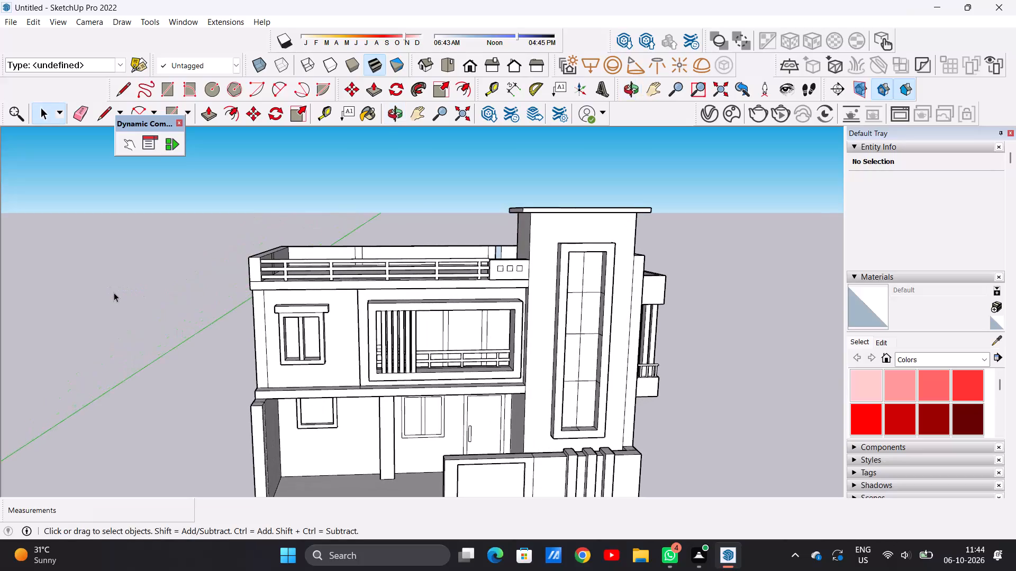
Draw a line about 4' long across the front floor strip, just beside the open end of the low front wall.
{"action": "scroll", "coordinate": [119, 285], "scroll_direction": "down", "scroll_amount": 7}
{"action": "scroll", "coordinate": [412, 268], "scroll_direction": "down", "scroll_amount": 6}
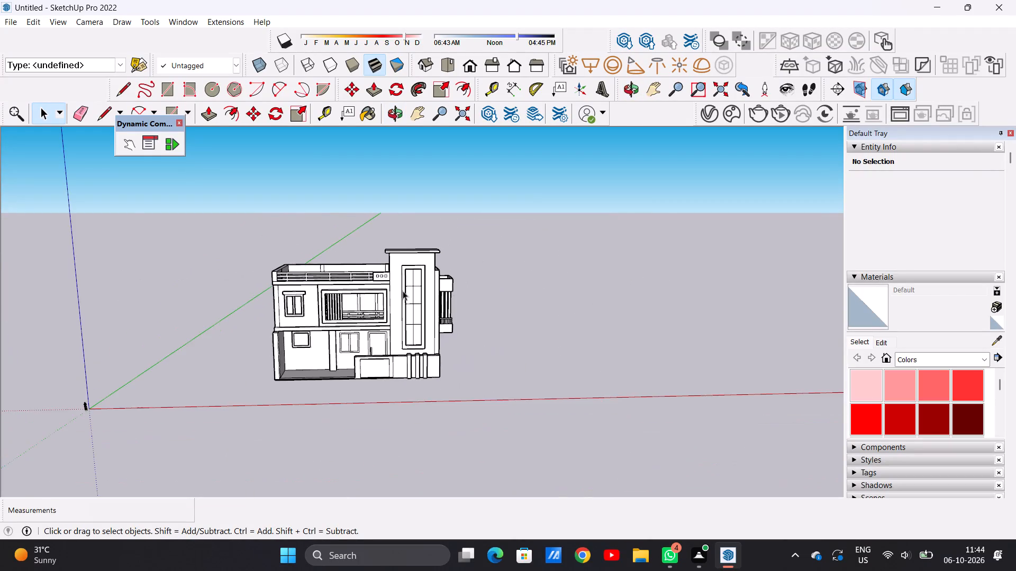
{"action": "scroll", "coordinate": [288, 297], "scroll_direction": "up", "scroll_amount": 6}
{"action": "scroll", "coordinate": [364, 296], "scroll_direction": "up", "scroll_amount": 4}
{"action": "middle_click_drag", "start_coordinate": [451, 365], "coordinate": [442, 327]}
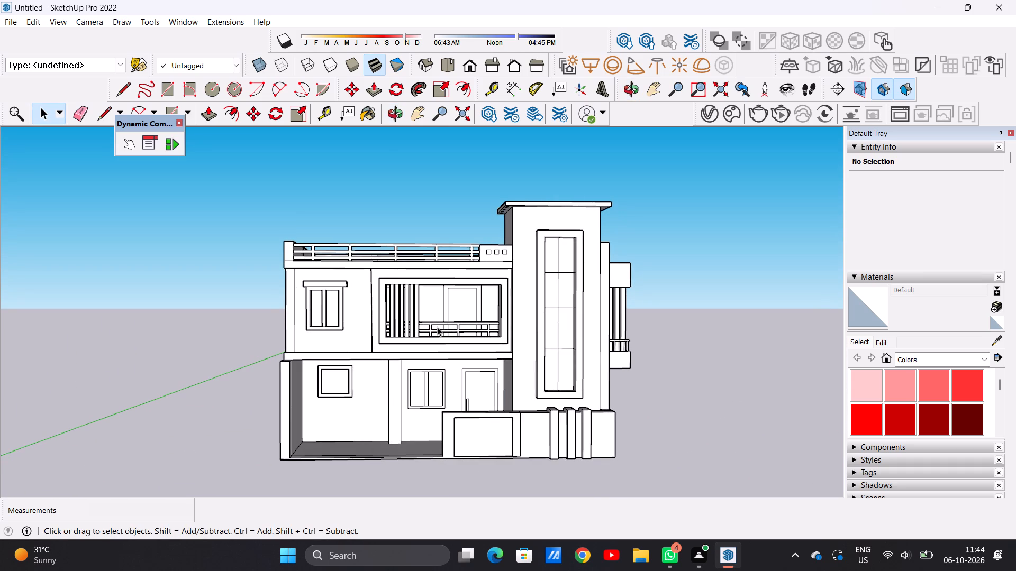
{"action": "middle_click_drag", "start_coordinate": [308, 446], "coordinate": [314, 491]}
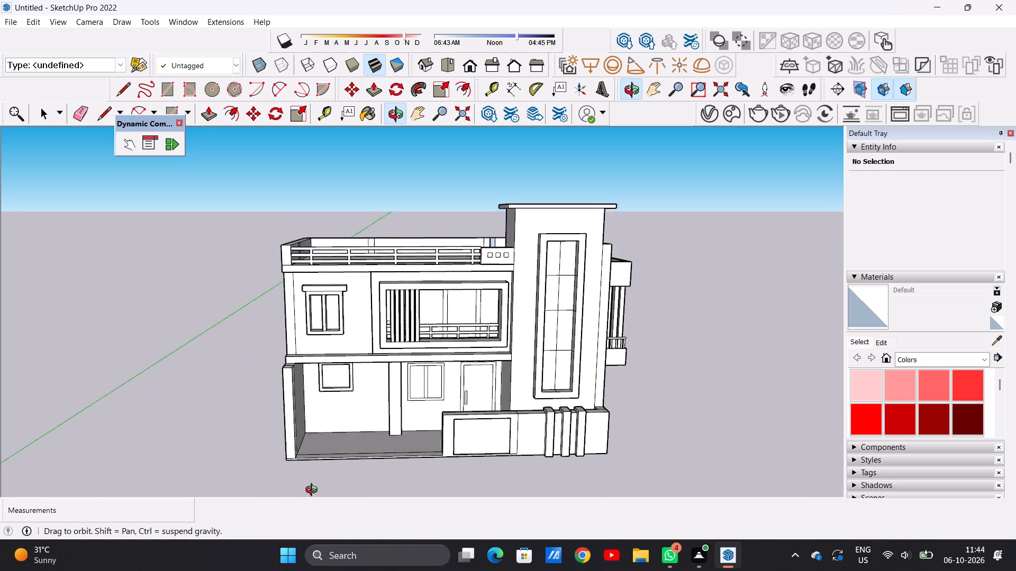
{"action": "middle_click_drag", "start_coordinate": [314, 491], "coordinate": [288, 549]}
{"action": "scroll", "coordinate": [324, 432], "scroll_direction": "up", "scroll_amount": 7}
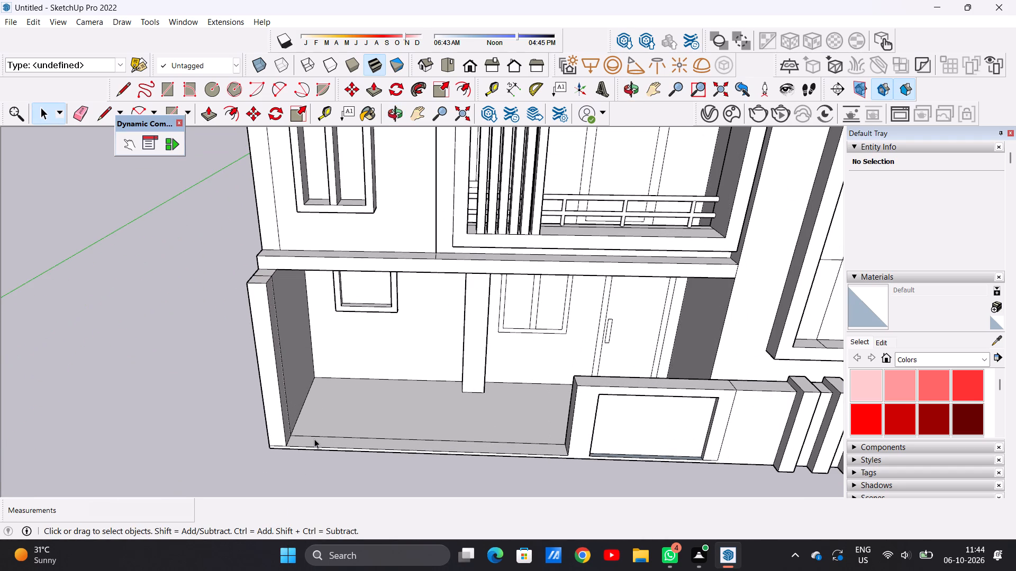
{"action": "scroll", "coordinate": [316, 437], "scroll_direction": "down", "scroll_amount": 3}
{"action": "middle_click_drag", "start_coordinate": [437, 456], "coordinate": [444, 391]}
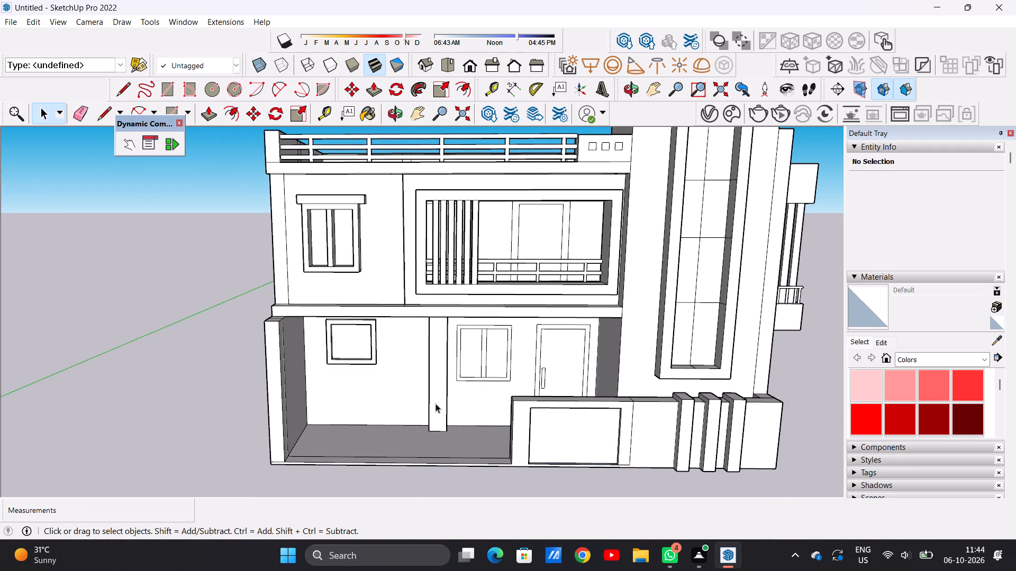
{"action": "scroll", "coordinate": [607, 499], "scroll_direction": "down", "scroll_amount": 5}
{"action": "middle_click_drag", "start_coordinate": [510, 462], "coordinate": [513, 507]}
{"action": "scroll", "coordinate": [508, 451], "scroll_direction": "up", "scroll_amount": 11}
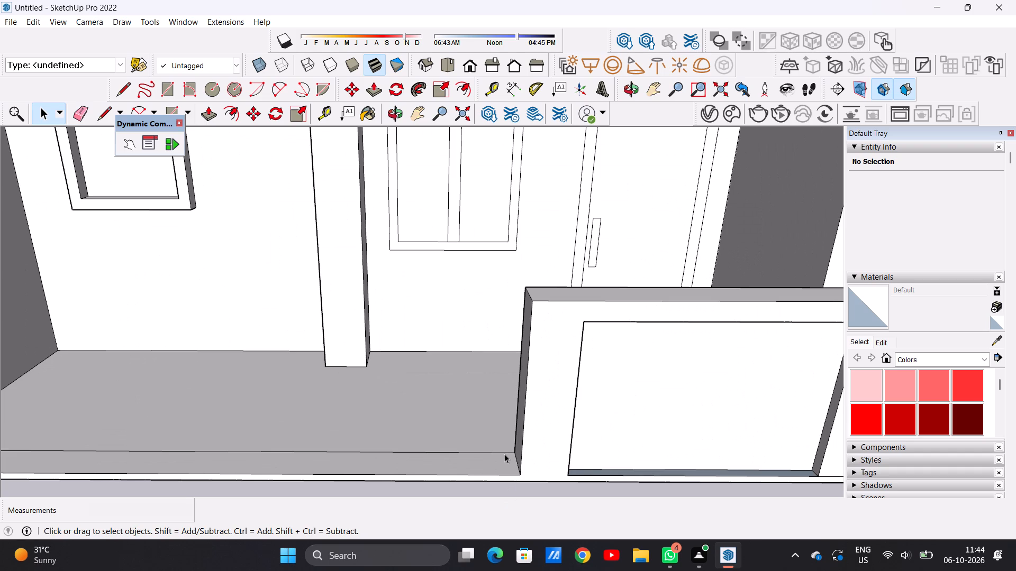
{"action": "key", "text": "l"}
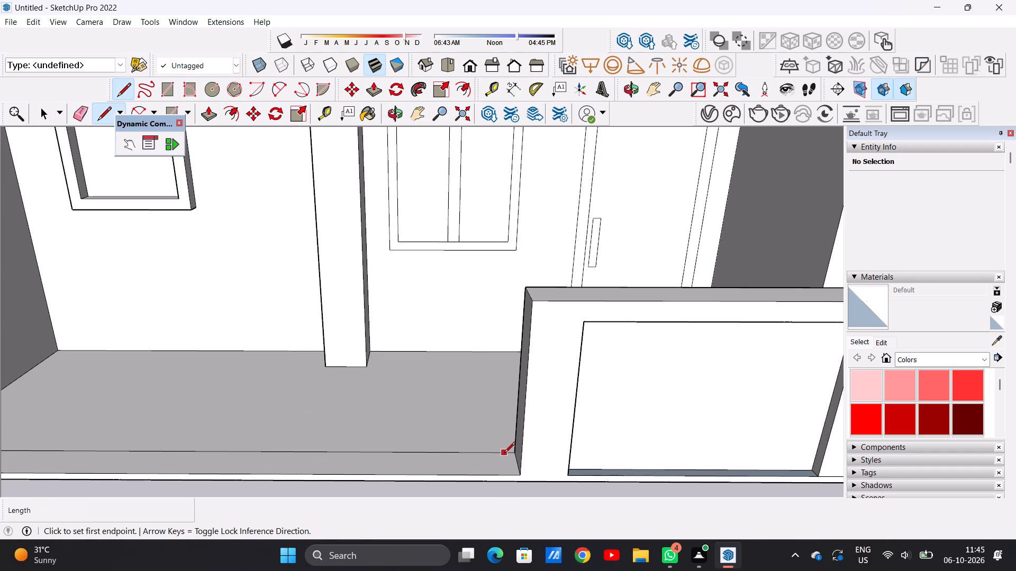
{"action": "left_click", "coordinate": [477, 453]}
{"action": "left_click", "coordinate": [478, 477]}
{"action": "key", "text": "space"}
Push/Pull the small strip face beside the front wall up about 25' to form a gate post taller than the wall.
{"action": "key", "text": "p"}
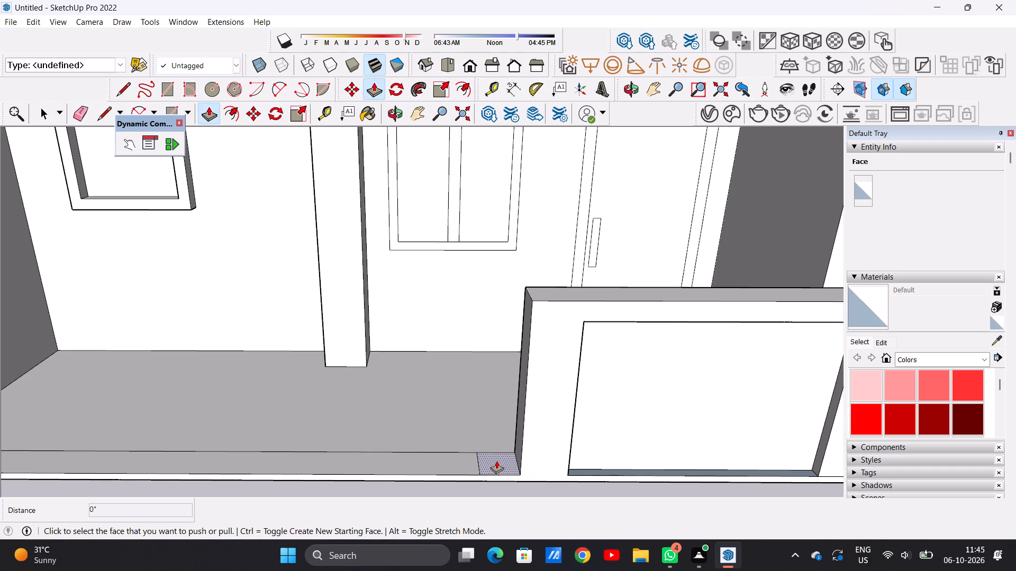
{"action": "left_click", "coordinate": [496, 461]}
{"action": "scroll", "coordinate": [537, 244], "scroll_direction": "down", "scroll_amount": 3}
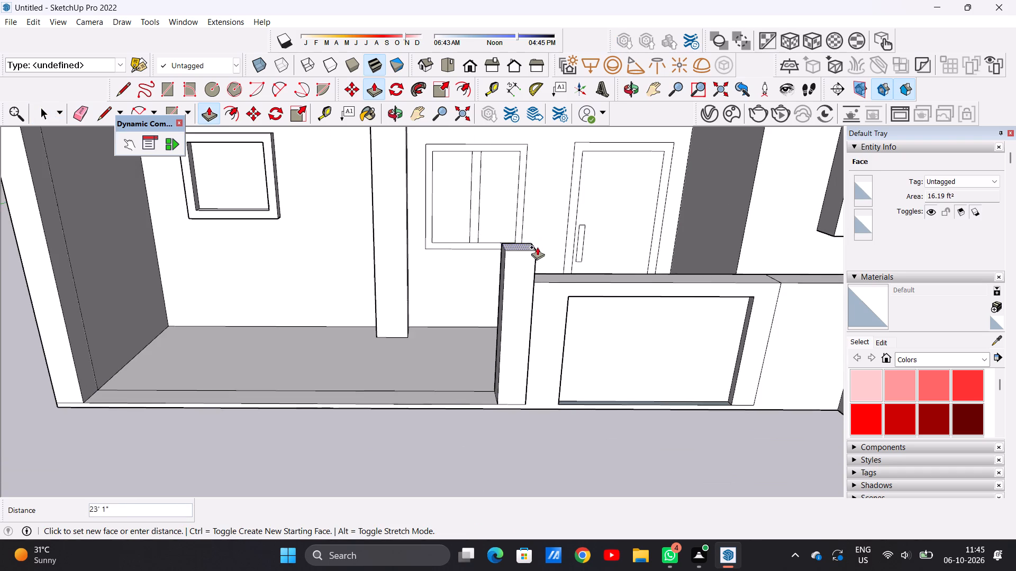
{"action": "scroll", "coordinate": [537, 247], "scroll_direction": "down", "scroll_amount": 10}
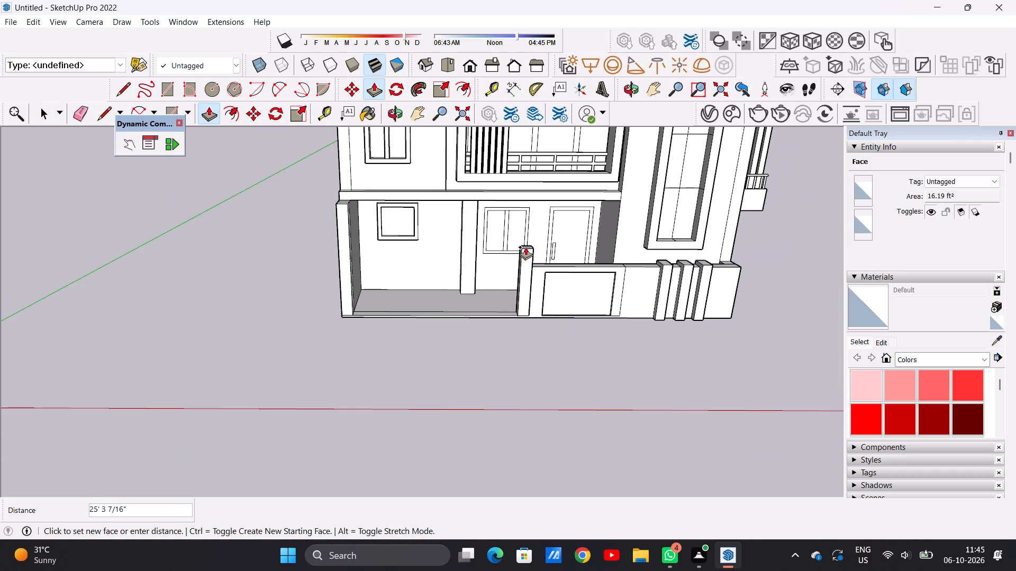
{"action": "left_click", "coordinate": [525, 244]}
{"action": "key", "text": "space"}
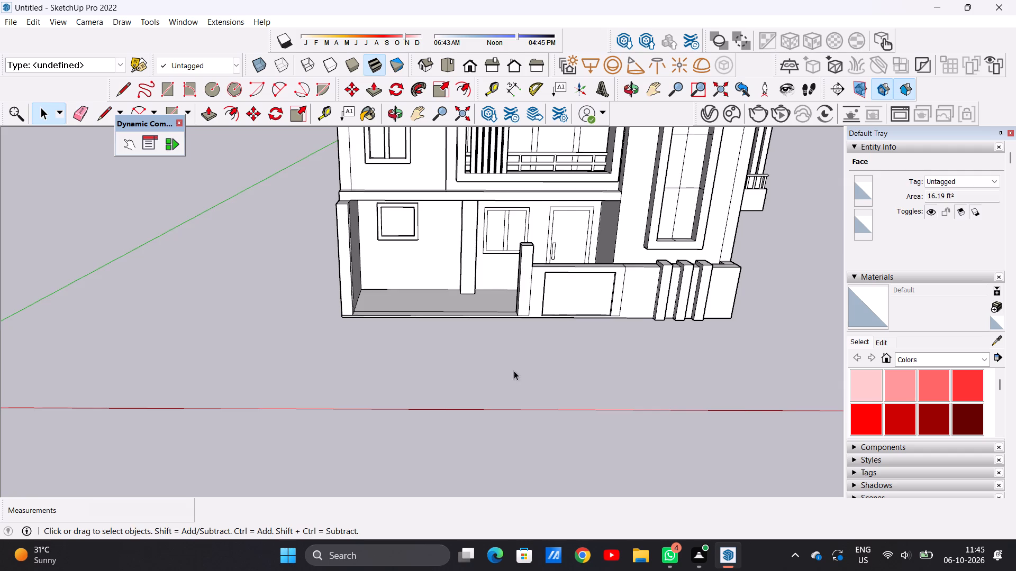
Draw a line about 4' long across the entrance floor strip, close to the side wall opposite the gate post.
{"action": "middle_click_drag", "start_coordinate": [511, 374], "coordinate": [507, 277]}
{"action": "scroll", "coordinate": [493, 319], "scroll_direction": "down", "scroll_amount": 3}
{"action": "scroll", "coordinate": [492, 278], "scroll_direction": "up", "scroll_amount": 7}
{"action": "middle_click_drag", "start_coordinate": [482, 315], "coordinate": [484, 386]}
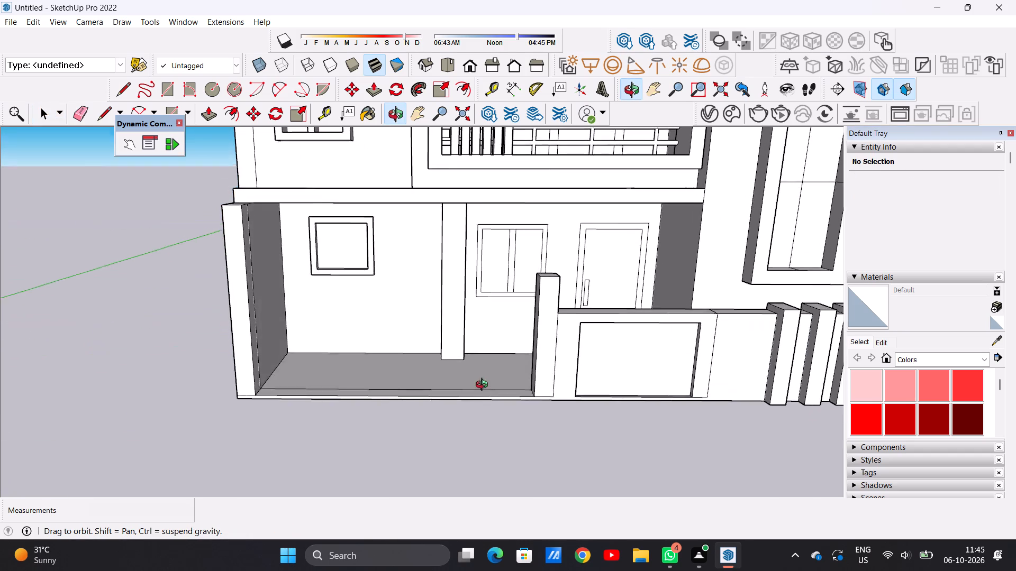
{"action": "middle_click_drag", "start_coordinate": [484, 386], "coordinate": [488, 399]}
{"action": "middle_click_drag", "start_coordinate": [488, 399], "coordinate": [483, 409]}
{"action": "scroll", "coordinate": [238, 331], "scroll_direction": "up", "scroll_amount": 2}
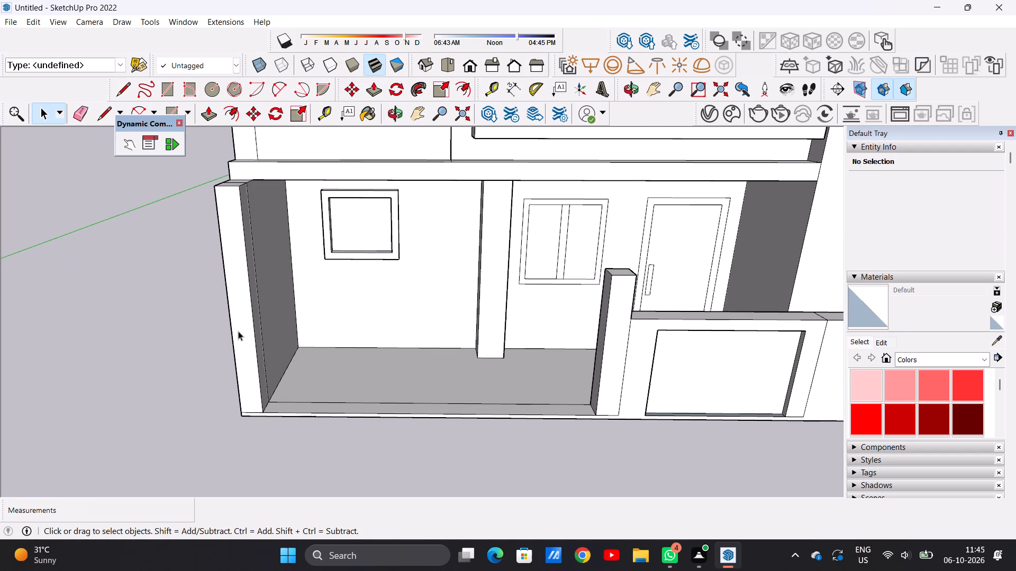
{"action": "scroll", "coordinate": [297, 331], "scroll_direction": "down", "scroll_amount": 1}
{"action": "middle_click_drag", "start_coordinate": [291, 395], "coordinate": [294, 434]}
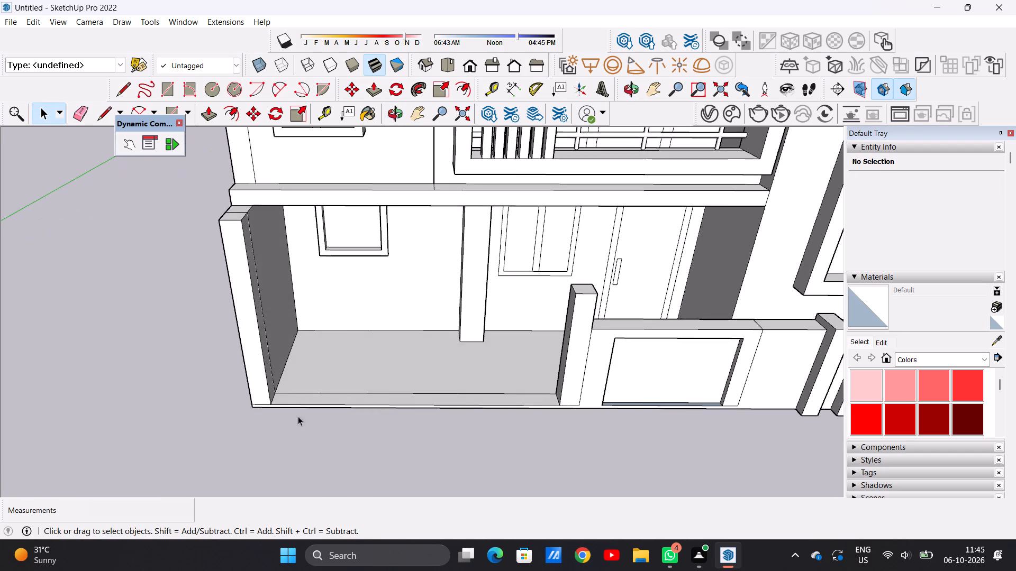
{"action": "scroll", "coordinate": [303, 395], "scroll_direction": "up", "scroll_amount": 7}
{"action": "key", "text": "l"}
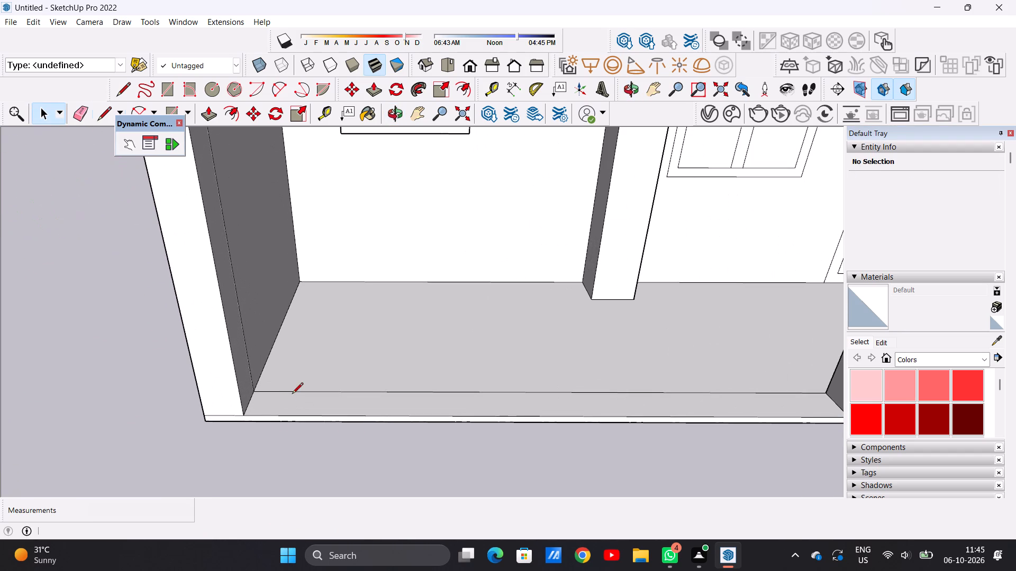
{"action": "scroll", "coordinate": [257, 402], "scroll_direction": "up", "scroll_amount": 5}
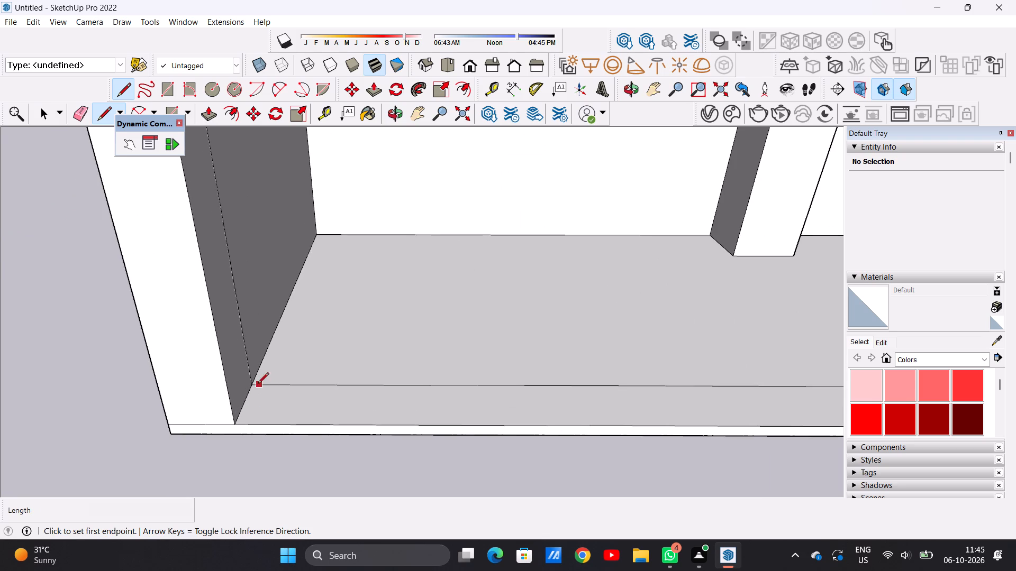
{"action": "left_click", "coordinate": [265, 386]}
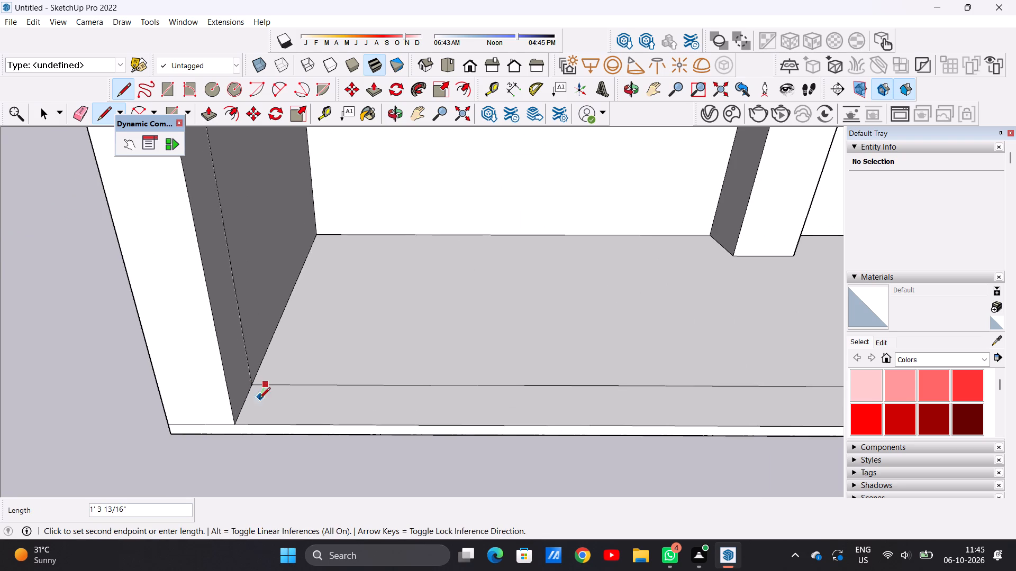
{"action": "left_click", "coordinate": [251, 427]}
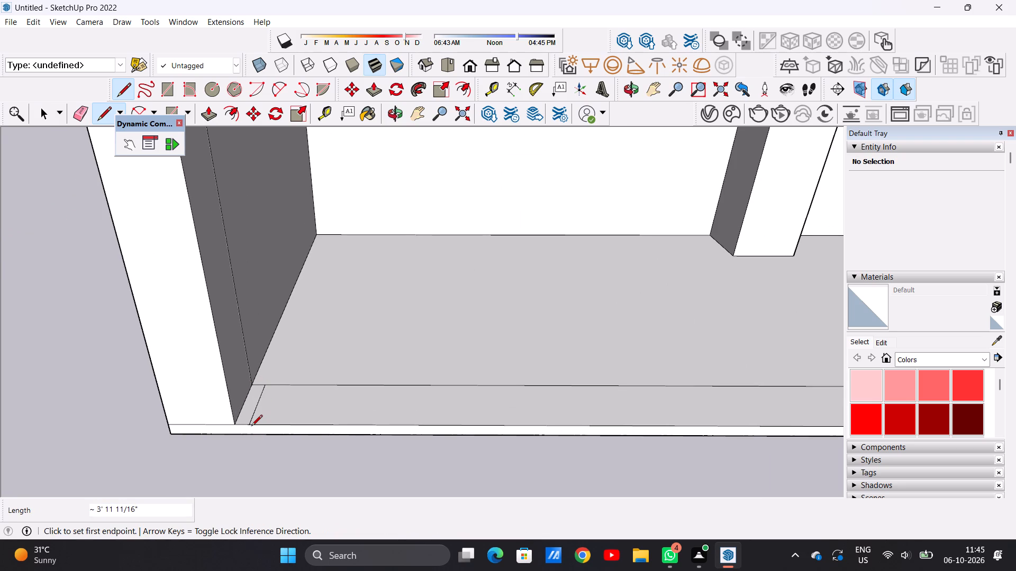
Draw a matching line across the entrance floor strip close to the base of the gate post.
{"action": "scroll", "coordinate": [336, 420], "scroll_direction": "down", "scroll_amount": 8}
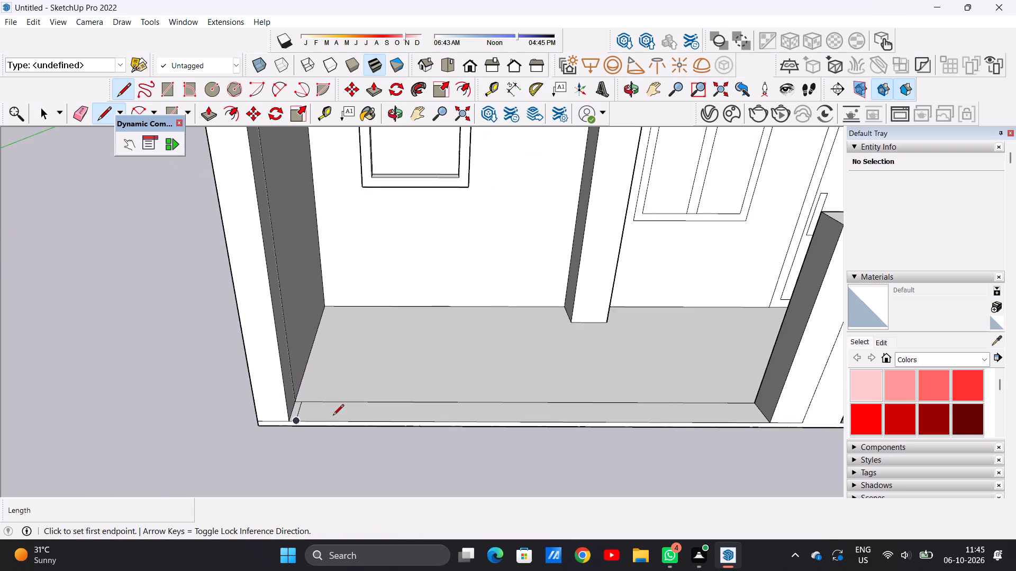
{"action": "scroll", "coordinate": [333, 416], "scroll_direction": "down", "scroll_amount": 2}
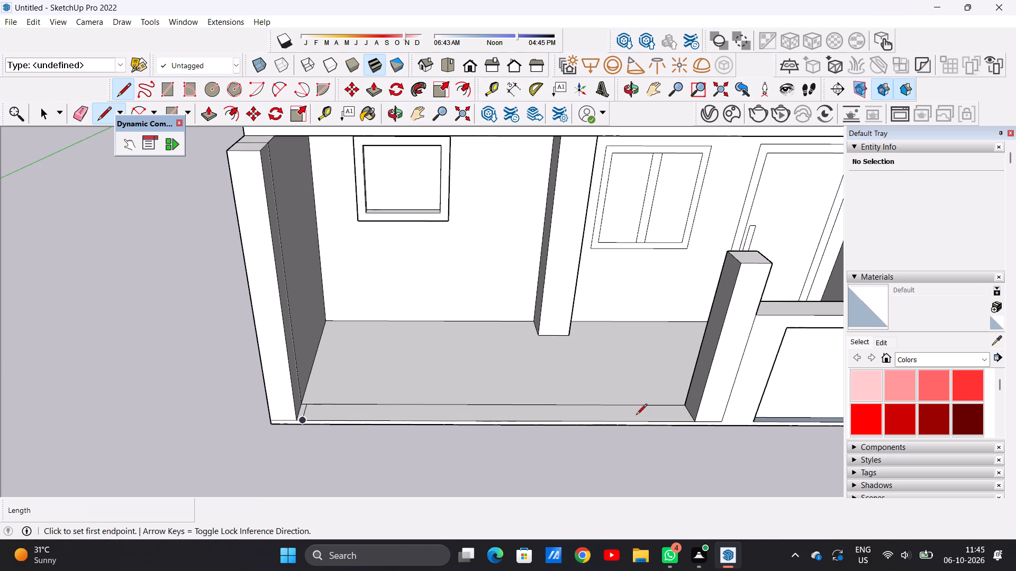
{"action": "scroll", "coordinate": [702, 398], "scroll_direction": "up", "scroll_amount": 10}
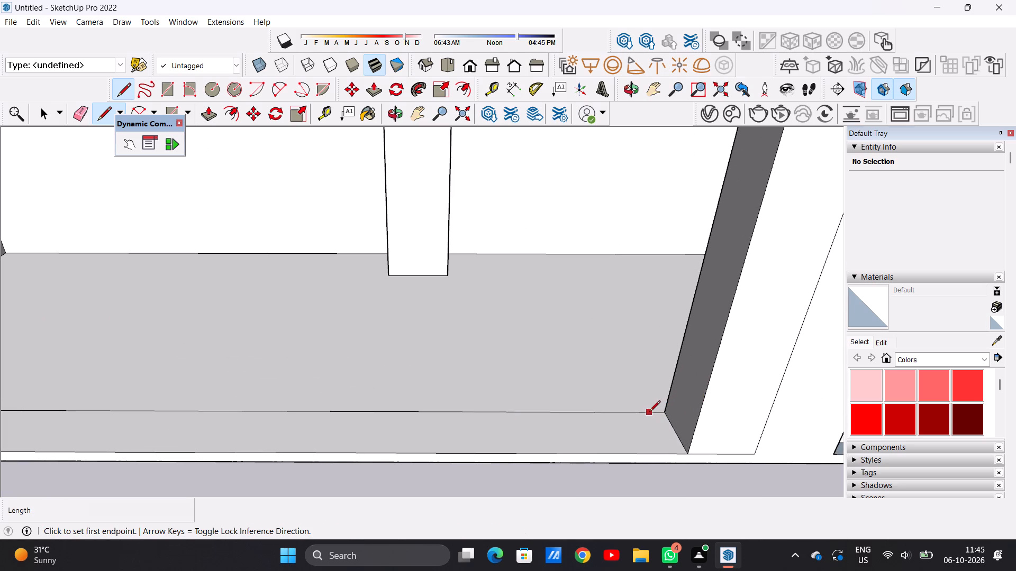
{"action": "left_click", "coordinate": [649, 413]}
{"action": "left_click", "coordinate": [667, 454]}
Draw three closely spaced lines, each about 4' long, across the middle of the entrance floor strip.
{"action": "scroll", "coordinate": [659, 425], "scroll_direction": "down", "scroll_amount": 2}
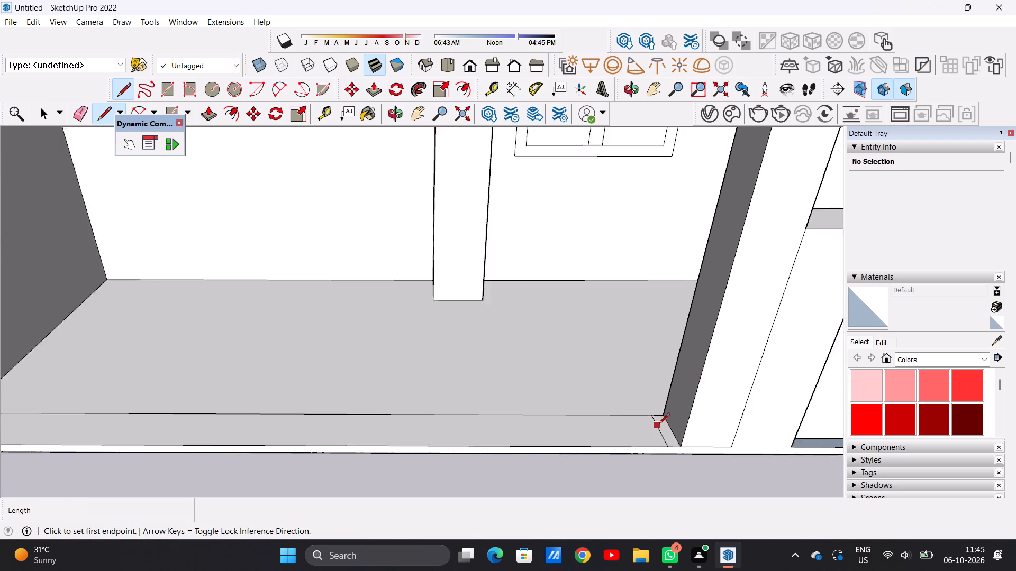
{"action": "scroll", "coordinate": [659, 425], "scroll_direction": "down", "scroll_amount": 8}
{"action": "scroll", "coordinate": [475, 422], "scroll_direction": "up", "scroll_amount": 4}
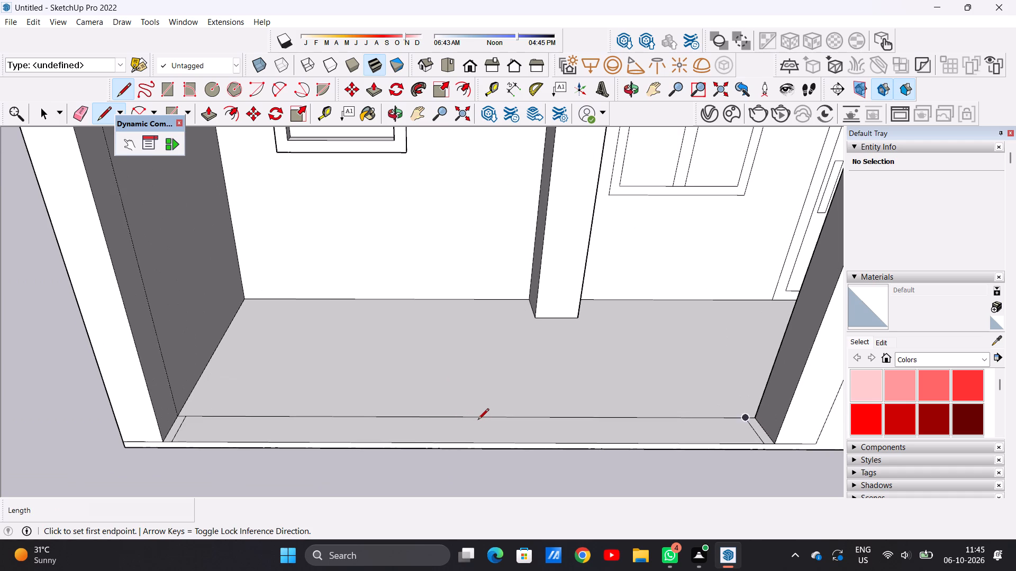
{"action": "left_click", "coordinate": [451, 418]}
{"action": "left_click", "coordinate": [451, 444]}
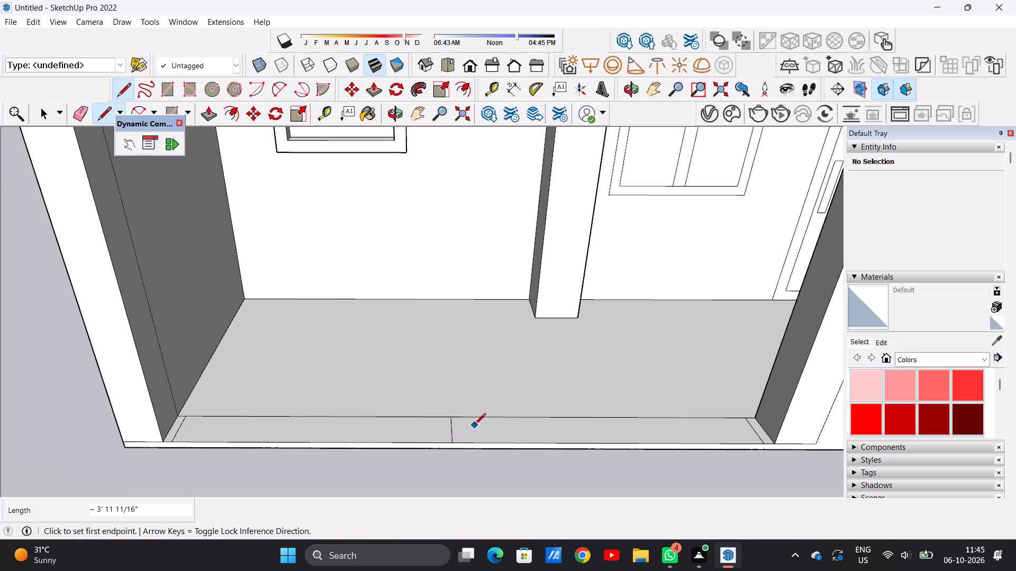
{"action": "left_click", "coordinate": [480, 419]}
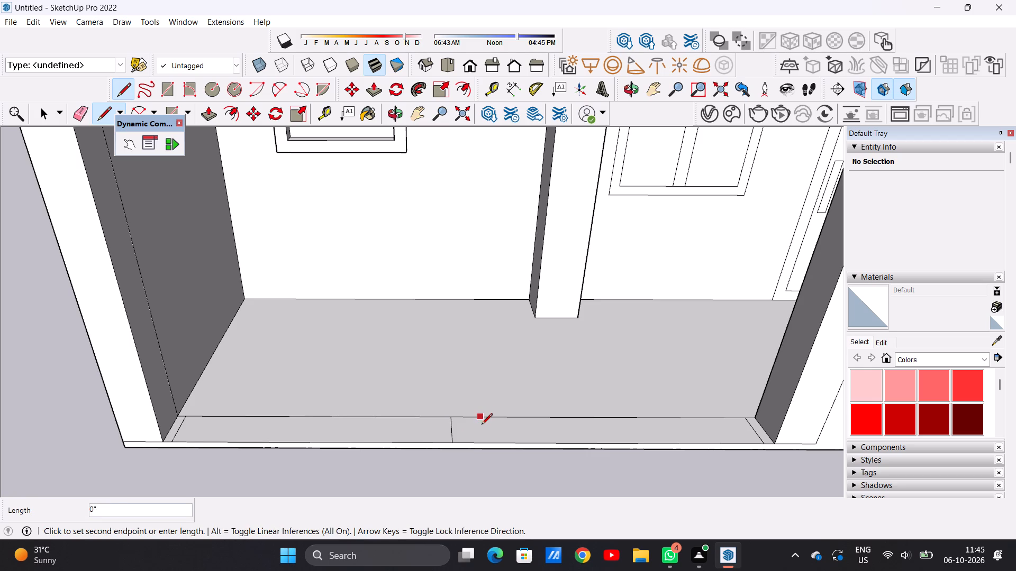
{"action": "left_click", "coordinate": [485, 443]}
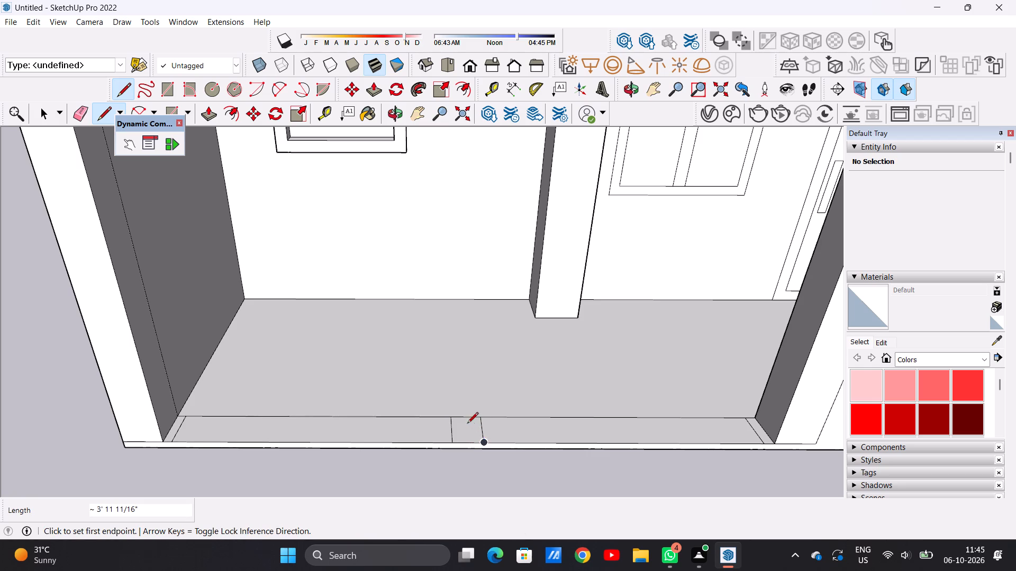
{"action": "left_click", "coordinate": [465, 419]}
{"action": "left_click", "coordinate": [469, 440]}
{"action": "key", "text": "space"}
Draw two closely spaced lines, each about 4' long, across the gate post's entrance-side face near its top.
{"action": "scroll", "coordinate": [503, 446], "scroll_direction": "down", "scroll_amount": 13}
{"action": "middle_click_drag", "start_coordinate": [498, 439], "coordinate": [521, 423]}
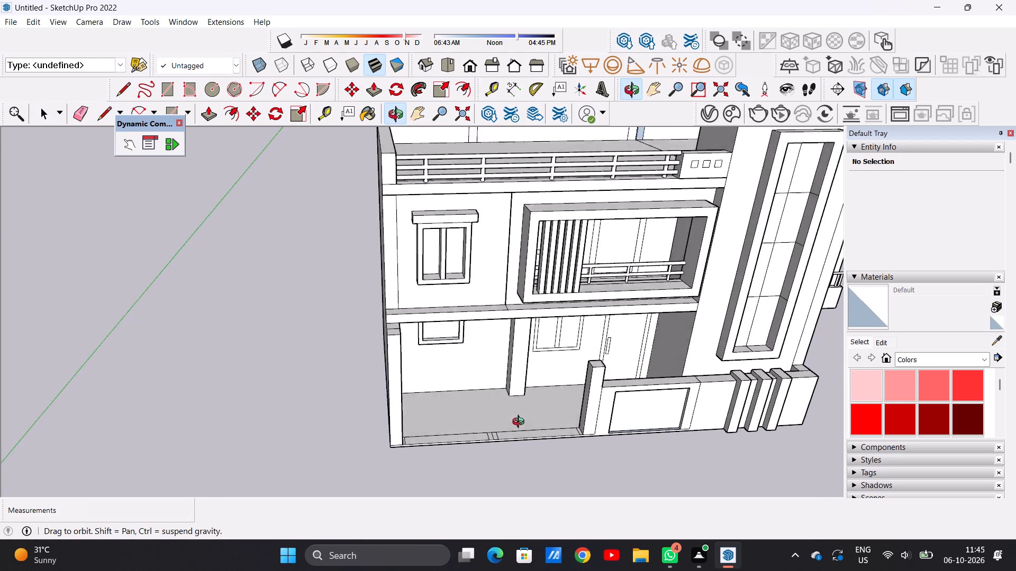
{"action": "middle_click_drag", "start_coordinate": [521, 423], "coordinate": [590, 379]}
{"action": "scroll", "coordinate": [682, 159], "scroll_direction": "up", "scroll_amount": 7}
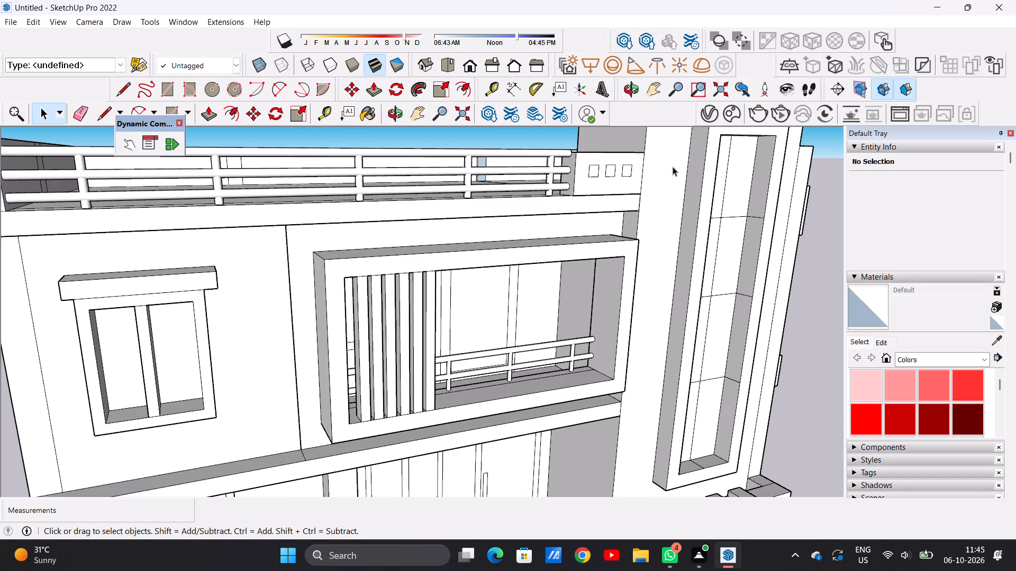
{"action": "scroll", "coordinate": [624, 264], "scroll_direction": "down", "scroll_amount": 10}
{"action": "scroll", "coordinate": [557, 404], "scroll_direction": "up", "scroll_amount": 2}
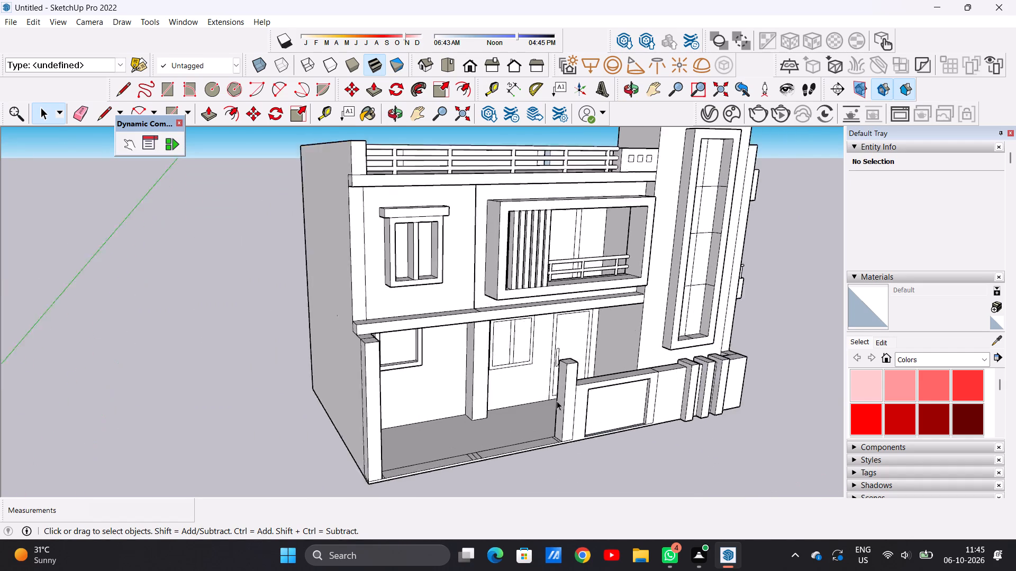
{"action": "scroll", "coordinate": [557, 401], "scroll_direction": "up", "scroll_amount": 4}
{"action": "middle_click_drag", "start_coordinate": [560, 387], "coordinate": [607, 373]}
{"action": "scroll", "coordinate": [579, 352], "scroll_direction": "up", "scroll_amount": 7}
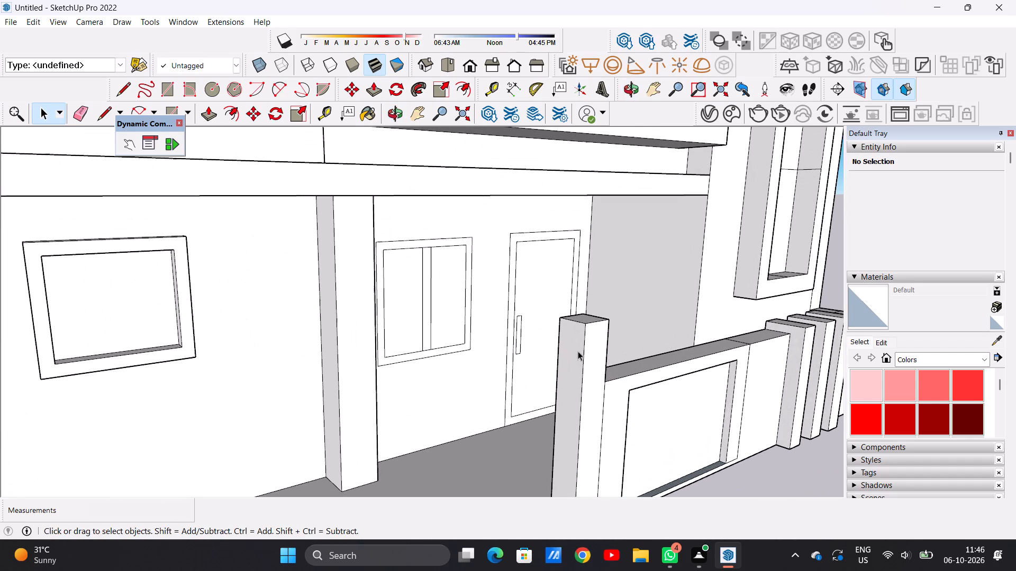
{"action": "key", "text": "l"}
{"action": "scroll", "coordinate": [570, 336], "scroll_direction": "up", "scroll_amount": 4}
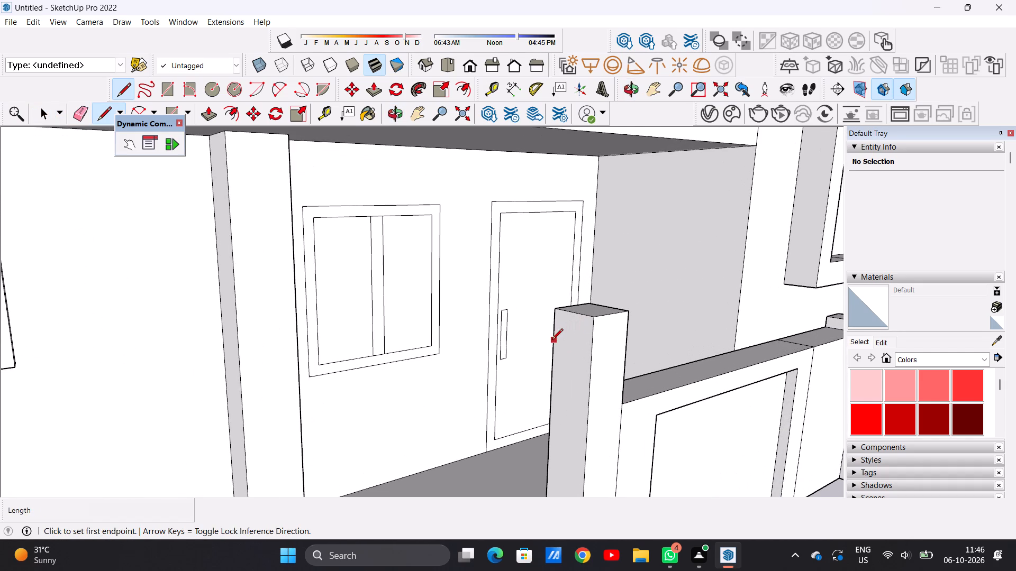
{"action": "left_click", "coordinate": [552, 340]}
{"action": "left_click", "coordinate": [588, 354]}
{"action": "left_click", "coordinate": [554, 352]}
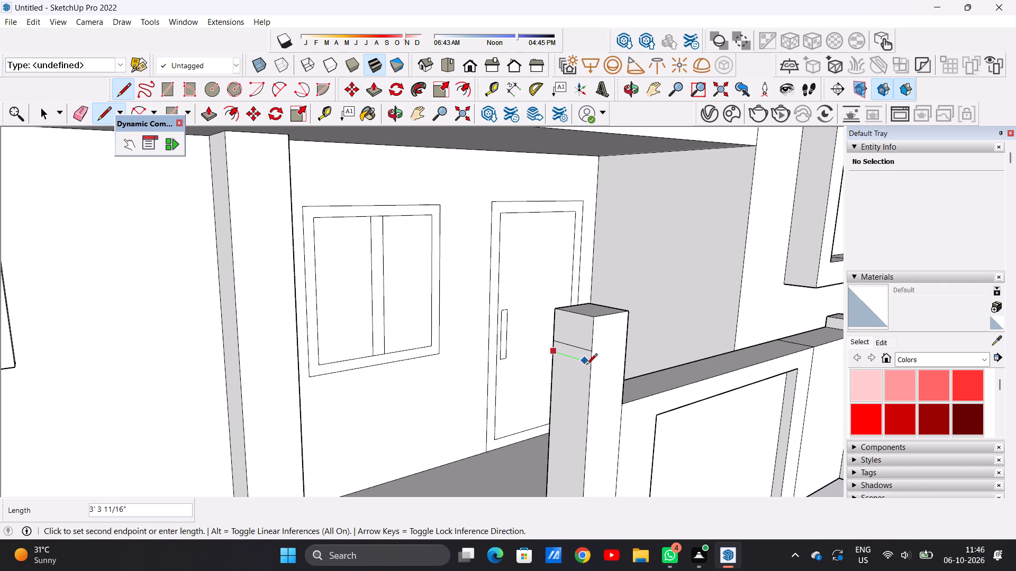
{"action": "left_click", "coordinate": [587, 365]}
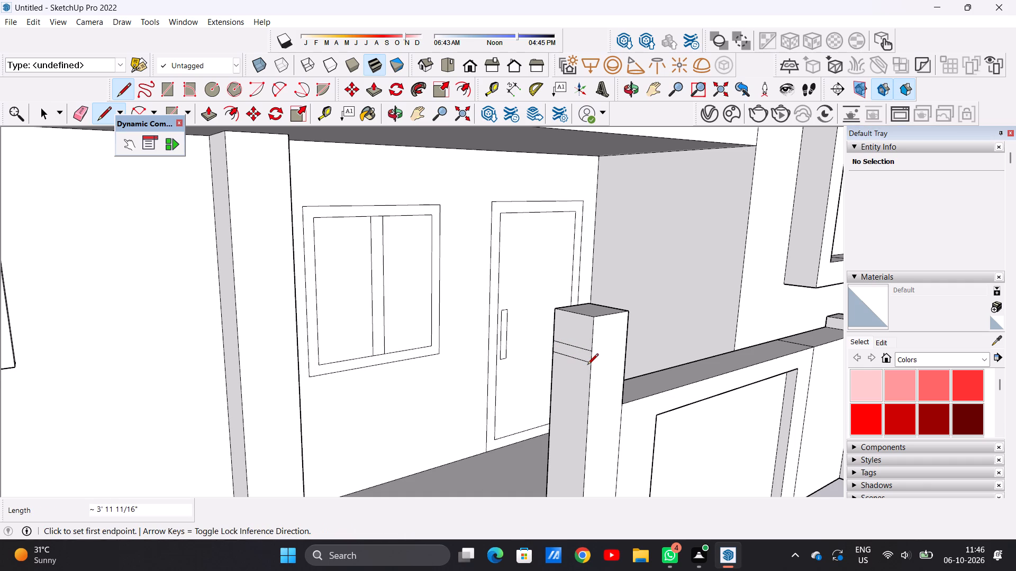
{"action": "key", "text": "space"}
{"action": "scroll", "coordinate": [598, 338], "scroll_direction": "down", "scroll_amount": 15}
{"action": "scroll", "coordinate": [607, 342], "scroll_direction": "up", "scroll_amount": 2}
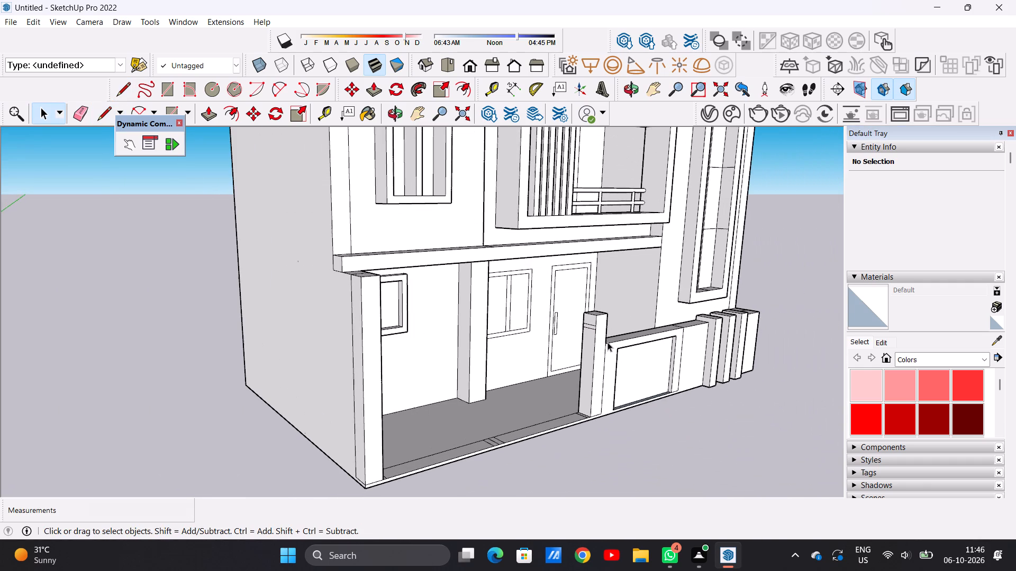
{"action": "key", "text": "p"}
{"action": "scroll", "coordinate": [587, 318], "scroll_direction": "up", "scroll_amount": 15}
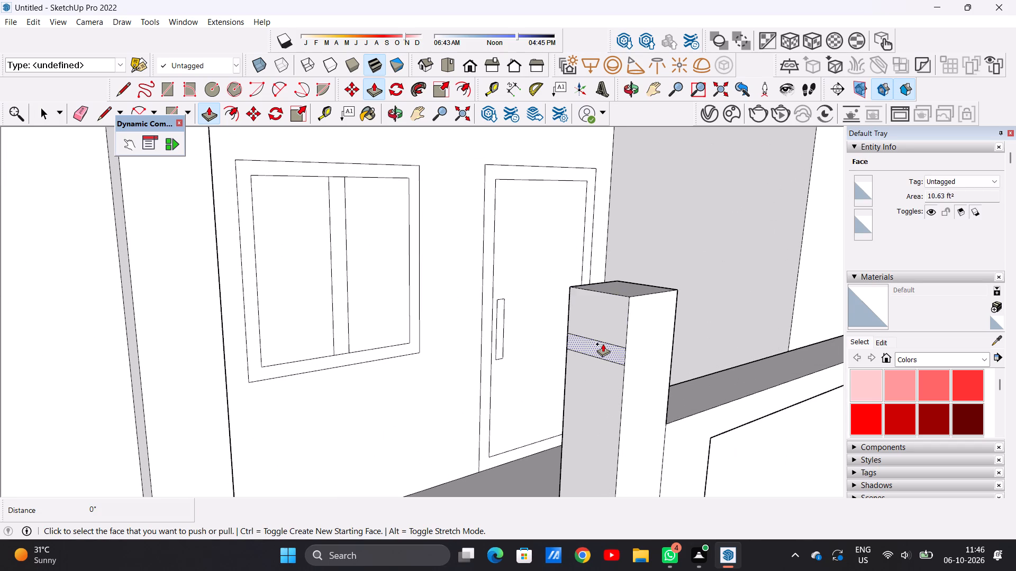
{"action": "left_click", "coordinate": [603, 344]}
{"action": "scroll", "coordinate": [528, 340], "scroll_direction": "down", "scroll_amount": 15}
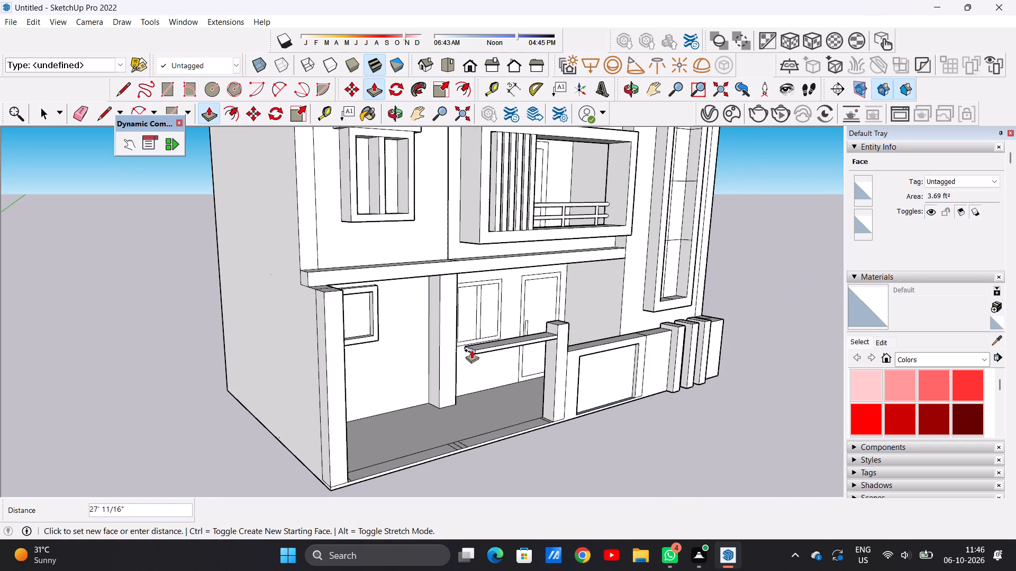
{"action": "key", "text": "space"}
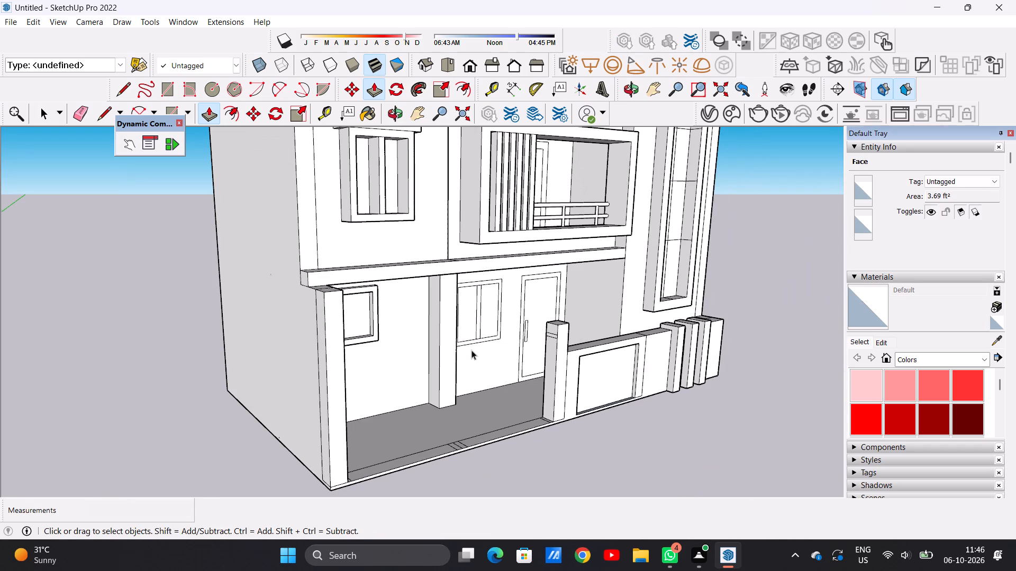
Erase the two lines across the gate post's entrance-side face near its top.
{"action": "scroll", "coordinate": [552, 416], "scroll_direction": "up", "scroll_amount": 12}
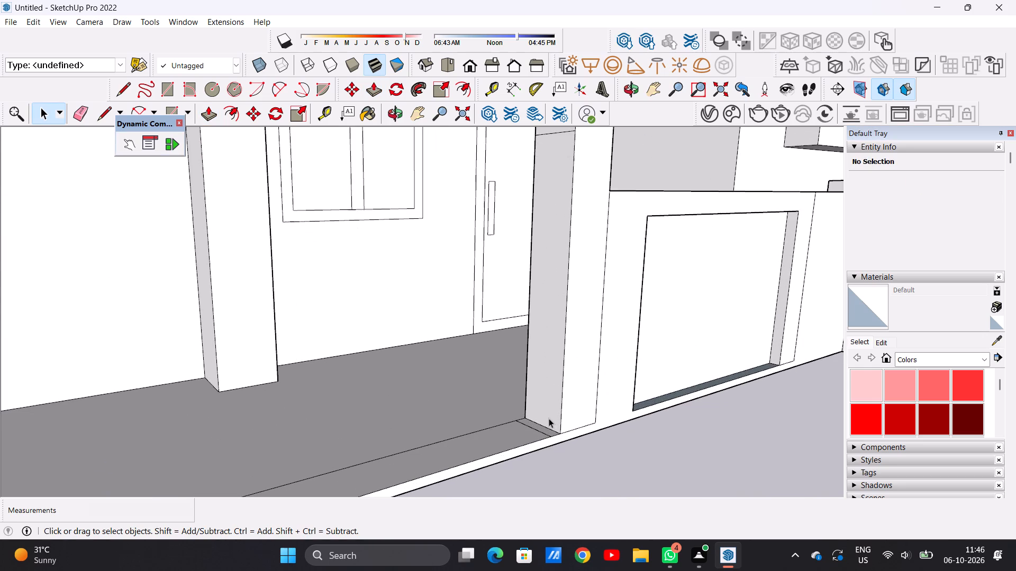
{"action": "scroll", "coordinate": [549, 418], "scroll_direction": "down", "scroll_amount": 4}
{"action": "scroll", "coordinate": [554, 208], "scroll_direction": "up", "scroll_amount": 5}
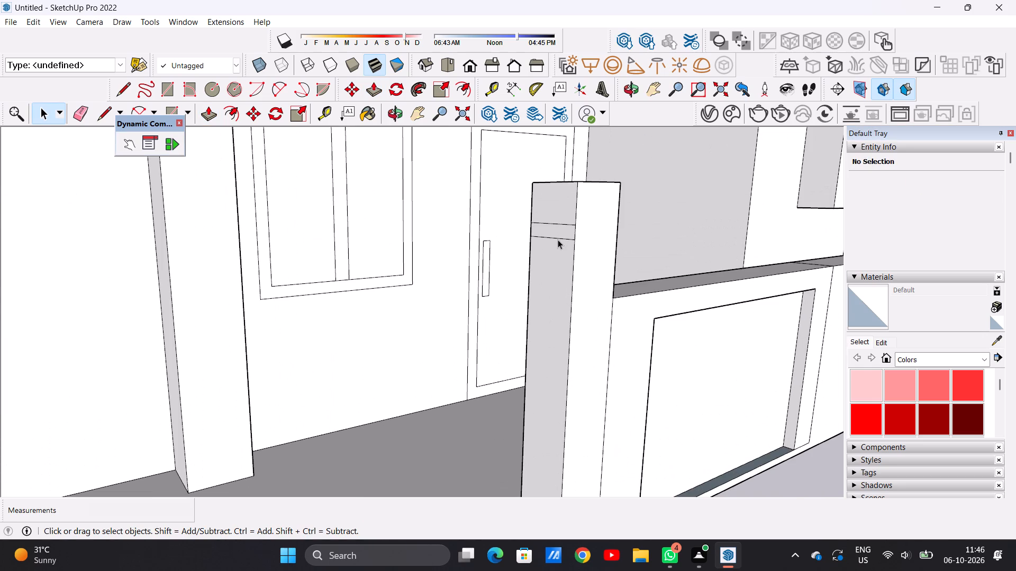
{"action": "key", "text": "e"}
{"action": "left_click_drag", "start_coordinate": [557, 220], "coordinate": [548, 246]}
Push/Pull the narrow floor strip at the gate post's base up about 23' 3", slightly lower than the post.
{"action": "scroll", "coordinate": [548, 246], "scroll_direction": "down", "scroll_amount": 12}
{"action": "scroll", "coordinate": [551, 358], "scroll_direction": "up", "scroll_amount": 1}
{"action": "middle_click_drag", "start_coordinate": [543, 368], "coordinate": [504, 439]}
{"action": "scroll", "coordinate": [516, 416], "scroll_direction": "up", "scroll_amount": 7}
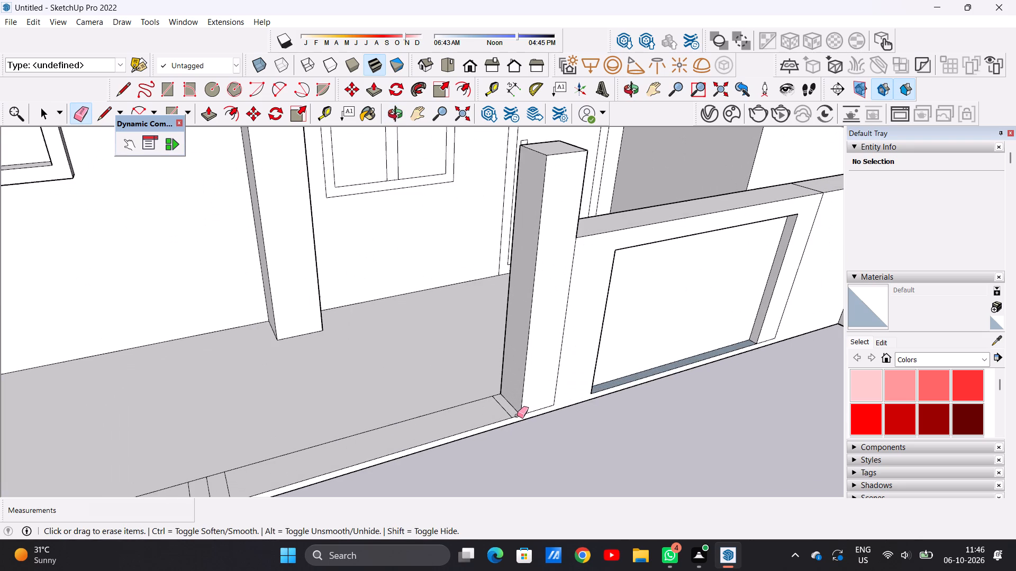
{"action": "key", "text": "p"}
{"action": "scroll", "coordinate": [521, 412], "scroll_direction": "up", "scroll_amount": 8}
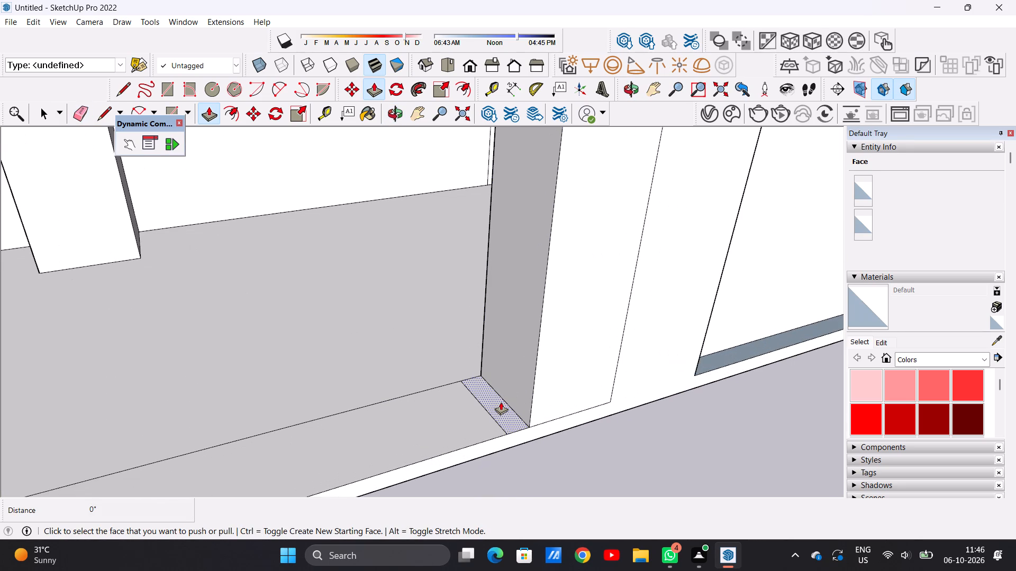
{"action": "left_click", "coordinate": [501, 402]}
{"action": "scroll", "coordinate": [514, 346], "scroll_direction": "down", "scroll_amount": 16}
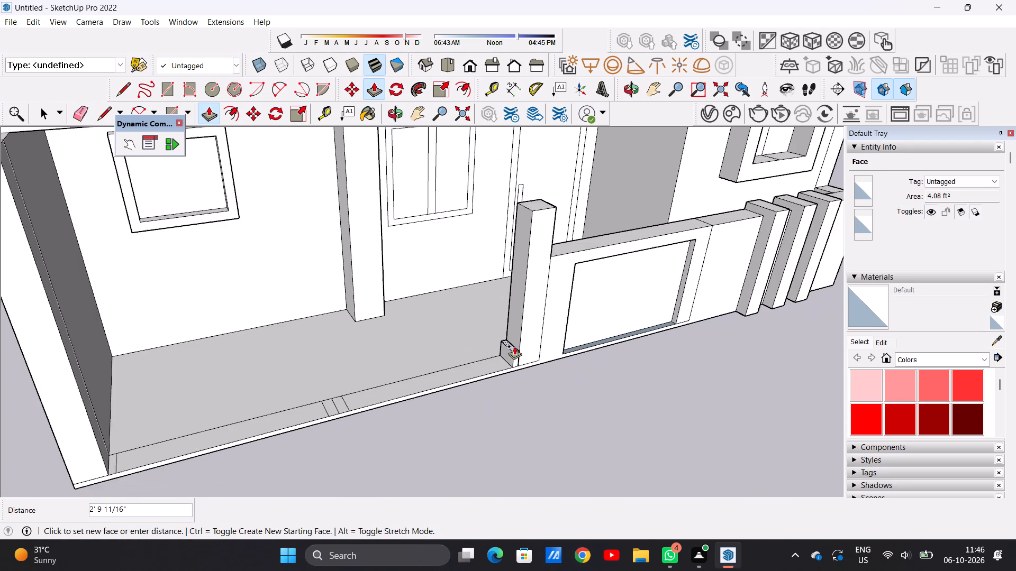
{"action": "scroll", "coordinate": [531, 254], "scroll_direction": "up", "scroll_amount": 10}
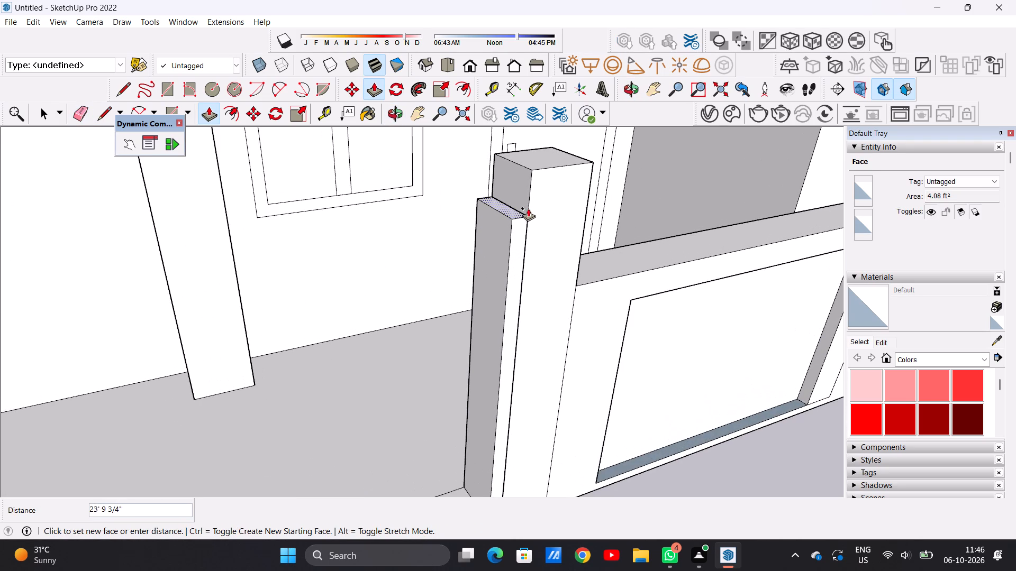
{"action": "left_click", "coordinate": [524, 217]}
Push/Pull the narrow floor strip beside the side wall up 23' 3 7/16", level with the upright beside the gate post.
{"action": "scroll", "coordinate": [501, 245], "scroll_direction": "down", "scroll_amount": 2}
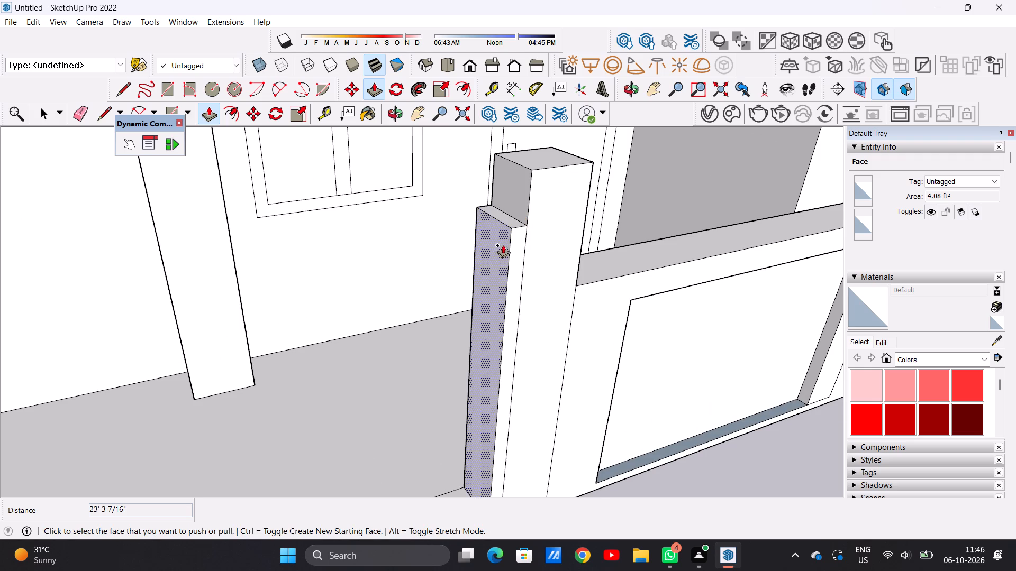
{"action": "scroll", "coordinate": [503, 245], "scroll_direction": "down", "scroll_amount": 15}
{"action": "middle_click_drag", "start_coordinate": [403, 337], "coordinate": [306, 361]}
{"action": "scroll", "coordinate": [303, 303], "scroll_direction": "up", "scroll_amount": 13}
{"action": "left_click", "coordinate": [296, 364]}
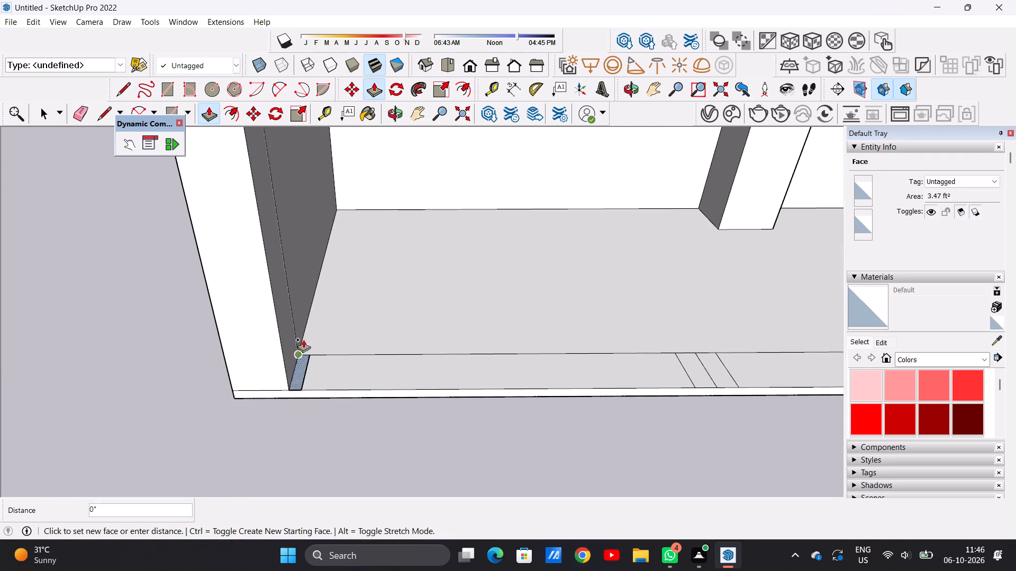
{"action": "scroll", "coordinate": [305, 254], "scroll_direction": "down", "scroll_amount": 19}
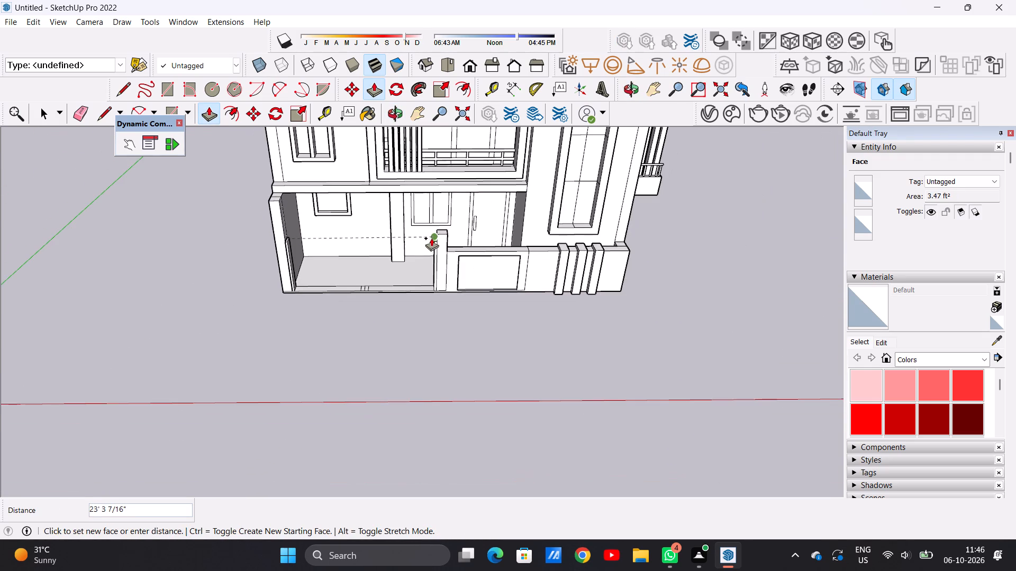
{"action": "scroll", "coordinate": [432, 239], "scroll_direction": "up", "scroll_amount": 12}
{"action": "left_click", "coordinate": [441, 230]}
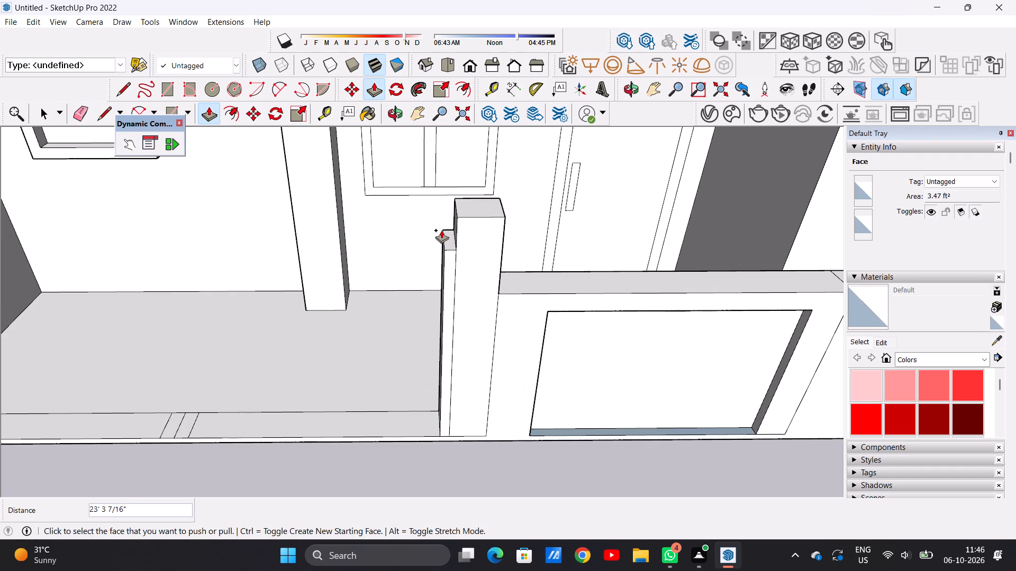
{"action": "key", "text": "space"}
Draw a line about 4' long across the entrance-side face of the upright beside the gate post, just below its top.
{"action": "scroll", "coordinate": [451, 307], "scroll_direction": "down", "scroll_amount": 15}
{"action": "middle_click_drag", "start_coordinate": [395, 333], "coordinate": [561, 260]}
{"action": "scroll", "coordinate": [433, 279], "scroll_direction": "up", "scroll_amount": 8}
{"action": "middle_click_drag", "start_coordinate": [466, 336], "coordinate": [510, 321]}
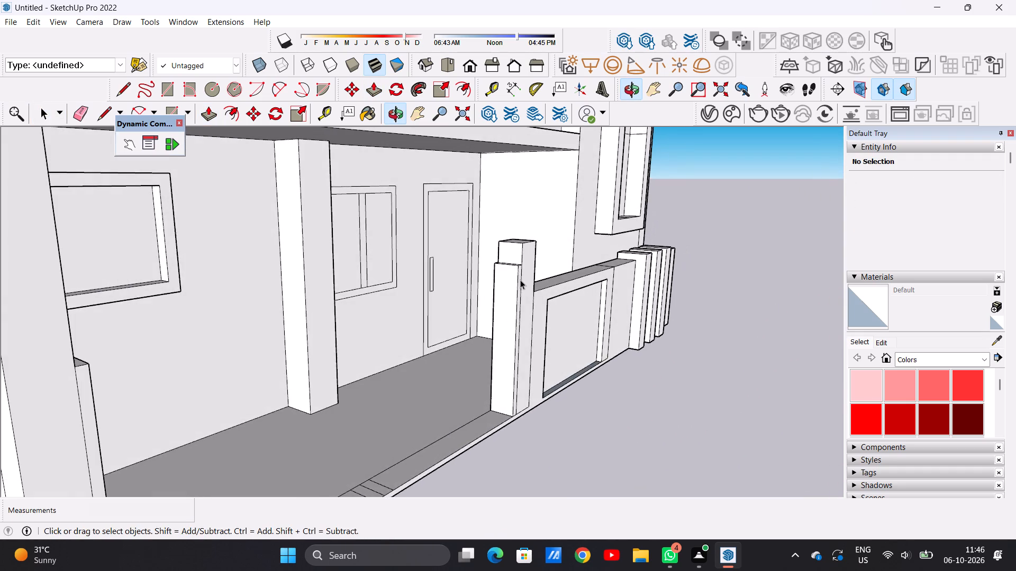
{"action": "scroll", "coordinate": [518, 281], "scroll_direction": "up", "scroll_amount": 7}
{"action": "middle_click_drag", "start_coordinate": [499, 297], "coordinate": [523, 300]}
{"action": "key", "text": "l"}
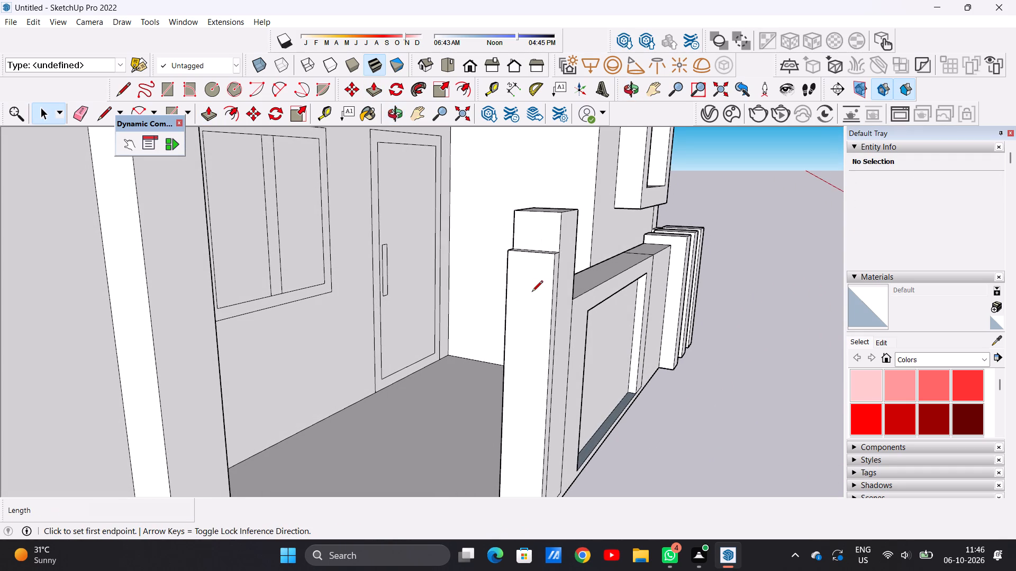
{"action": "left_click", "coordinate": [507, 262]}
{"action": "left_click", "coordinate": [554, 267]}
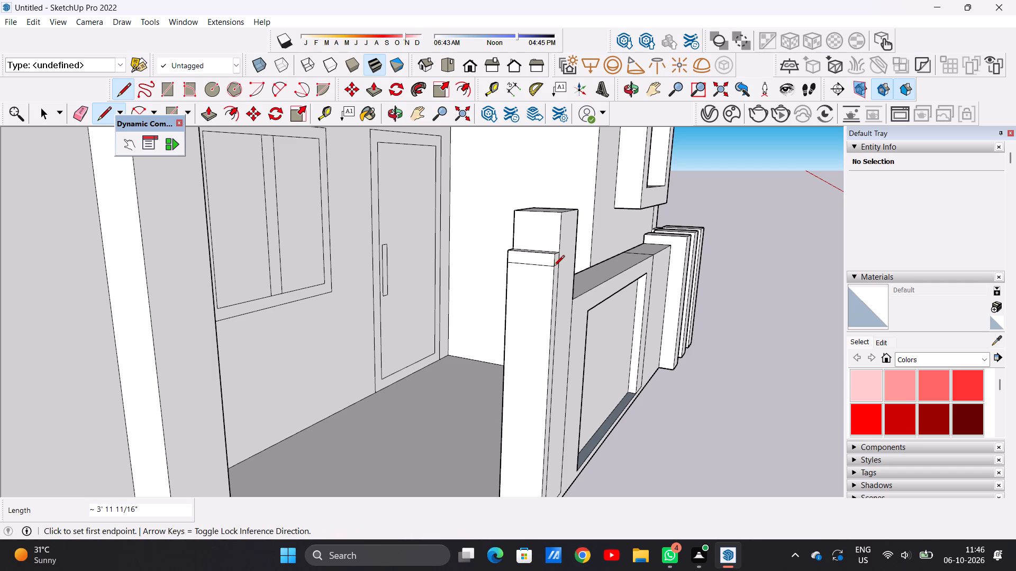
{"action": "key", "text": "space"}
Push/Pull the small face atop the gate-post upright about 58' 9" across the entrance to the side-wall upright as a top rail.
{"action": "type", "text": "P"}
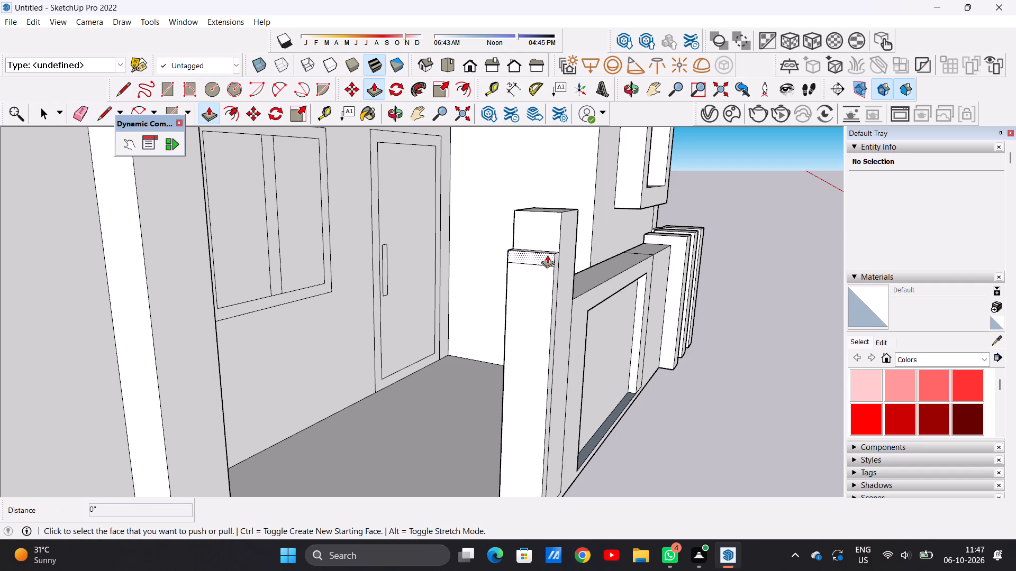
{"action": "left_click", "coordinate": [547, 255]}
{"action": "scroll", "coordinate": [486, 280], "scroll_direction": "down", "scroll_amount": 12}
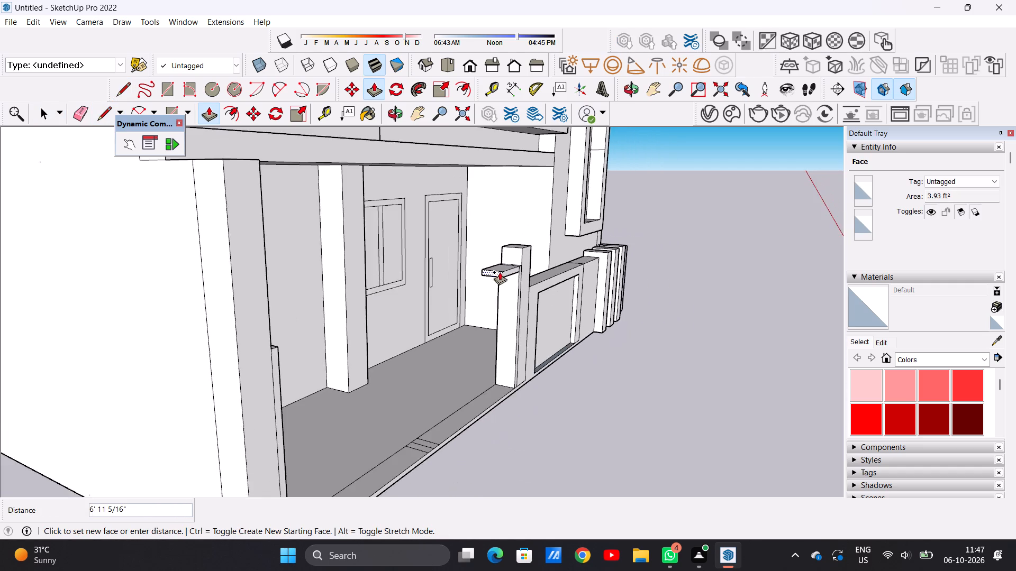
{"action": "middle_click_drag", "start_coordinate": [499, 272], "coordinate": [435, 293]}
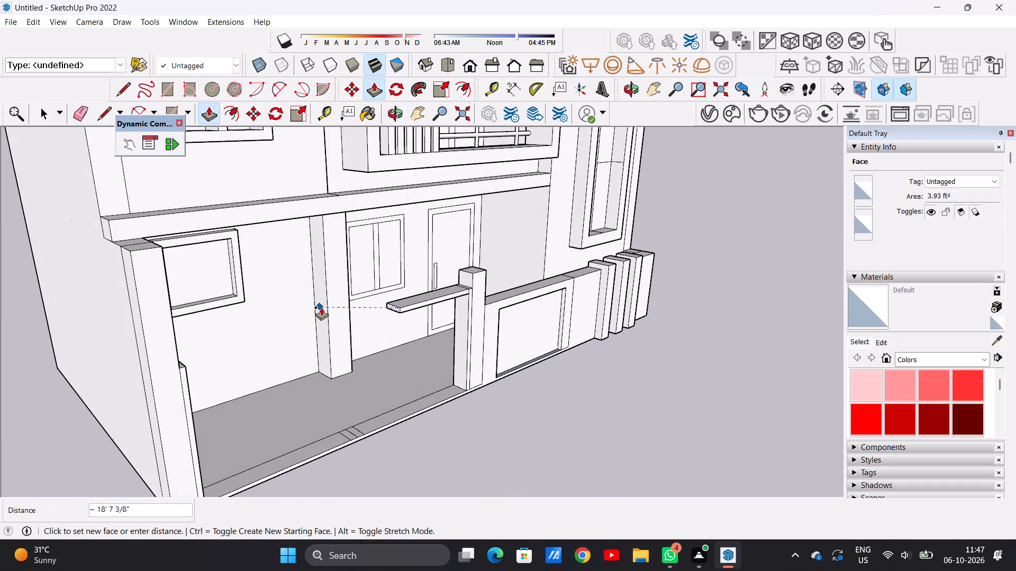
{"action": "scroll", "coordinate": [325, 308], "scroll_direction": "down", "scroll_amount": 2}
{"action": "scroll", "coordinate": [254, 312], "scroll_direction": "down", "scroll_amount": 1}
{"action": "middle_click_drag", "start_coordinate": [328, 331], "coordinate": [236, 312]}
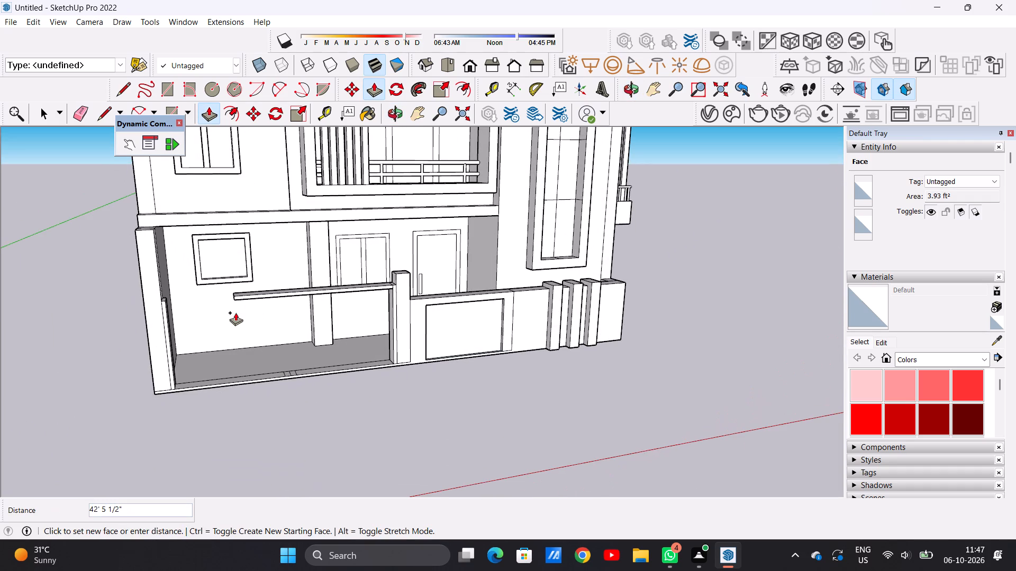
{"action": "scroll", "coordinate": [307, 301], "scroll_direction": "down", "scroll_amount": 7}
{"action": "middle_click_drag", "start_coordinate": [332, 294], "coordinate": [296, 292]}
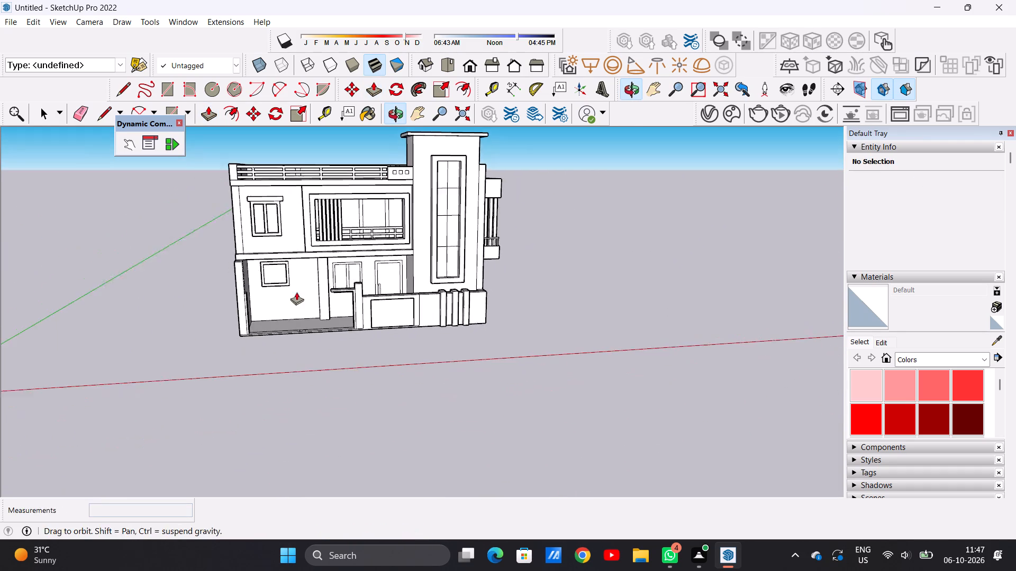
{"action": "middle_click_drag", "start_coordinate": [296, 292], "coordinate": [297, 292]}
{"action": "scroll", "coordinate": [278, 289], "scroll_direction": "up", "scroll_amount": 10}
{"action": "scroll", "coordinate": [349, 289], "scroll_direction": "down", "scroll_amount": 6}
{"action": "scroll", "coordinate": [282, 292], "scroll_direction": "up", "scroll_amount": 11}
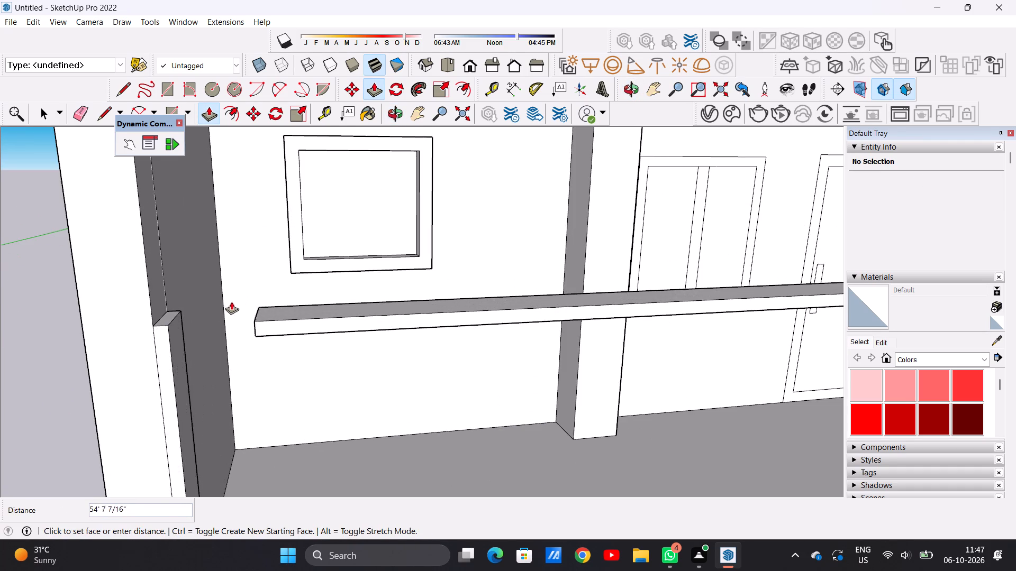
{"action": "scroll", "coordinate": [246, 308], "scroll_direction": "down", "scroll_amount": 8}
{"action": "scroll", "coordinate": [223, 312], "scroll_direction": "up", "scroll_amount": 11}
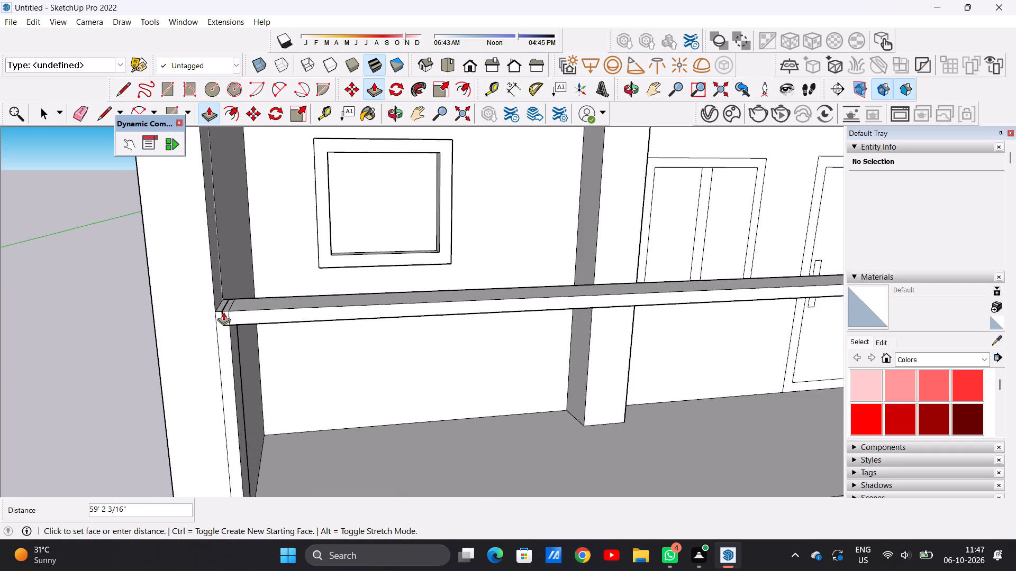
{"action": "scroll", "coordinate": [235, 311], "scroll_direction": "up", "scroll_amount": 12}
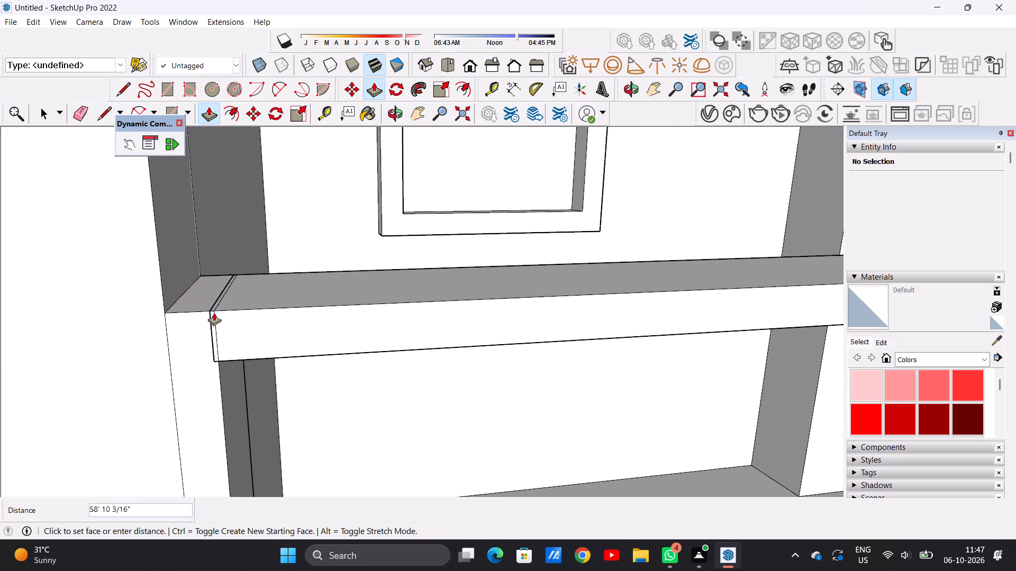
{"action": "scroll", "coordinate": [214, 312], "scroll_direction": "up", "scroll_amount": 10}
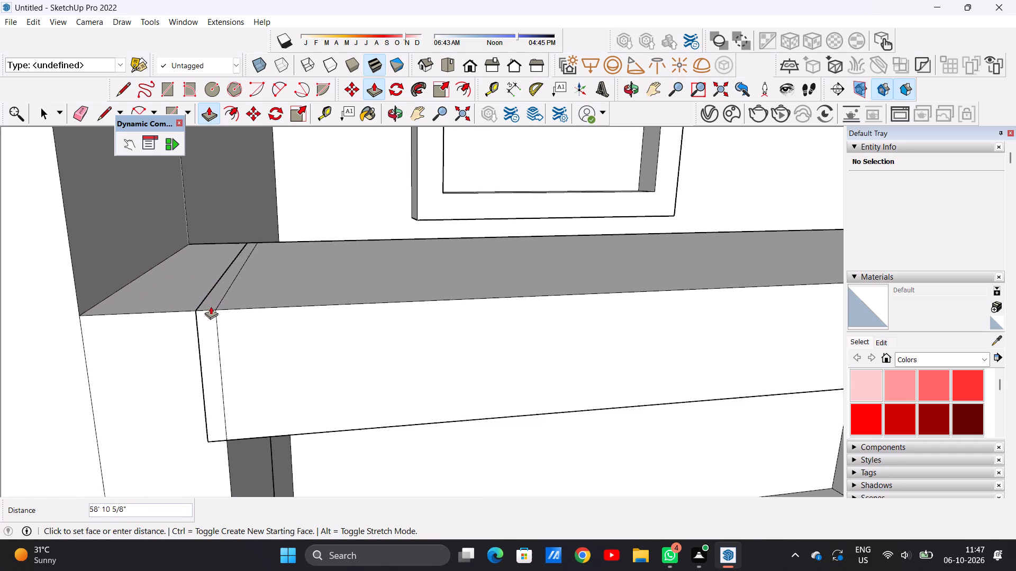
{"action": "scroll", "coordinate": [211, 306], "scroll_direction": "up", "scroll_amount": 2}
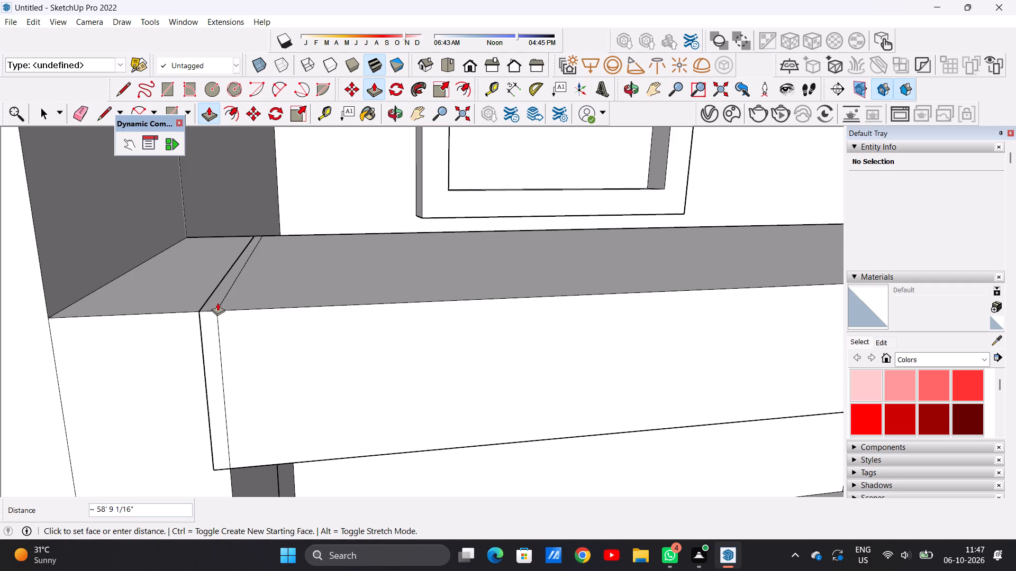
{"action": "scroll", "coordinate": [299, 316], "scroll_direction": "down", "scroll_amount": 6}
{"action": "middle_click_drag", "start_coordinate": [309, 314], "coordinate": [316, 298]}
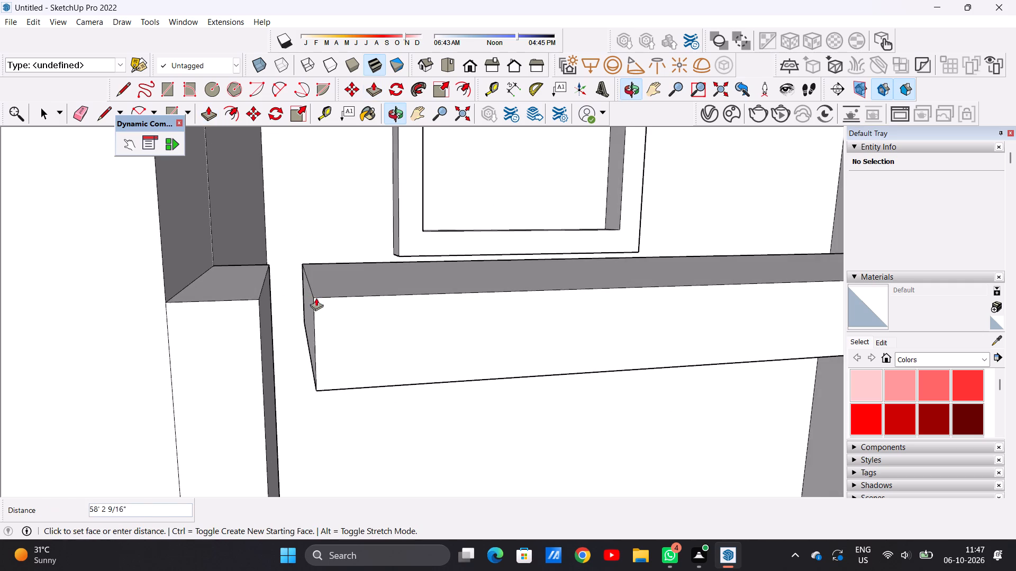
{"action": "scroll", "coordinate": [266, 297], "scroll_direction": "up", "scroll_amount": 11}
{"action": "left_click", "coordinate": [249, 301]}
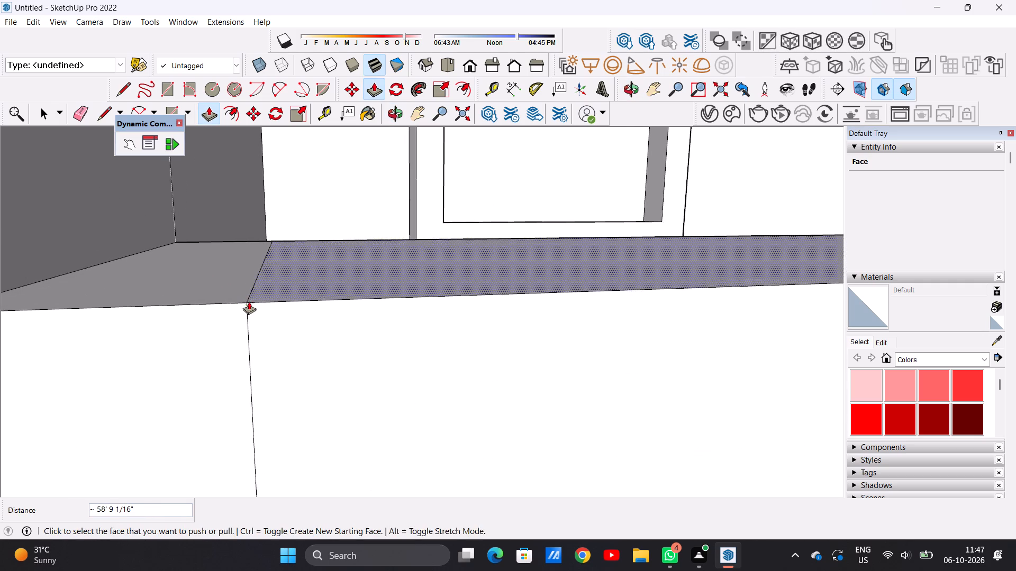
{"action": "key", "text": "space"}
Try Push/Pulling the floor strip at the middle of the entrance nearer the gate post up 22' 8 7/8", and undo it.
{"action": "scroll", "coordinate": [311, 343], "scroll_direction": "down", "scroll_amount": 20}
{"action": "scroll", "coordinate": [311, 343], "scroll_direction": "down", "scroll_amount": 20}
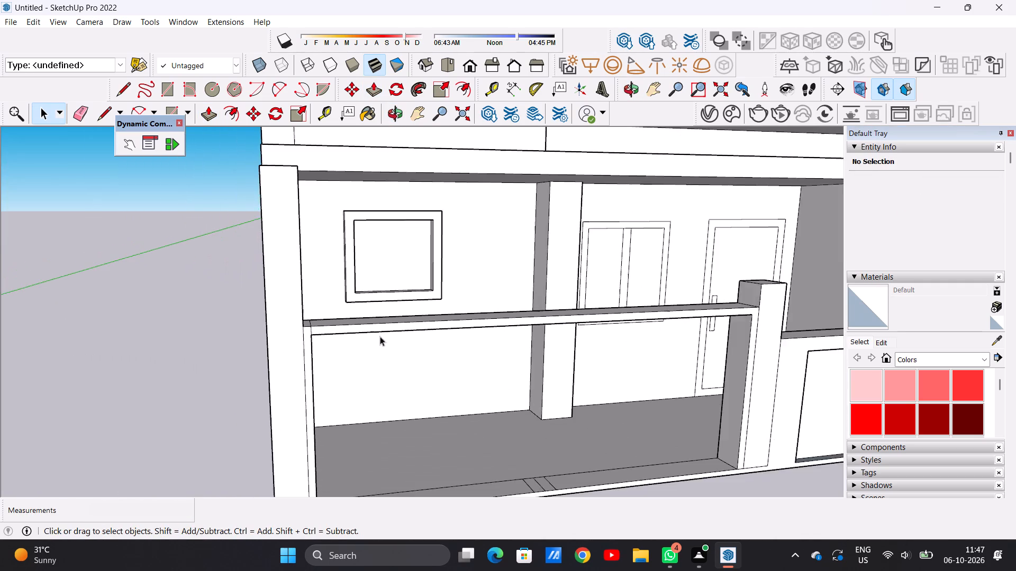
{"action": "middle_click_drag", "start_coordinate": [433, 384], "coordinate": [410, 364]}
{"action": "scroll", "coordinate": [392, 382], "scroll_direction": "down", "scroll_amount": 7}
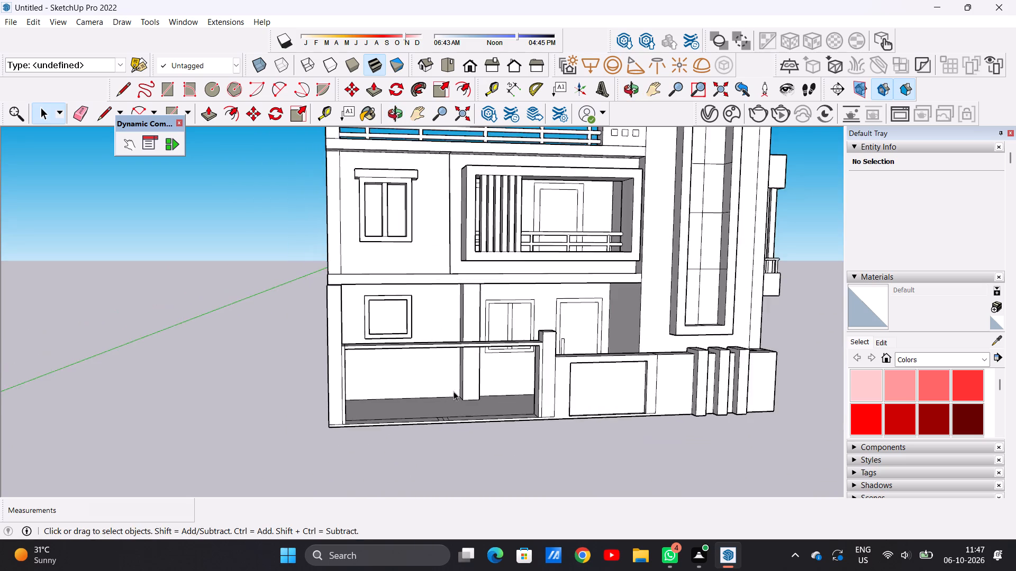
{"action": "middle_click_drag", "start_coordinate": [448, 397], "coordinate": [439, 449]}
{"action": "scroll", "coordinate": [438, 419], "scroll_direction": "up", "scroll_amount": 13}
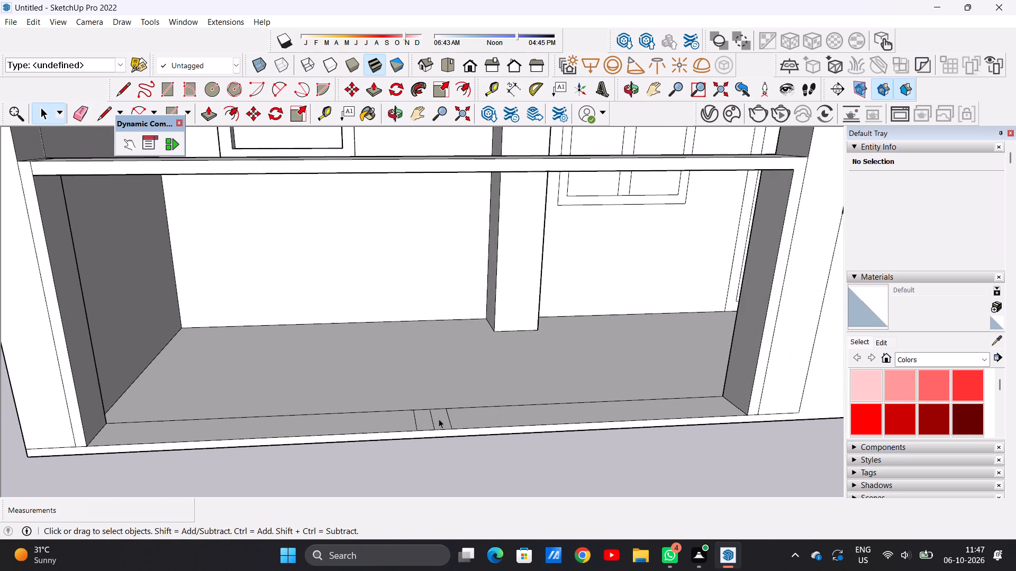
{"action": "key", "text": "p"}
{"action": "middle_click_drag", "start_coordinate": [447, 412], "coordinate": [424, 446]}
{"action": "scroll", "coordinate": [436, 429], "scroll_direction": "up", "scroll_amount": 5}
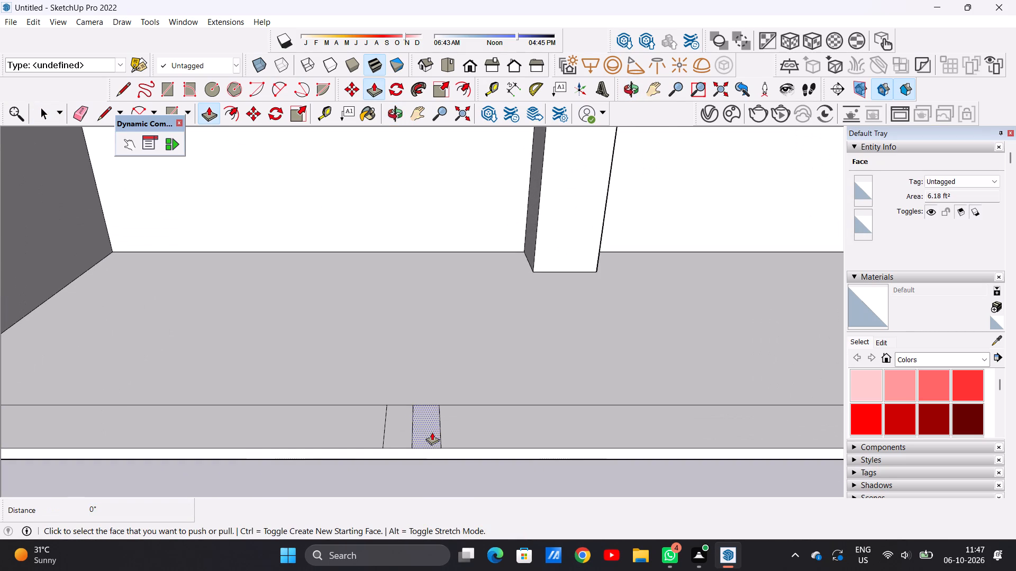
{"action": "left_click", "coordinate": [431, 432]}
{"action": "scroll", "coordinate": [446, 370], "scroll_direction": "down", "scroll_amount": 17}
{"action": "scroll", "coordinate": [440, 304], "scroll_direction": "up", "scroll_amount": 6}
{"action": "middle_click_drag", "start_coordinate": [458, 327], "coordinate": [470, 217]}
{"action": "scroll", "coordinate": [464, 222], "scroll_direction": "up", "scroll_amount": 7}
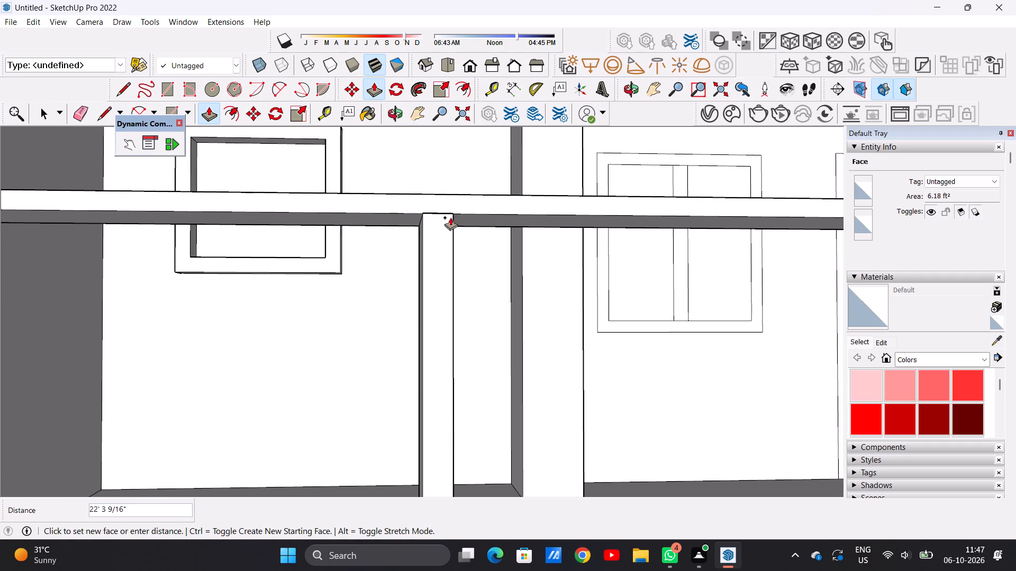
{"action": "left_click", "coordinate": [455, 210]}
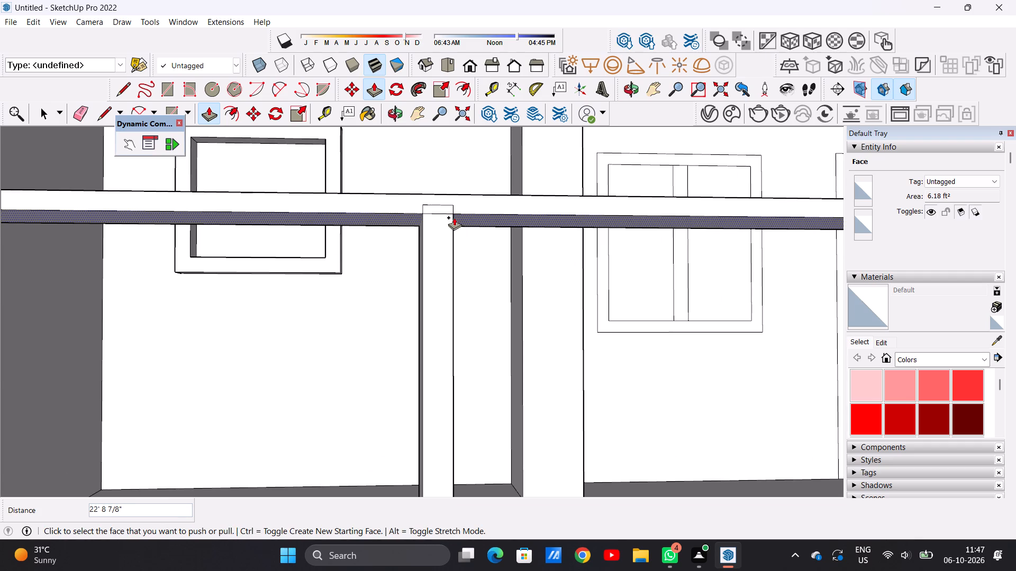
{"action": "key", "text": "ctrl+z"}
Push/Pull the mid-entrance floor strip nearer the gate post up 22' 3 9/16" to the underside of the top rail.
{"action": "scroll", "coordinate": [455, 318], "scroll_direction": "down", "scroll_amount": 9}
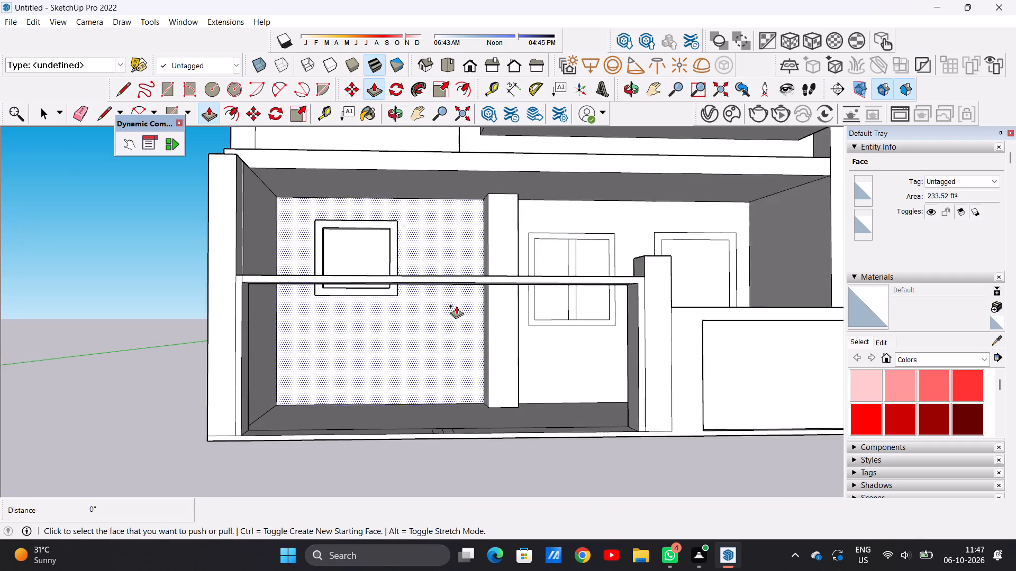
{"action": "scroll", "coordinate": [456, 306], "scroll_direction": "down", "scroll_amount": 4}
{"action": "middle_click_drag", "start_coordinate": [440, 371], "coordinate": [434, 480]}
{"action": "scroll", "coordinate": [452, 394], "scroll_direction": "up", "scroll_amount": 13}
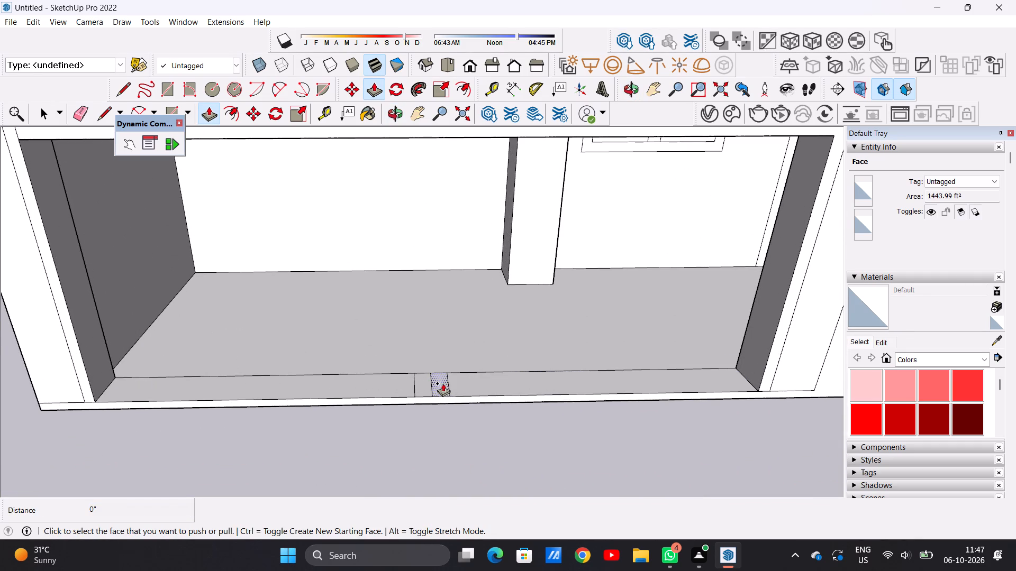
{"action": "left_click", "coordinate": [441, 383]}
{"action": "scroll", "coordinate": [452, 323], "scroll_direction": "down", "scroll_amount": 14}
{"action": "middle_click_drag", "start_coordinate": [459, 293], "coordinate": [454, 242]}
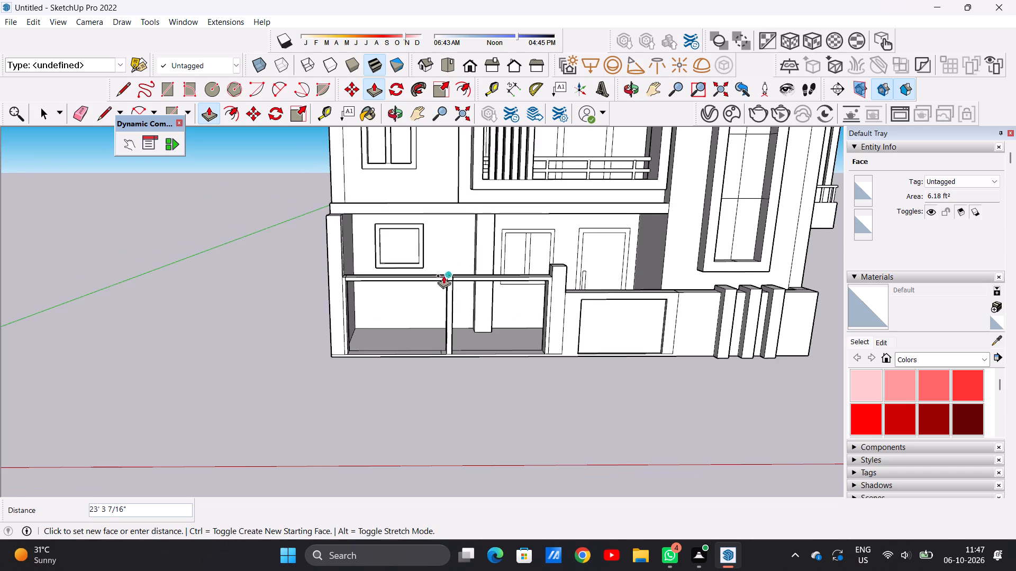
{"action": "scroll", "coordinate": [443, 275], "scroll_direction": "up", "scroll_amount": 18}
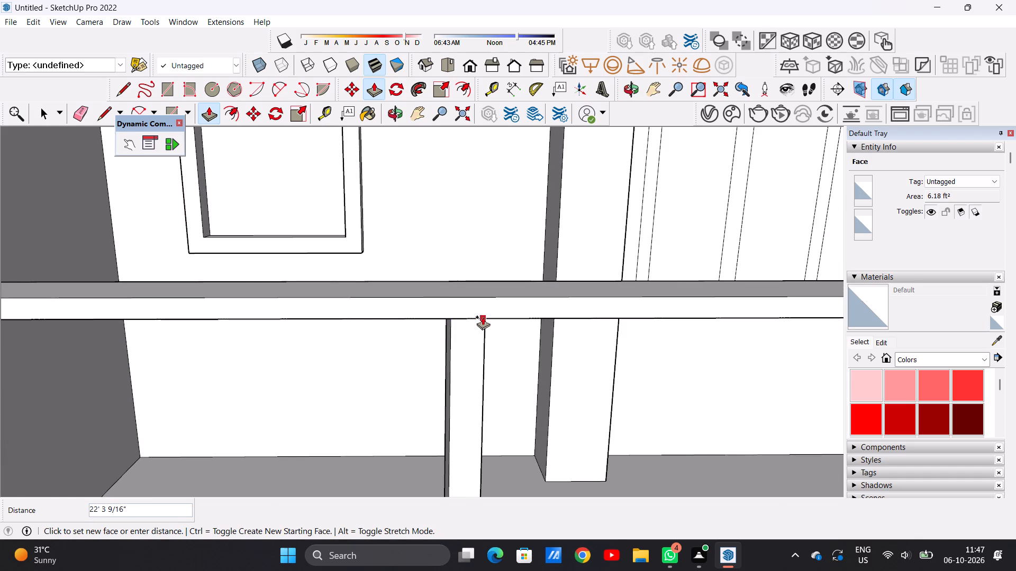
{"action": "left_click", "coordinate": [483, 317]}
Push/Pull the adjacent mid-entrance floor strip up 22' 3 9/16" to the underside of the top rail, beside the first central upright.
{"action": "scroll", "coordinate": [480, 347], "scroll_direction": "down", "scroll_amount": 20}
{"action": "middle_click_drag", "start_coordinate": [461, 398], "coordinate": [450, 466]}
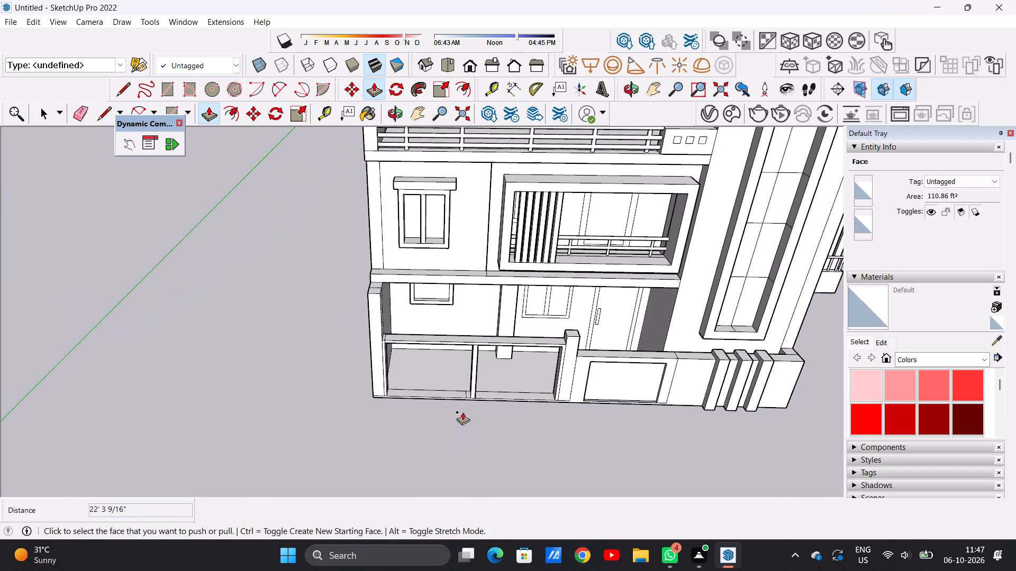
{"action": "scroll", "coordinate": [471, 367], "scroll_direction": "up", "scroll_amount": 20}
{"action": "left_click", "coordinate": [469, 433]}
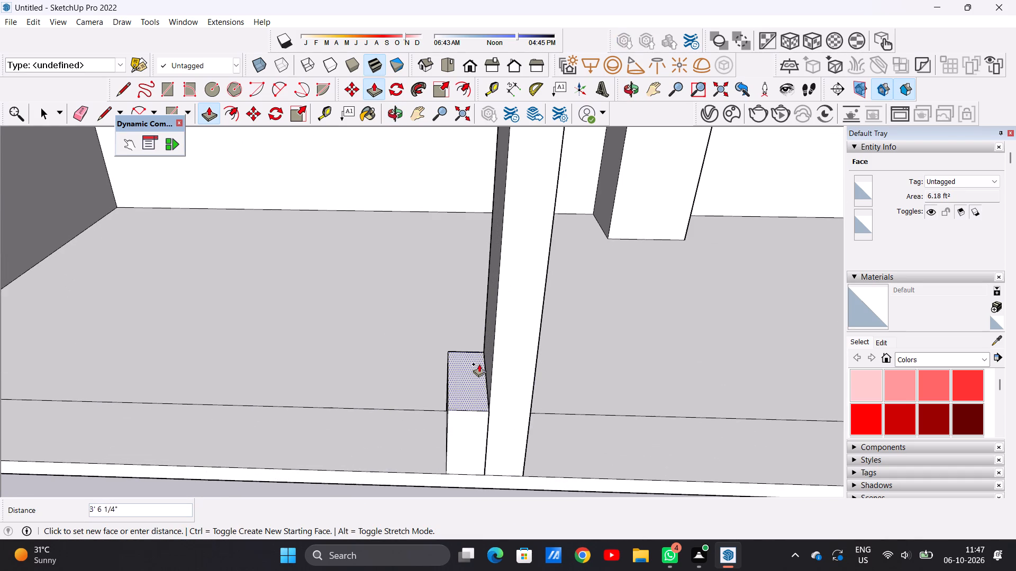
{"action": "scroll", "coordinate": [483, 328], "scroll_direction": "down", "scroll_amount": 19}
{"action": "scroll", "coordinate": [485, 276], "scroll_direction": "up", "scroll_amount": 11}
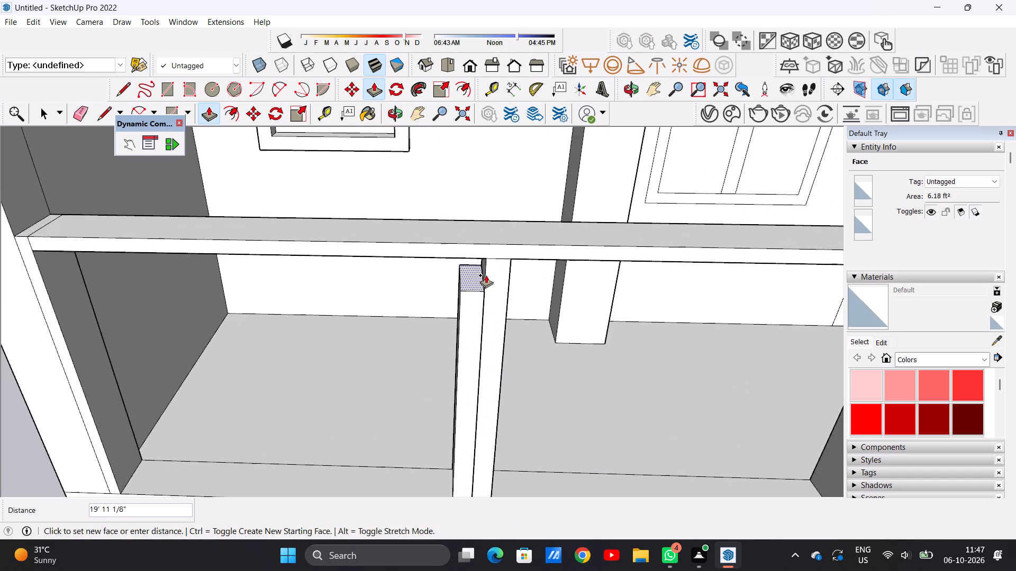
{"action": "scroll", "coordinate": [486, 275], "scroll_direction": "up", "scroll_amount": 5}
{"action": "left_click", "coordinate": [489, 246]}
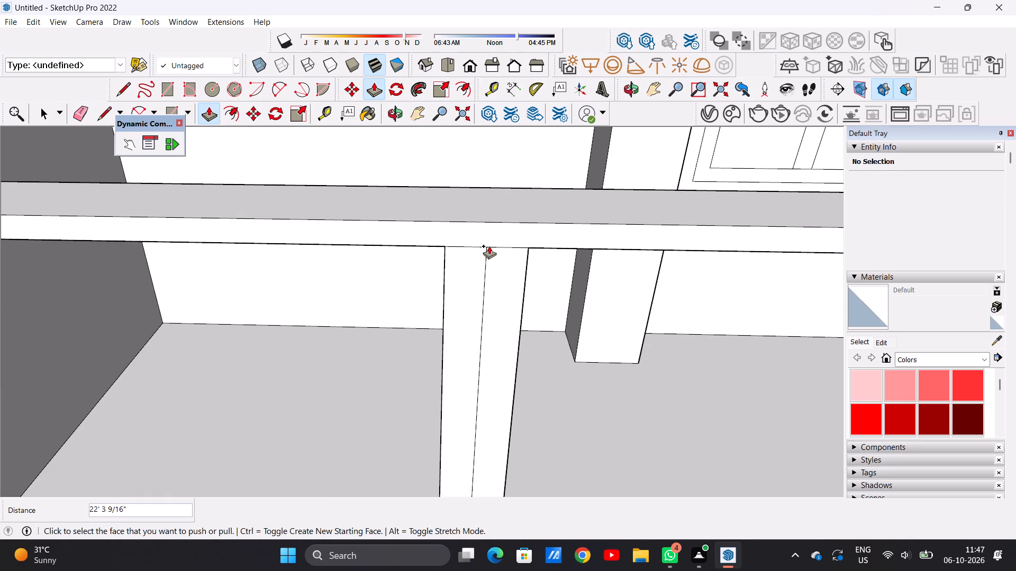
{"action": "key", "text": "space"}
Draw a circle of about 1.27 ft² on the entrance-side face of the side-wall upright, just below the top rail.
{"action": "scroll", "coordinate": [475, 376], "scroll_direction": "down", "scroll_amount": 20}
{"action": "scroll", "coordinate": [475, 376], "scroll_direction": "down", "scroll_amount": 4}
{"action": "middle_click_drag", "start_coordinate": [487, 406], "coordinate": [491, 348]}
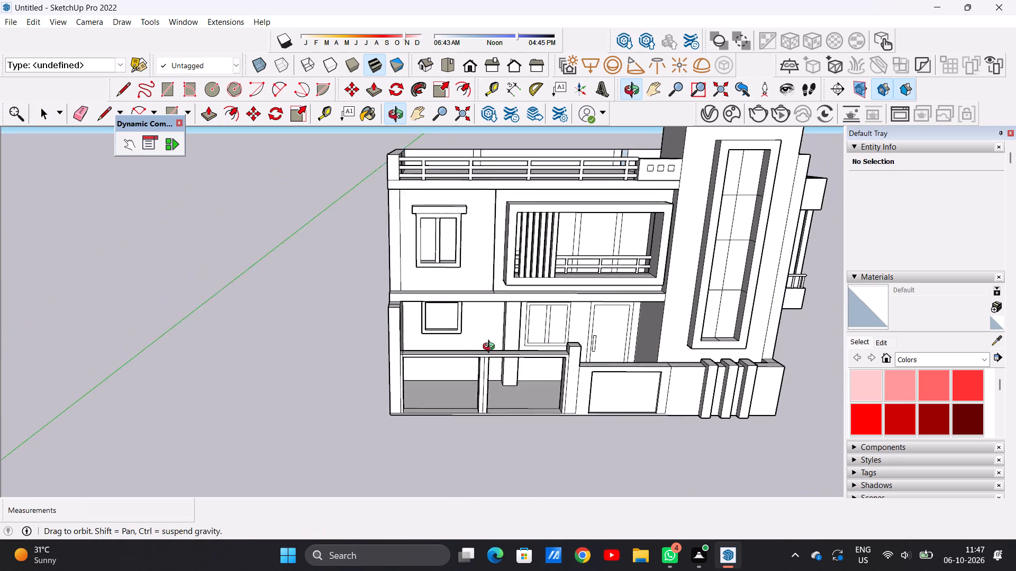
{"action": "middle_click_drag", "start_coordinate": [491, 348], "coordinate": [501, 306]}
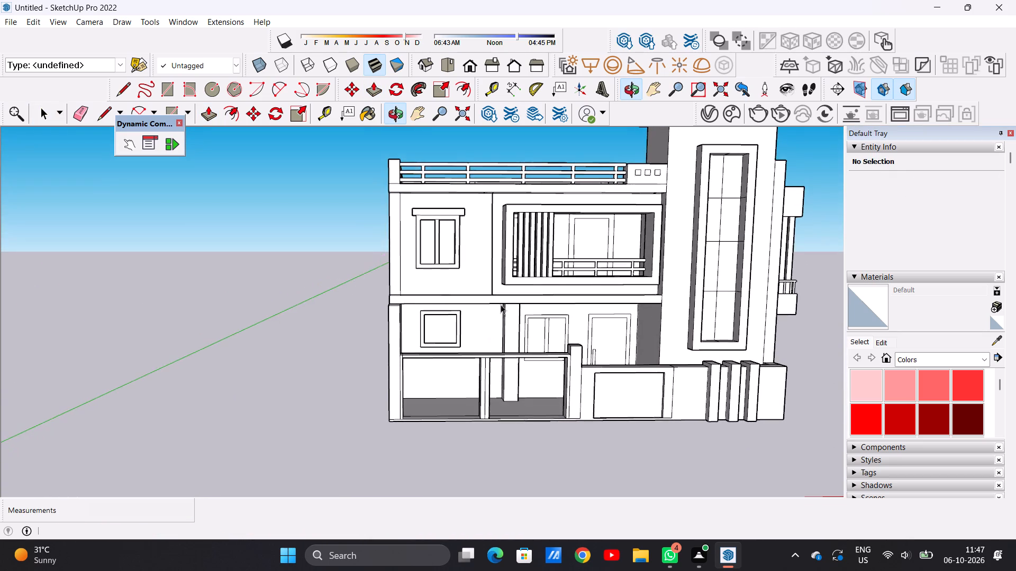
{"action": "middle_click_drag", "start_coordinate": [472, 426], "coordinate": [336, 453]}
{"action": "scroll", "coordinate": [387, 378], "scroll_direction": "up", "scroll_amount": 7}
{"action": "middle_click_drag", "start_coordinate": [389, 389], "coordinate": [389, 388]}
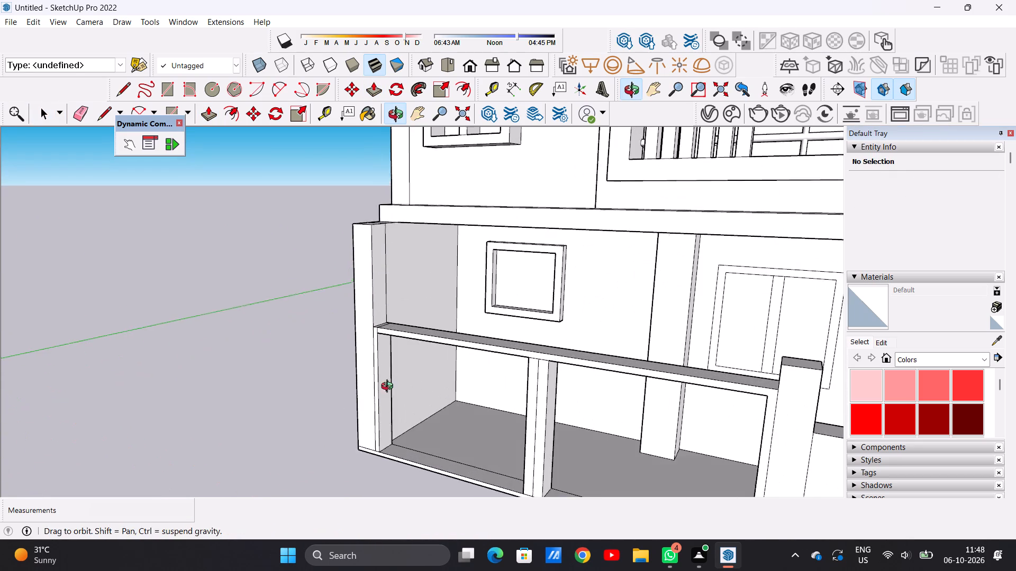
{"action": "middle_click_drag", "start_coordinate": [389, 388], "coordinate": [361, 364]}
{"action": "scroll", "coordinate": [390, 336], "scroll_direction": "up", "scroll_amount": 6}
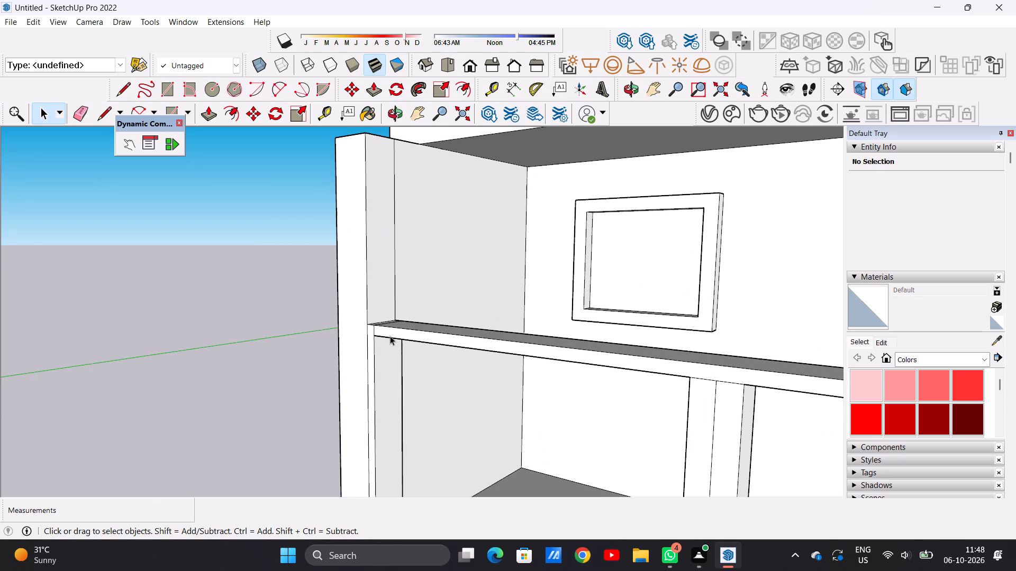
{"action": "key", "text": "c"}
{"action": "scroll", "coordinate": [390, 335], "scroll_direction": "down", "scroll_amount": 7}
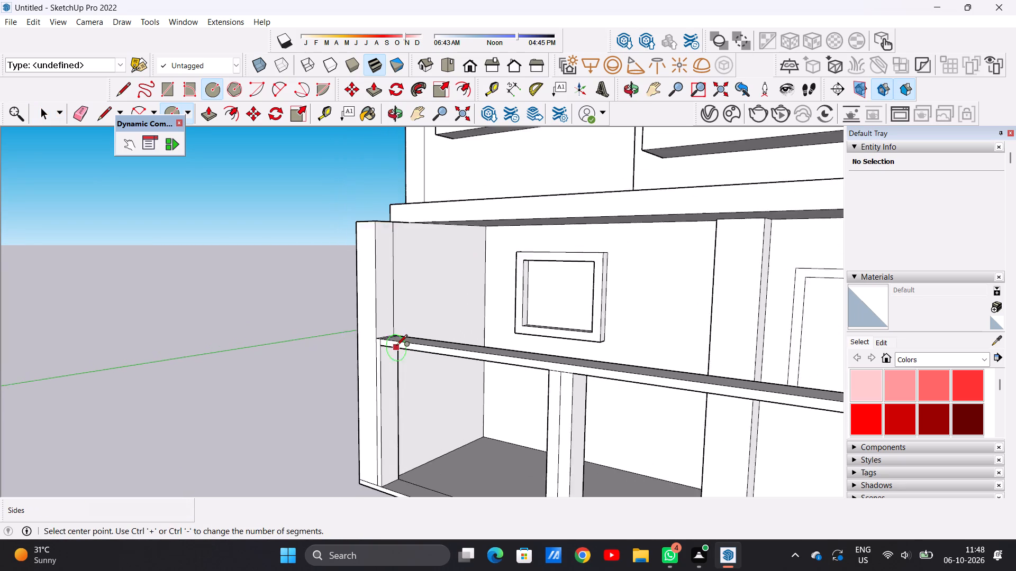
{"action": "scroll", "coordinate": [396, 346], "scroll_direction": "down", "scroll_amount": 2}
{"action": "middle_click_drag", "start_coordinate": [415, 432], "coordinate": [377, 425]}
{"action": "scroll", "coordinate": [388, 377], "scroll_direction": "up", "scroll_amount": 12}
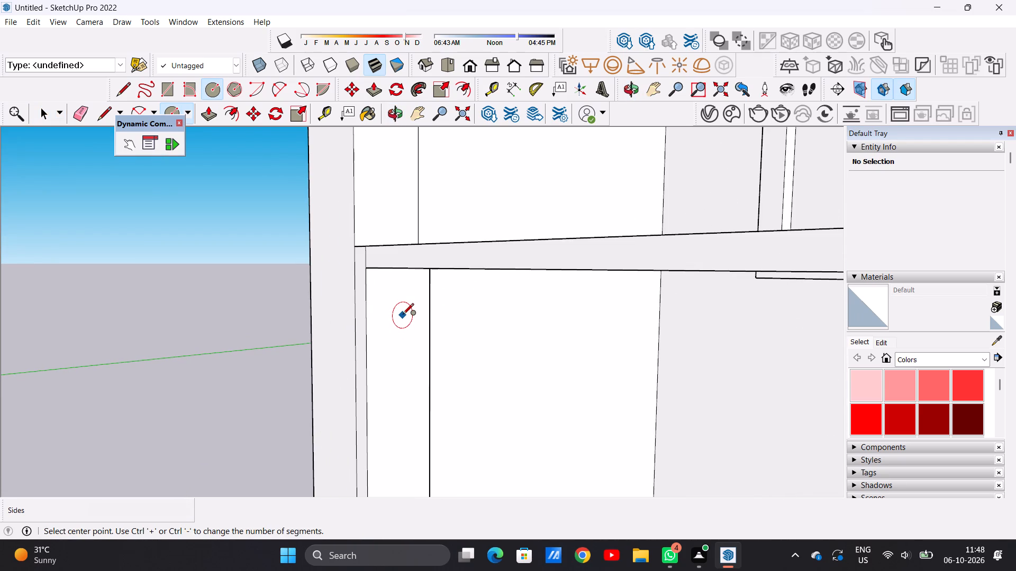
{"action": "left_click", "coordinate": [401, 312]}
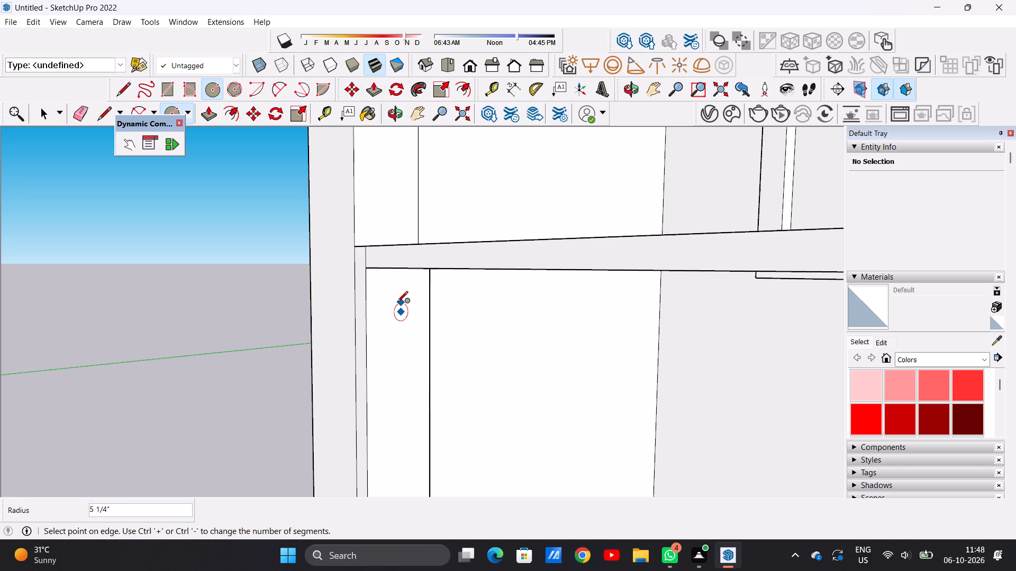
{"action": "left_click", "coordinate": [397, 299]}
{"action": "key", "text": "space"}
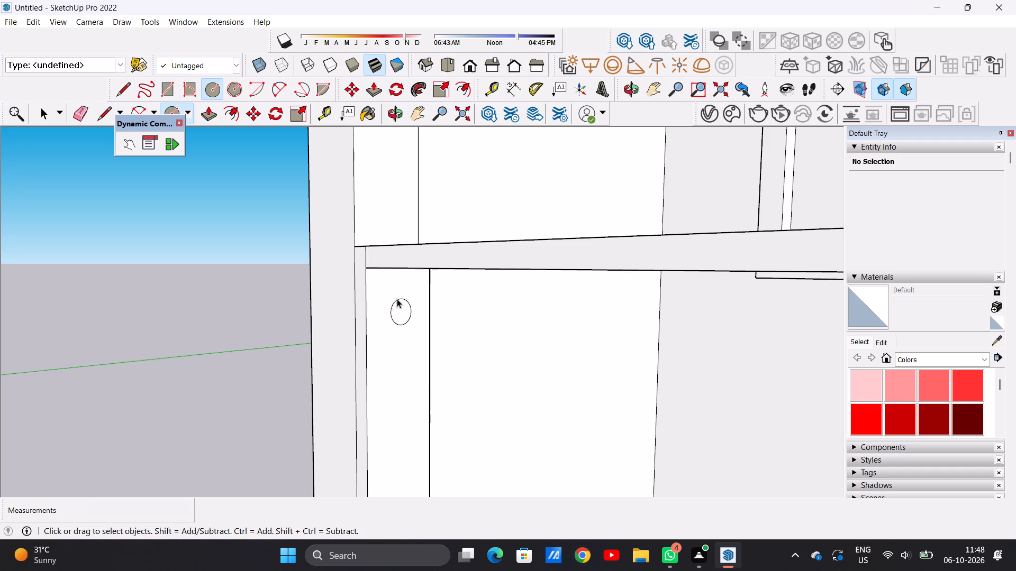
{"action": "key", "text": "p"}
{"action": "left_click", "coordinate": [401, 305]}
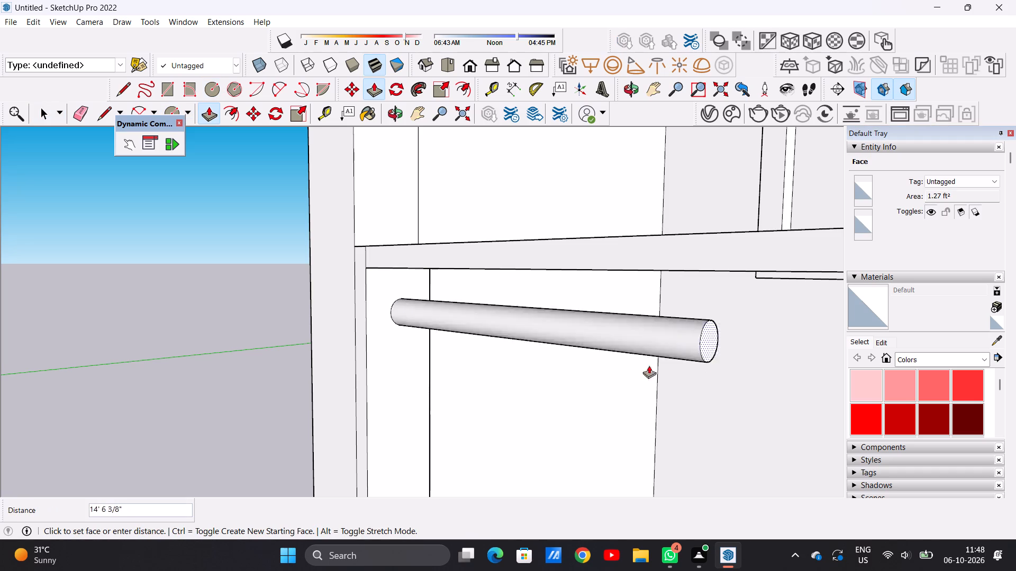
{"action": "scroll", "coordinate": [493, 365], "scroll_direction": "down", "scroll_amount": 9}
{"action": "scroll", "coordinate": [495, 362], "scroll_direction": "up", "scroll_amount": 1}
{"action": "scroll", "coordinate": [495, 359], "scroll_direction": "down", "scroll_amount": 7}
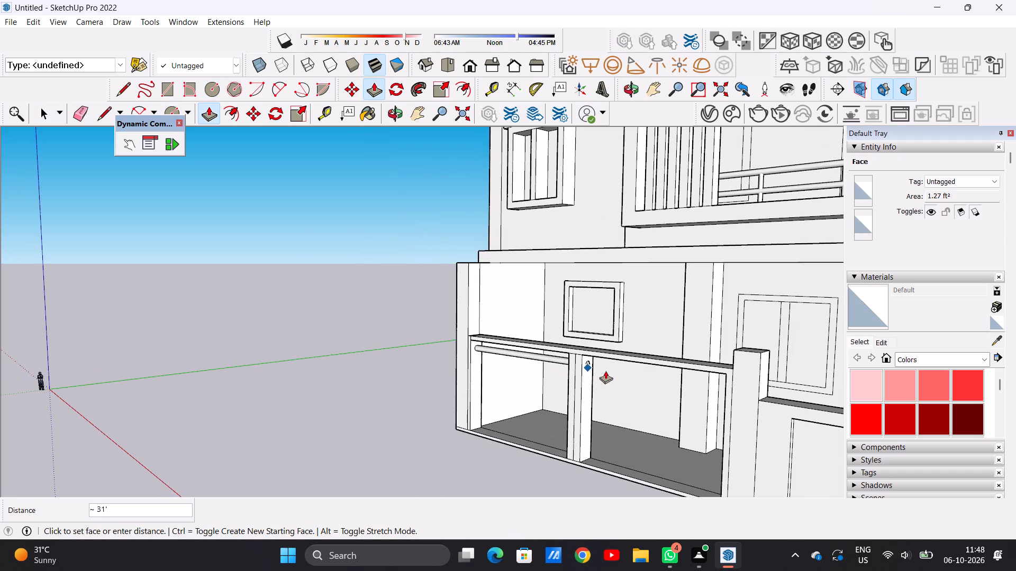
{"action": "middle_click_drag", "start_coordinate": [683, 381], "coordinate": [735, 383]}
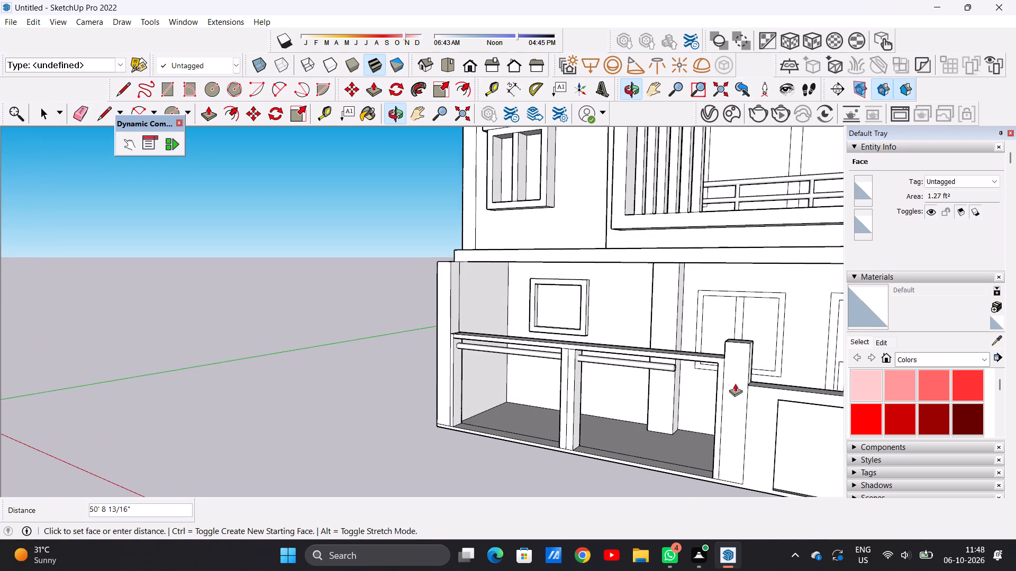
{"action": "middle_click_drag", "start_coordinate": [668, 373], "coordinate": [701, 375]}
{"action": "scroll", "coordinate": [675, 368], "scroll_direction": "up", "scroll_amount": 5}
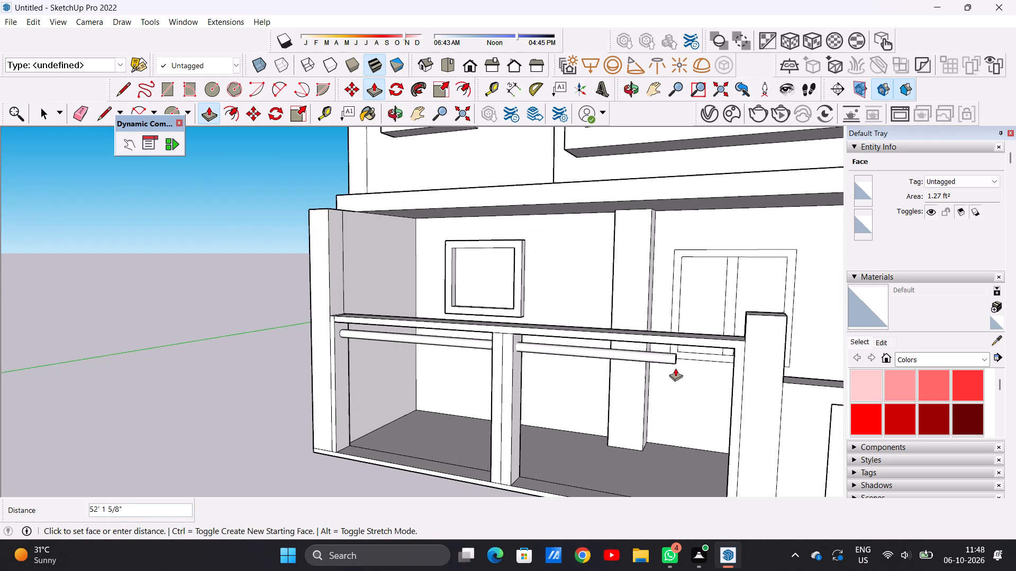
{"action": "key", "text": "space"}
Delete the circle face on the entrance-side face of the side-wall upright, just below the top rail.
{"action": "scroll", "coordinate": [639, 366], "scroll_direction": "down", "scroll_amount": 5}
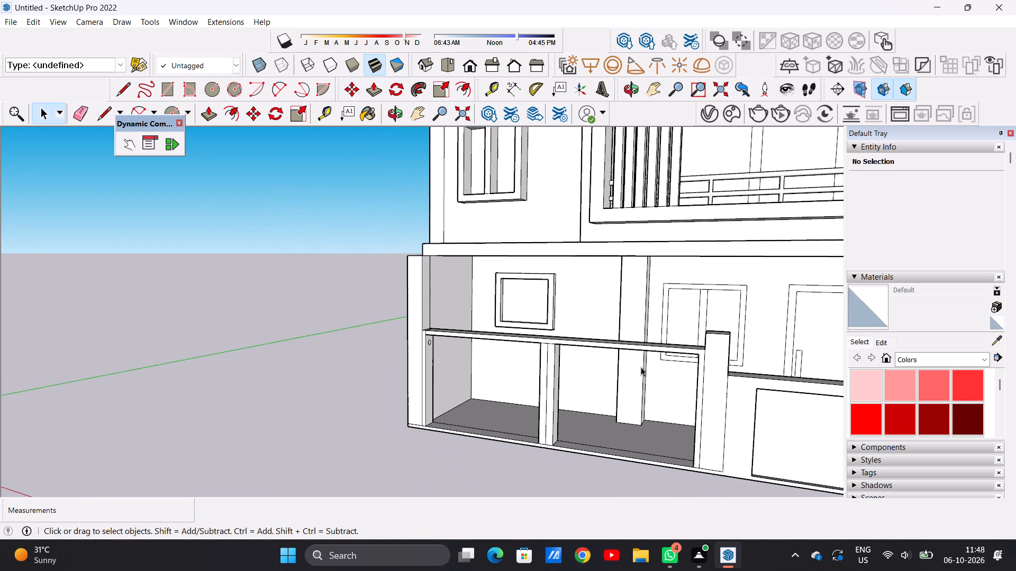
{"action": "middle_click_drag", "start_coordinate": [615, 372], "coordinate": [455, 378]}
{"action": "scroll", "coordinate": [460, 356], "scroll_direction": "up", "scroll_amount": 12}
{"action": "middle_click_drag", "start_coordinate": [452, 365], "coordinate": [436, 360]}
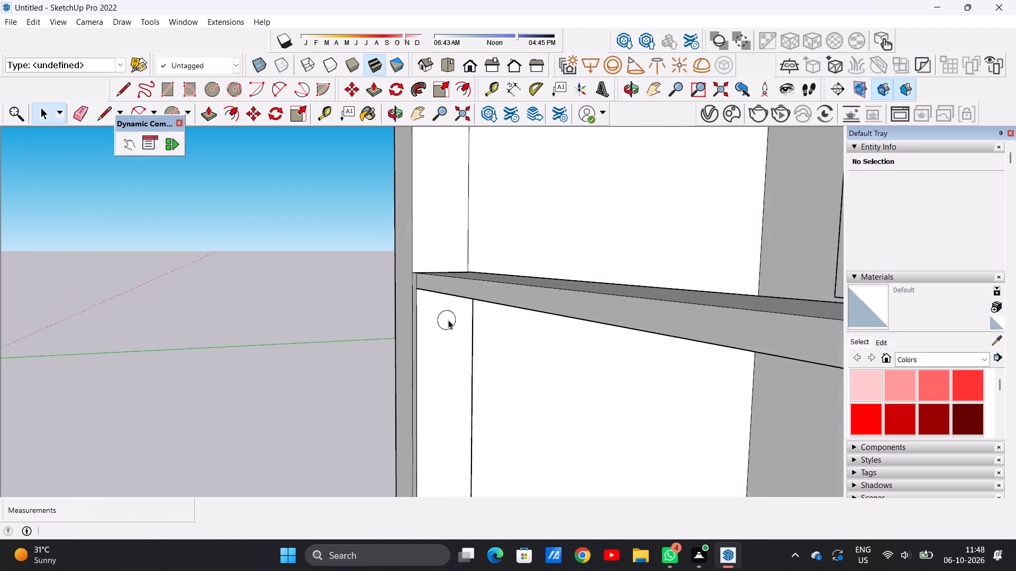
{"action": "scroll", "coordinate": [469, 307], "scroll_direction": "up", "scroll_amount": 2}
{"action": "scroll", "coordinate": [461, 313], "scroll_direction": "down", "scroll_amount": 1}
{"action": "scroll", "coordinate": [457, 316], "scroll_direction": "up", "scroll_amount": 10}
{"action": "double_click", "coordinate": [441, 326]}
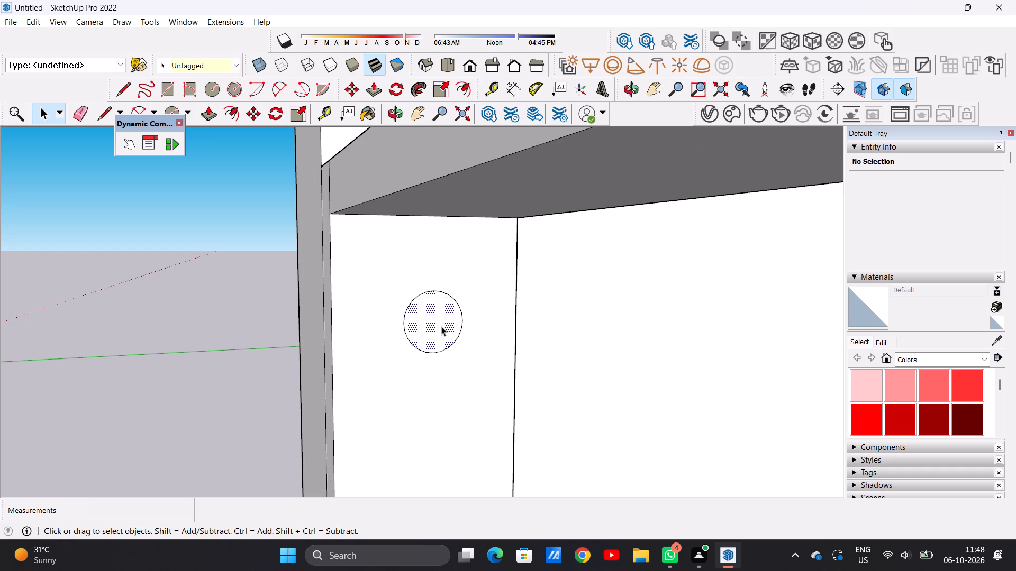
{"action": "key", "text": "Delete"}
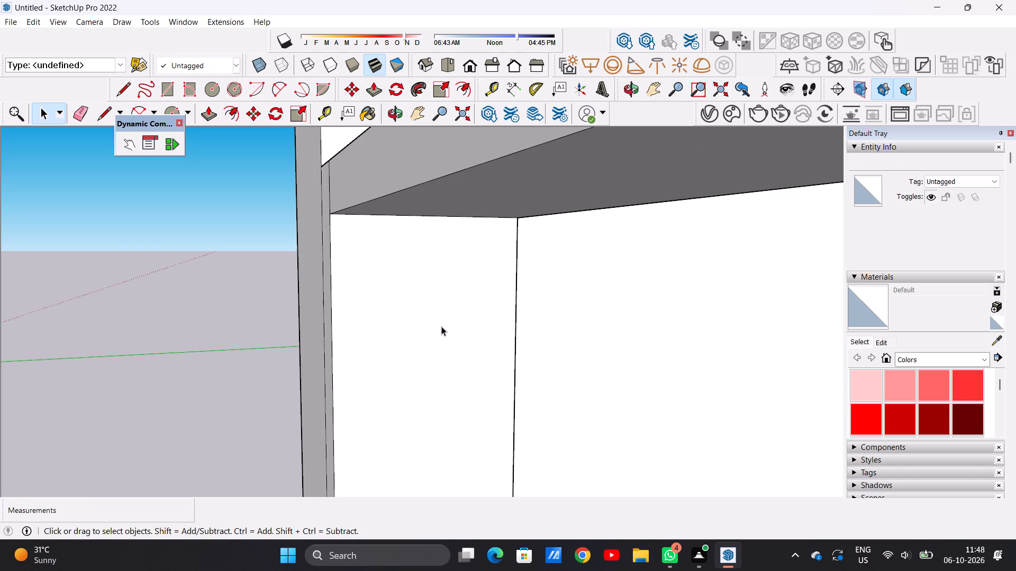
Draw a smaller circle of 3" radius on the side-wall upright's entrance-side face, just below the top rail, and select it with its face.
{"action": "key", "text": "c"}
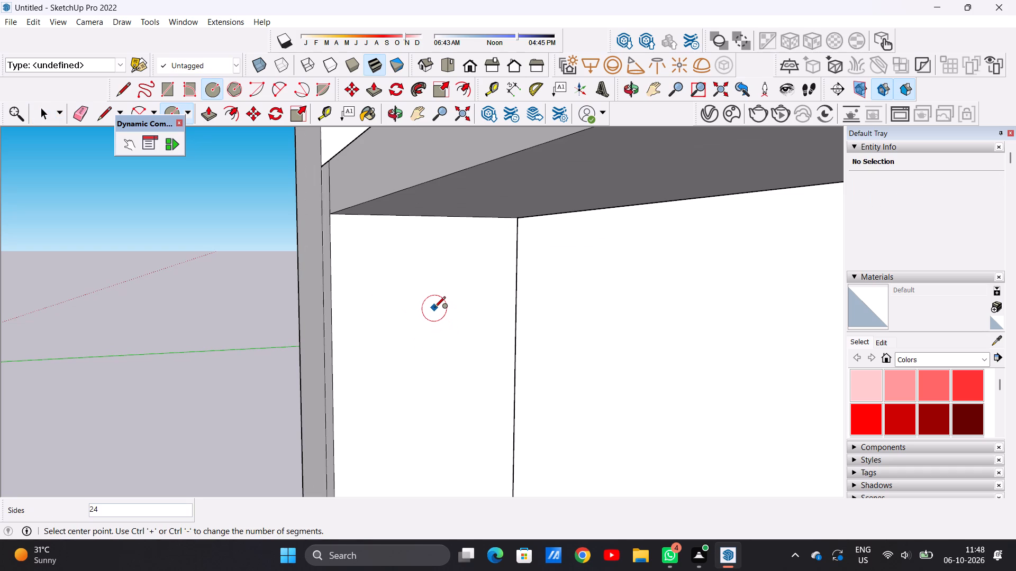
{"action": "left_click", "coordinate": [434, 308]}
{"action": "left_click", "coordinate": [436, 296]}
{"action": "key", "text": "space"}
{"action": "scroll", "coordinate": [447, 344], "scroll_direction": "down", "scroll_amount": 8}
{"action": "scroll", "coordinate": [448, 329], "scroll_direction": "up", "scroll_amount": 10}
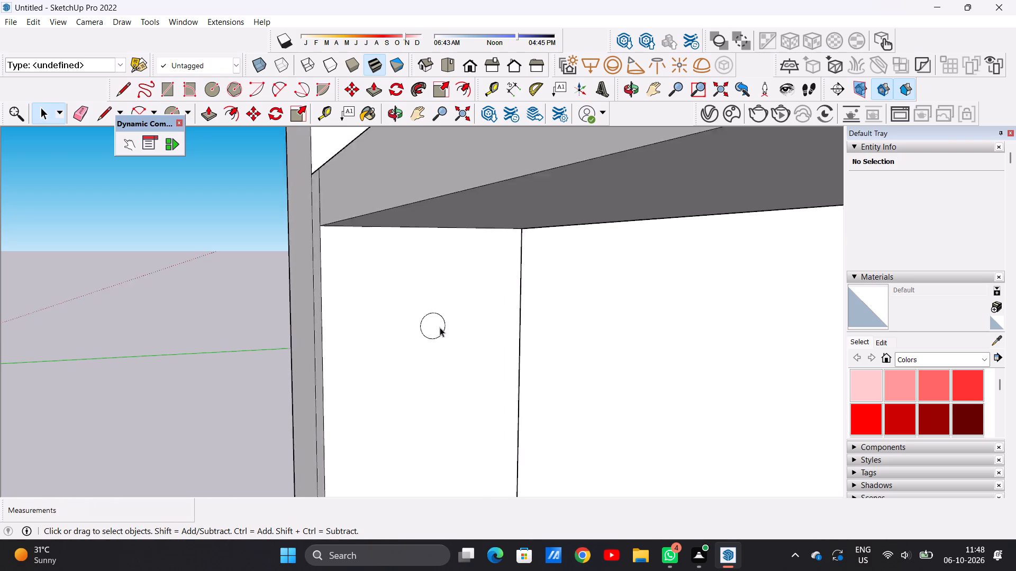
{"action": "scroll", "coordinate": [440, 327], "scroll_direction": "up", "scroll_amount": 1}
{"action": "double_click", "coordinate": [425, 328]}
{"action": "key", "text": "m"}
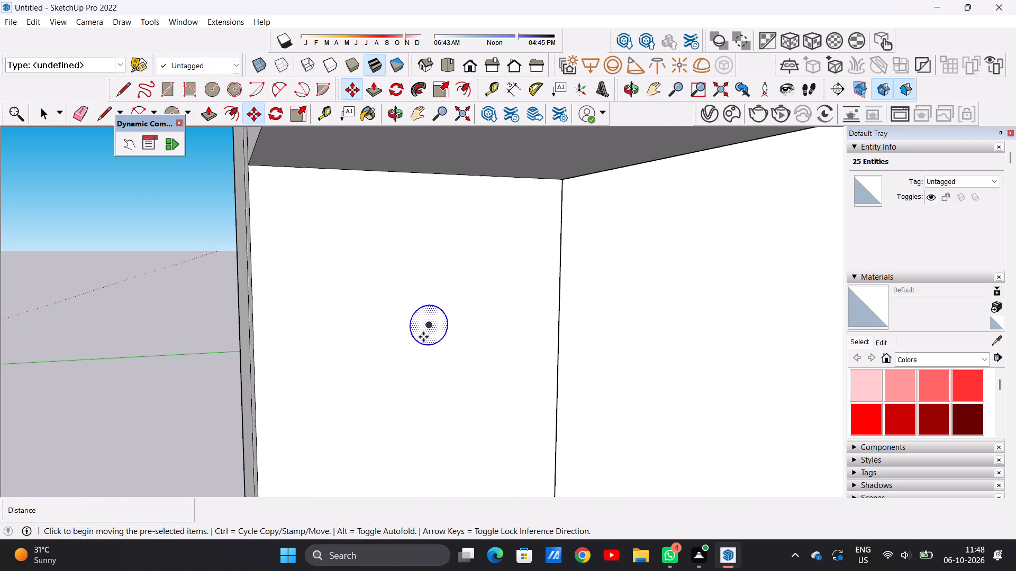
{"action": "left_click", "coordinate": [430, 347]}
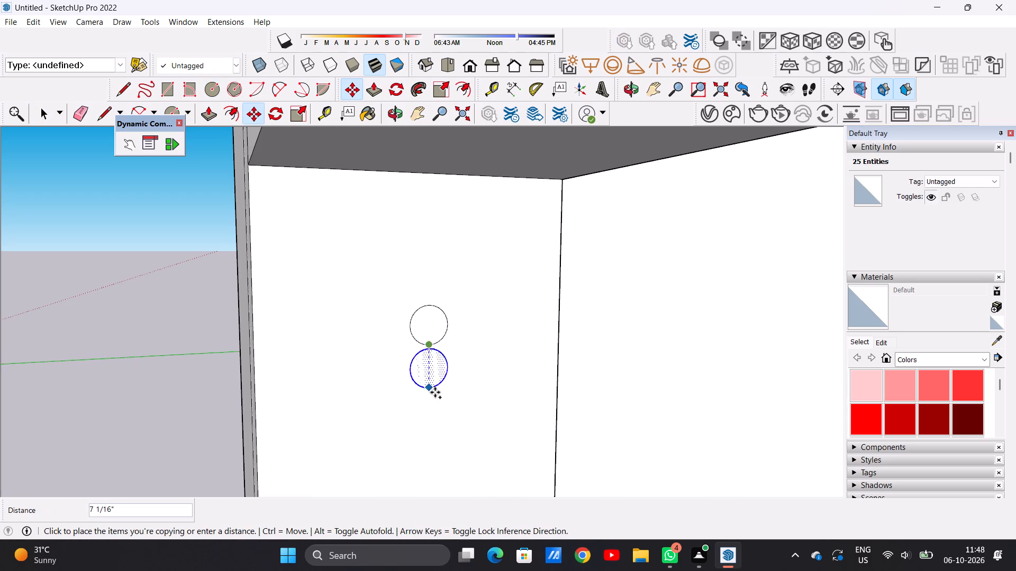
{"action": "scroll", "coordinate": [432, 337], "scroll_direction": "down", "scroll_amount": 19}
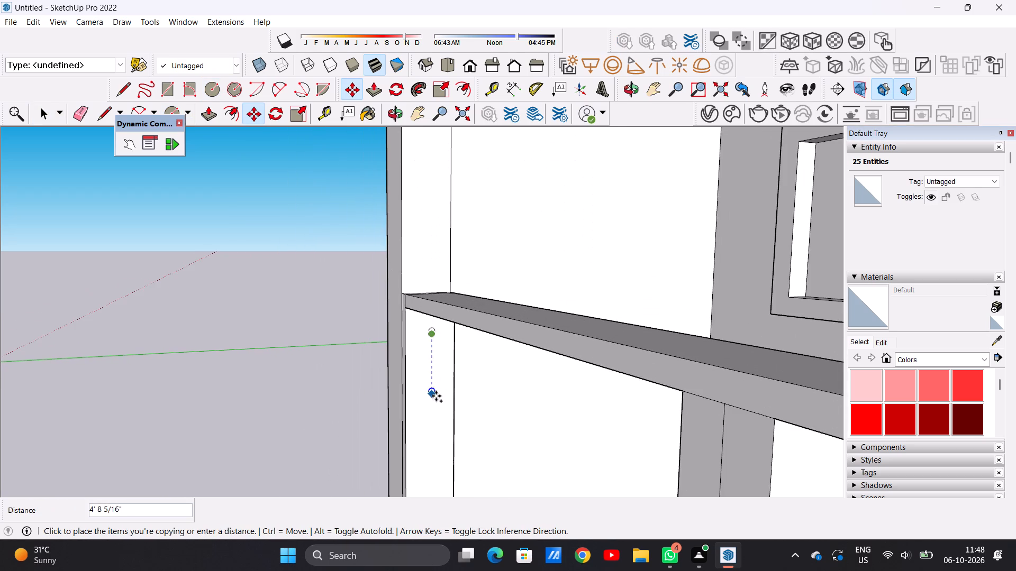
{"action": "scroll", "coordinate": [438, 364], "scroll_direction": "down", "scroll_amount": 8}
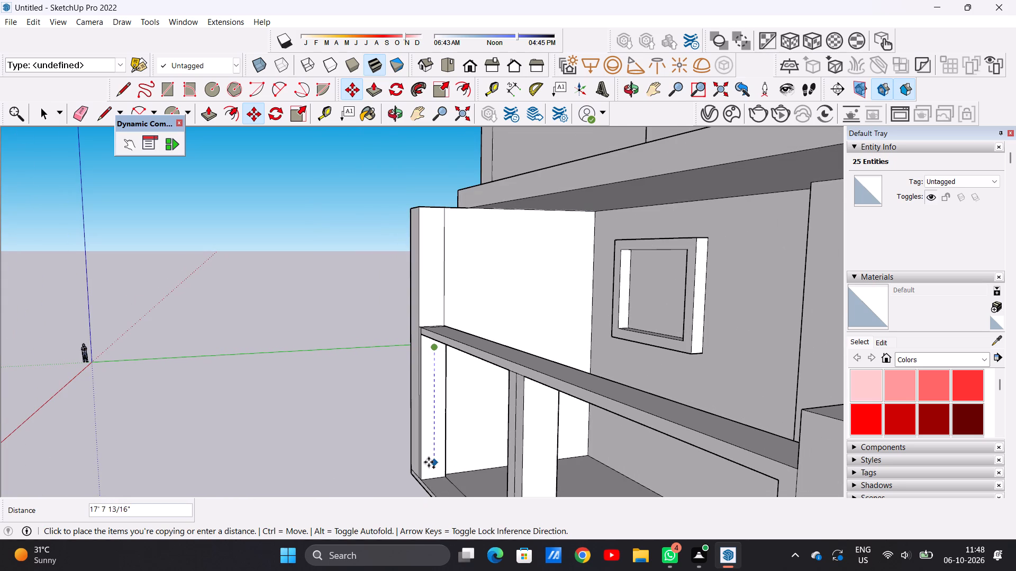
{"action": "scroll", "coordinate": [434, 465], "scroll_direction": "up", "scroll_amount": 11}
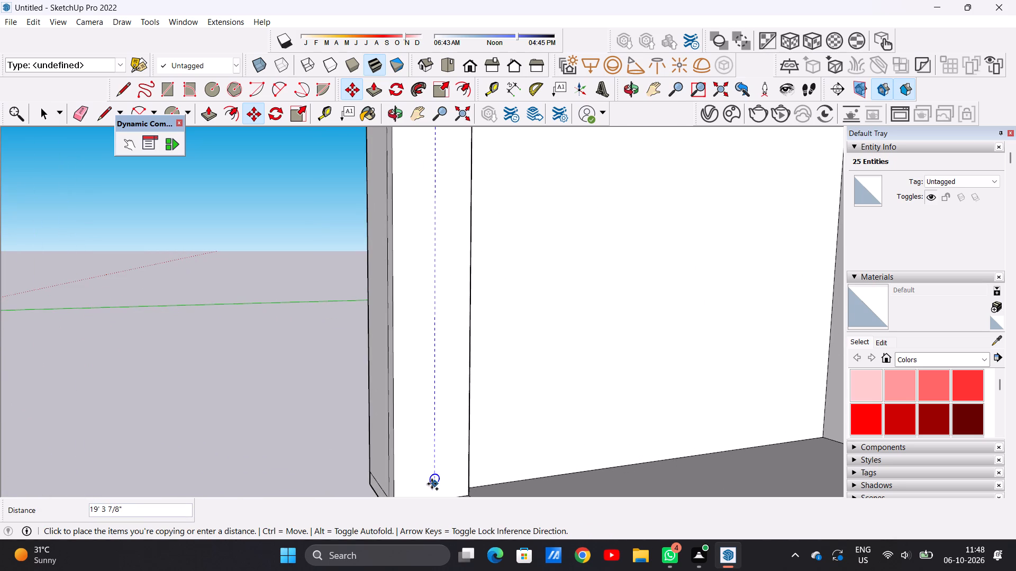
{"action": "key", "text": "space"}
Copy the selected circle 19' 1 5/16" straight down the side-wall upright to just above the floor strip.
{"action": "scroll", "coordinate": [425, 416], "scroll_direction": "down", "scroll_amount": 12}
{"action": "middle_click_drag", "start_coordinate": [433, 465], "coordinate": [470, 473]}
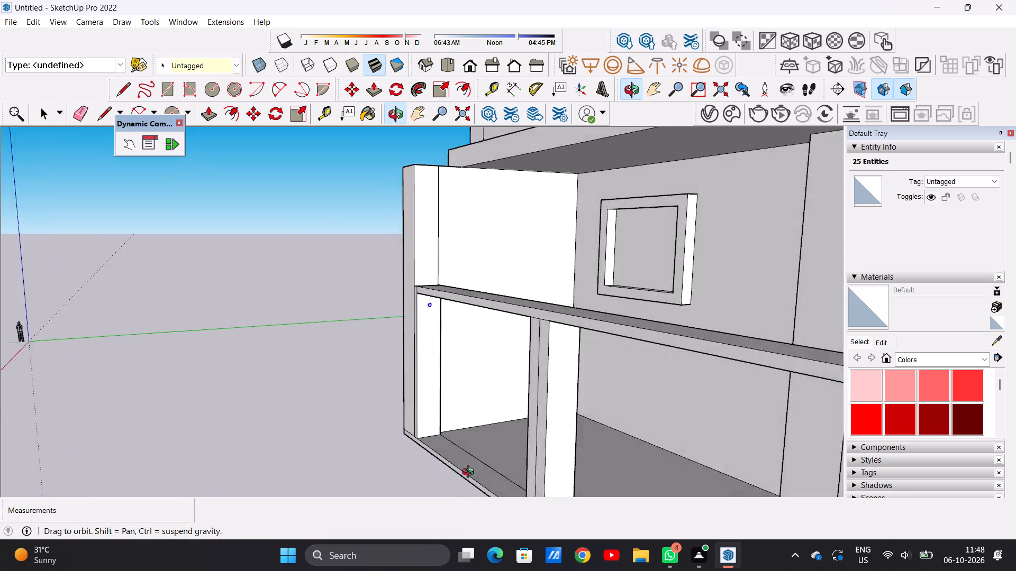
{"action": "middle_click_drag", "start_coordinate": [470, 473], "coordinate": [643, 462]}
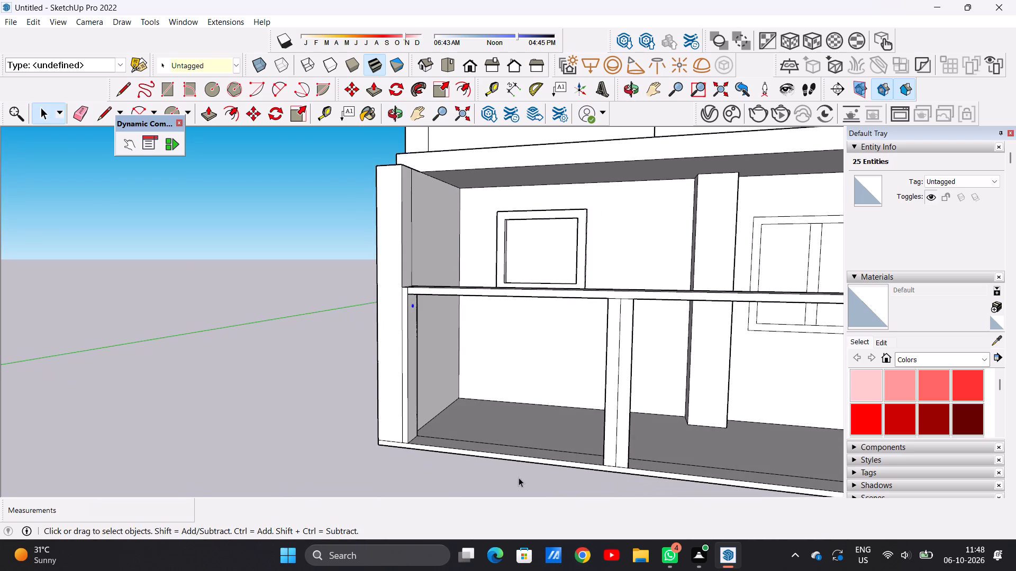
{"action": "scroll", "coordinate": [518, 478], "scroll_direction": "down", "scroll_amount": 2}
{"action": "middle_click_drag", "start_coordinate": [503, 482], "coordinate": [607, 470]}
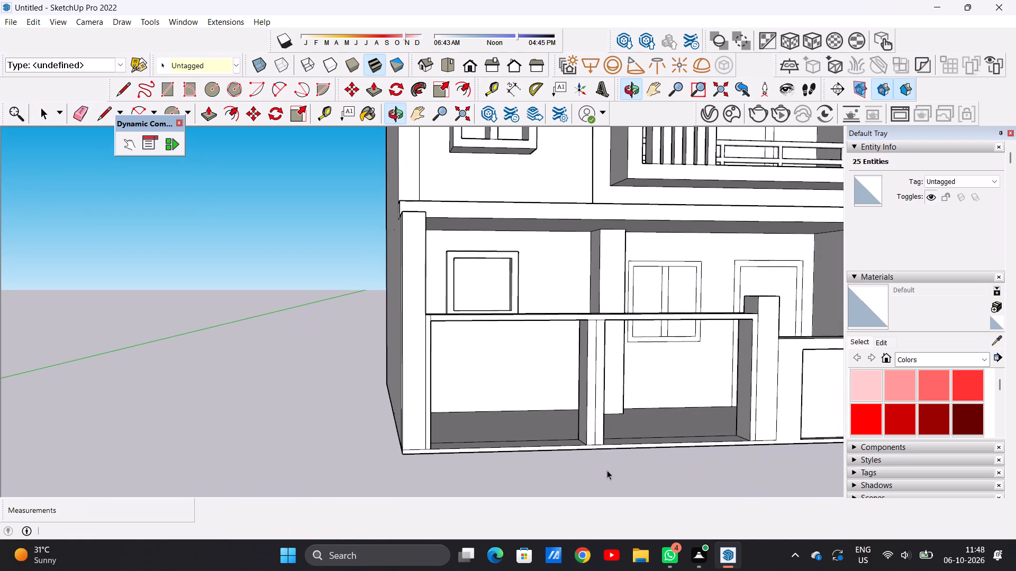
{"action": "scroll", "coordinate": [567, 446], "scroll_direction": "up", "scroll_amount": 5}
{"action": "middle_click_drag", "start_coordinate": [566, 445], "coordinate": [558, 445]}
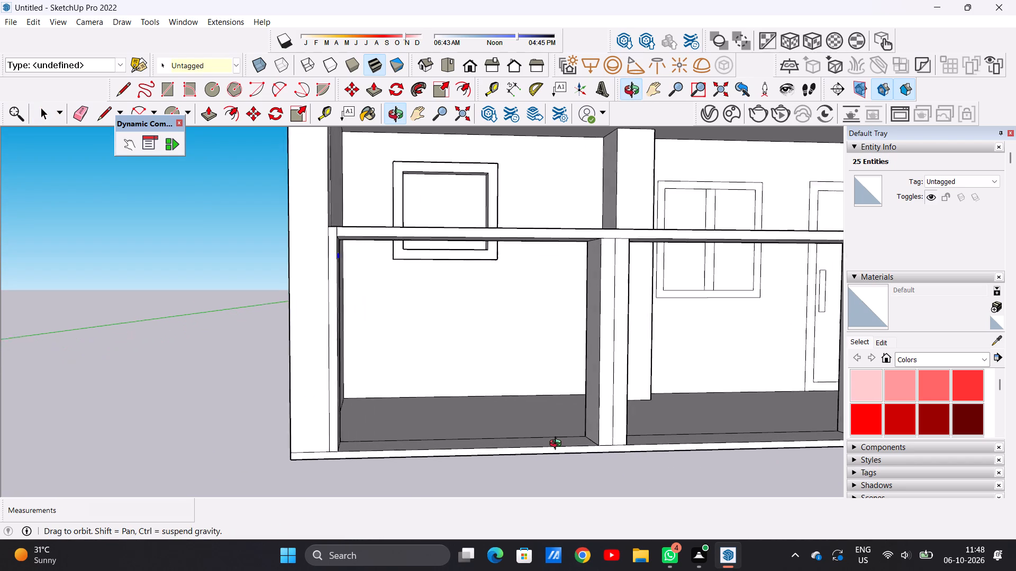
{"action": "middle_click_drag", "start_coordinate": [558, 445], "coordinate": [537, 480]}
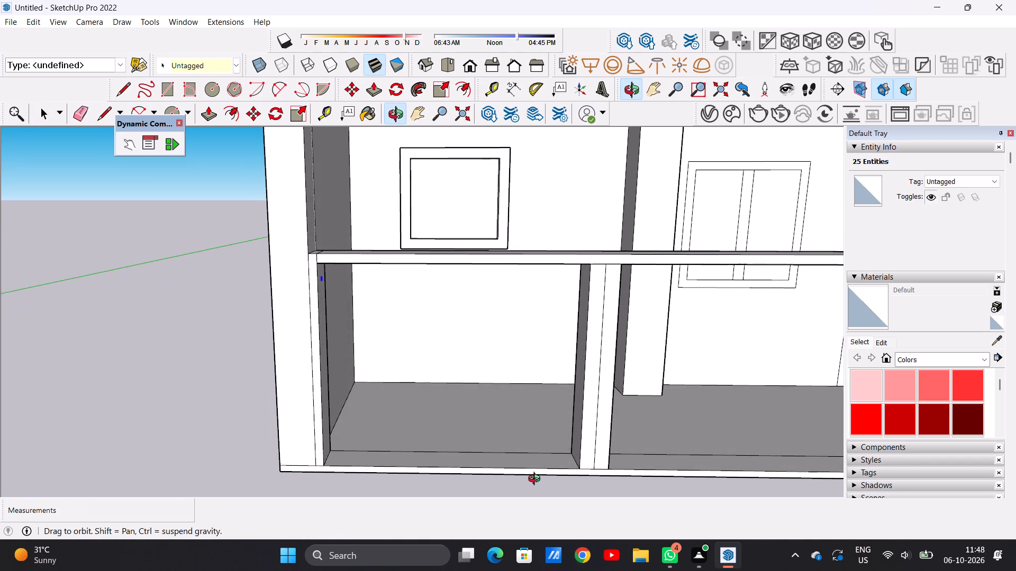
{"action": "middle_click_drag", "start_coordinate": [537, 480], "coordinate": [537, 481]}
{"action": "middle_click_drag", "start_coordinate": [542, 450], "coordinate": [406, 472]}
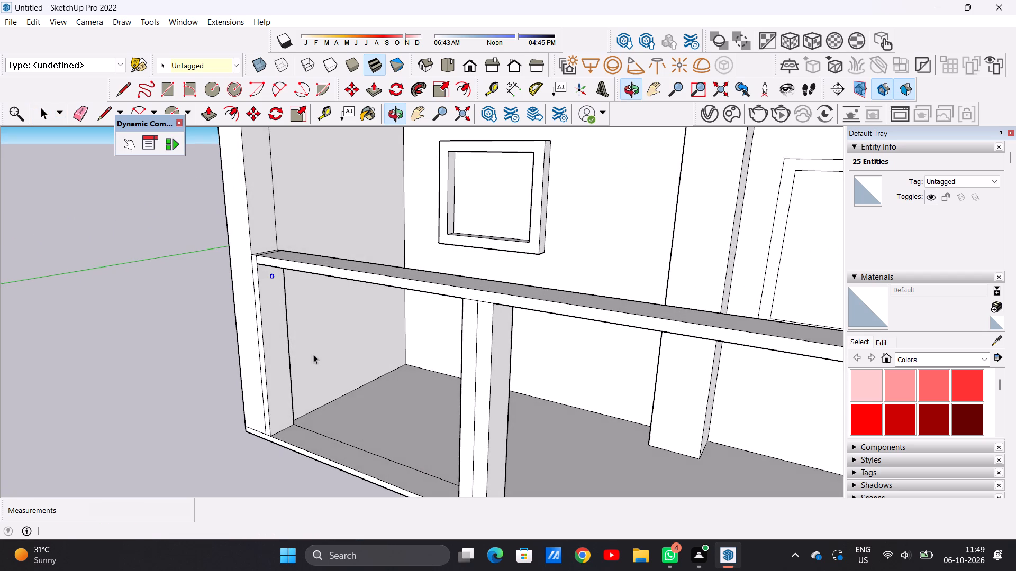
{"action": "scroll", "coordinate": [271, 266], "scroll_direction": "up", "scroll_amount": 13}
{"action": "key", "text": "m"}
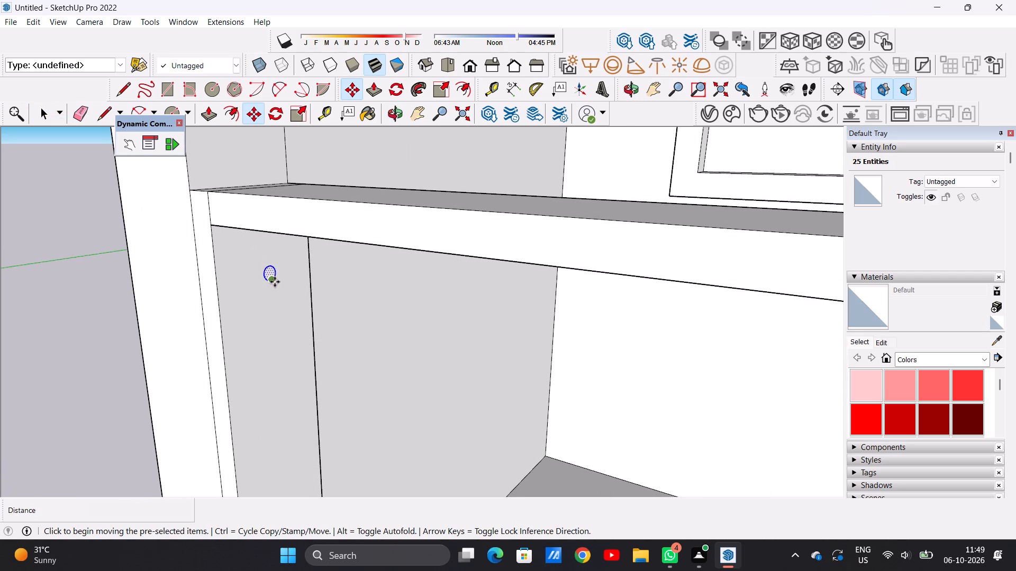
{"action": "left_click", "coordinate": [275, 282]}
{"action": "scroll", "coordinate": [279, 349], "scroll_direction": "down", "scroll_amount": 9}
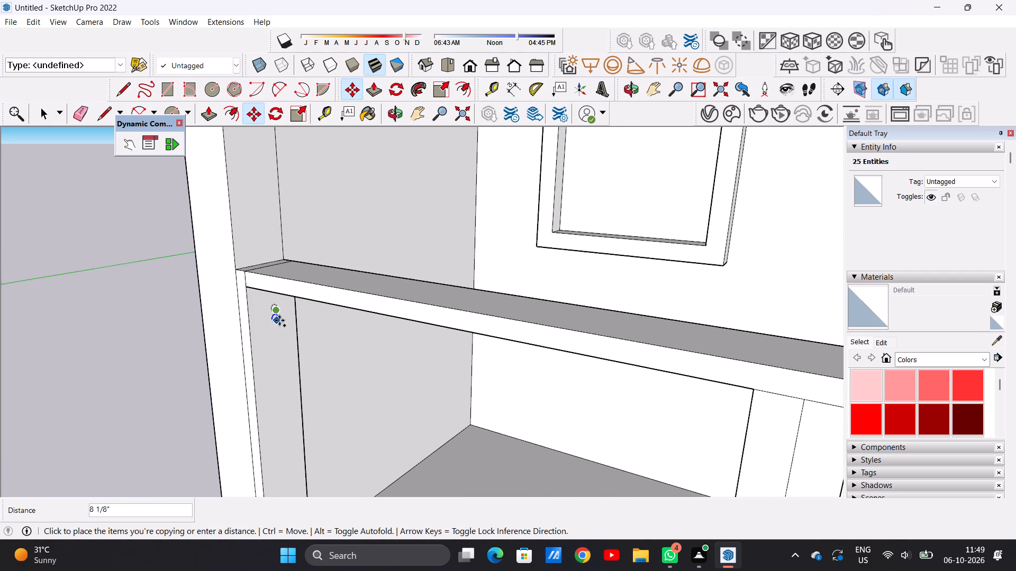
{"action": "scroll", "coordinate": [279, 320], "scroll_direction": "down", "scroll_amount": 2}
{"action": "scroll", "coordinate": [294, 477], "scroll_direction": "up", "scroll_amount": 4}
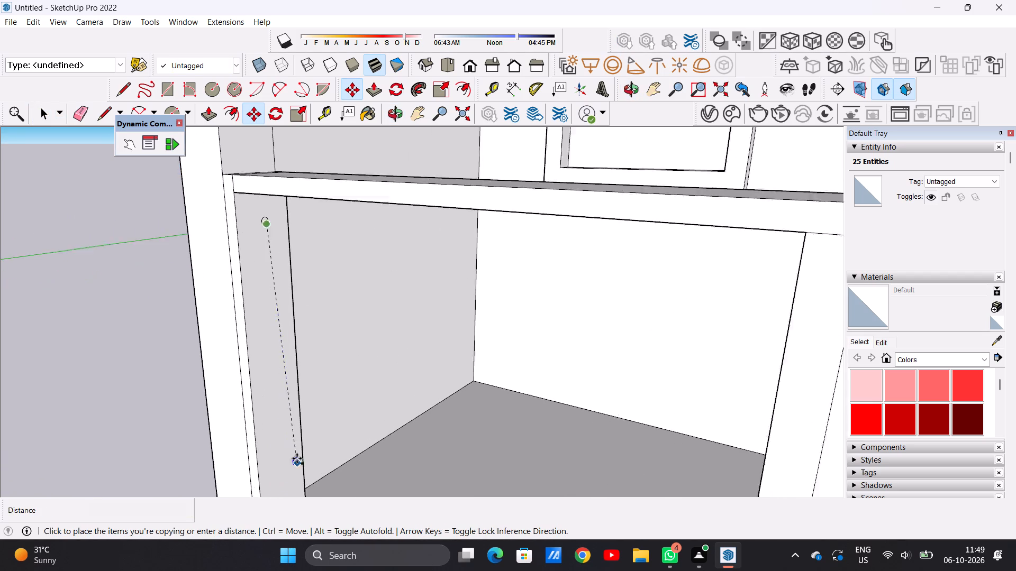
{"action": "scroll", "coordinate": [297, 458], "scroll_direction": "up", "scroll_amount": 2}
{"action": "scroll", "coordinate": [297, 431], "scroll_direction": "down", "scroll_amount": 13}
{"action": "scroll", "coordinate": [292, 453], "scroll_direction": "up", "scroll_amount": 16}
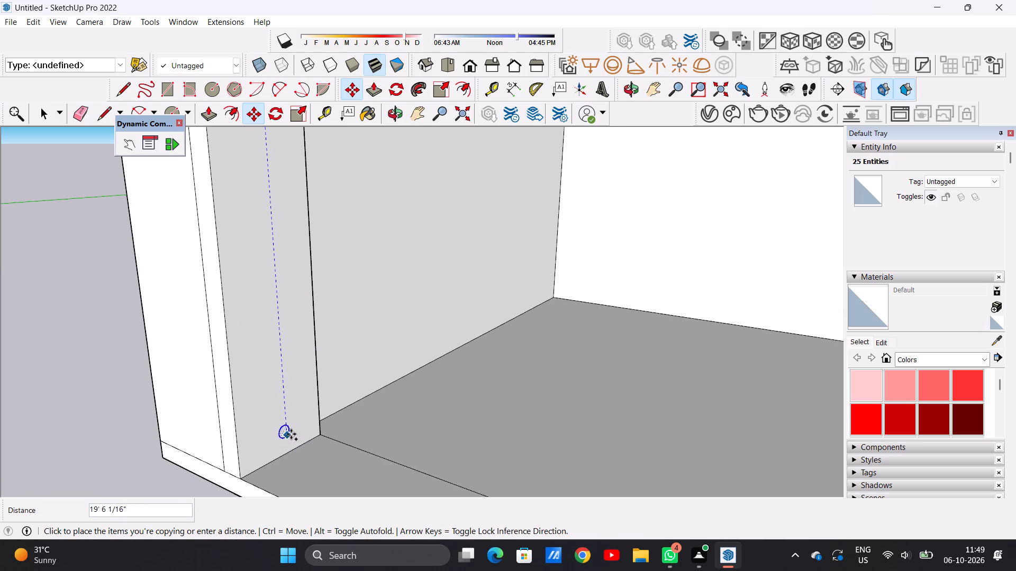
{"action": "left_click", "coordinate": [286, 426]}
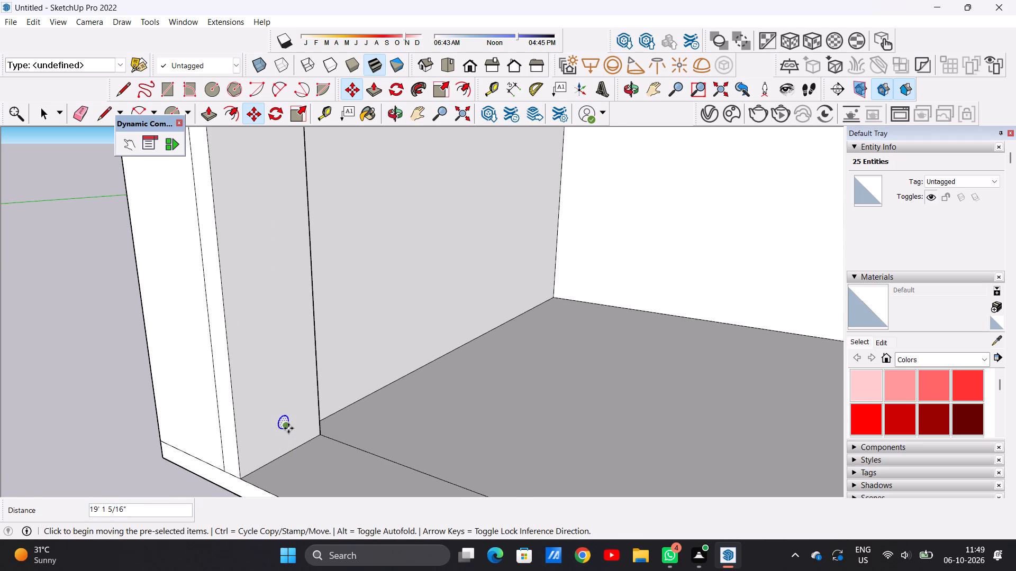
Copy the bottom circle 16' 11 1/2" up the side-wall upright, placing the copy a little below the top circle.
{"action": "left_click", "coordinate": [288, 428]}
{"action": "scroll", "coordinate": [279, 314], "scroll_direction": "down", "scroll_amount": 5}
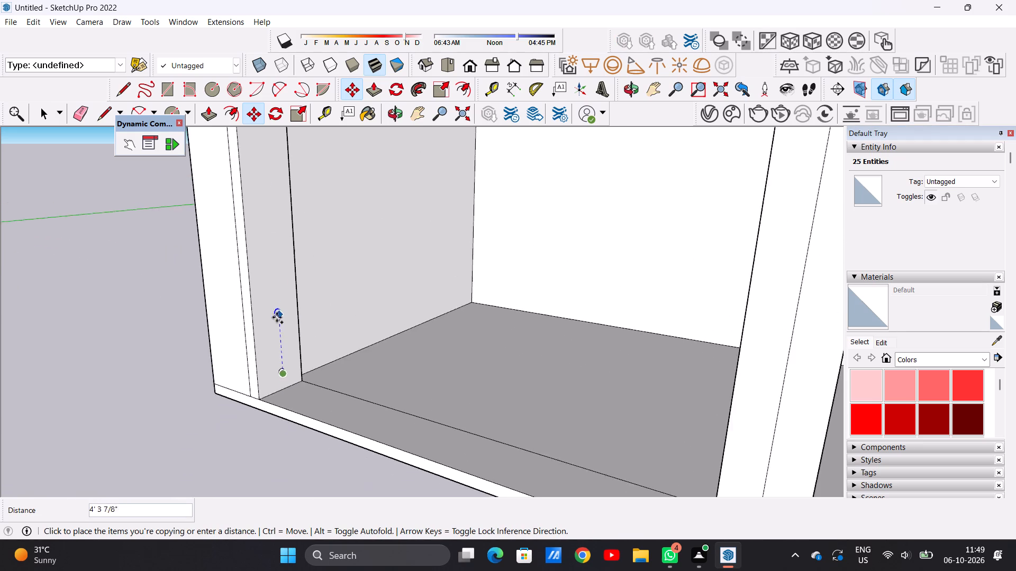
{"action": "scroll", "coordinate": [277, 317], "scroll_direction": "down", "scroll_amount": 14}
{"action": "scroll", "coordinate": [275, 267], "scroll_direction": "up", "scroll_amount": 10}
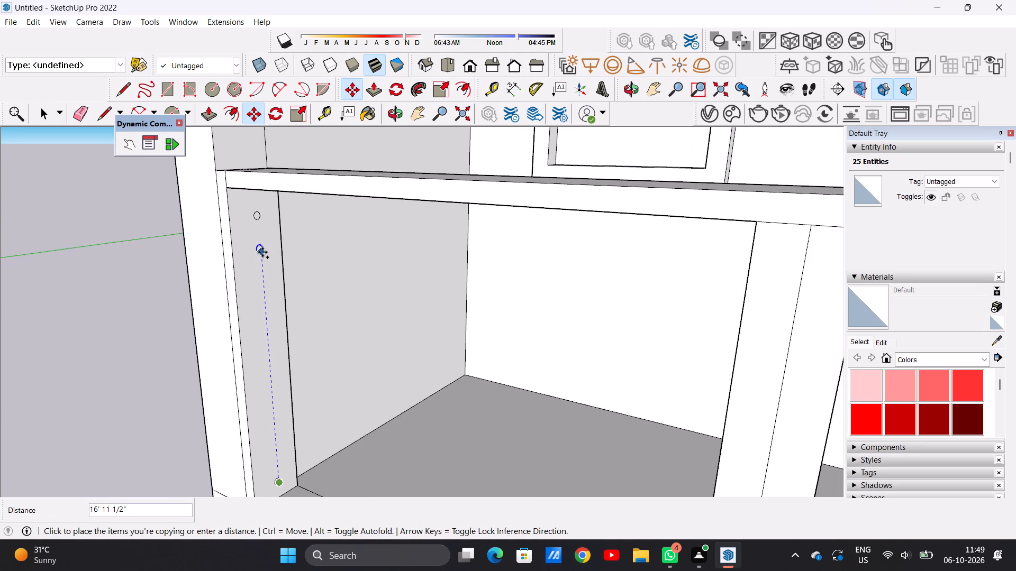
{"action": "left_click", "coordinate": [262, 252]}
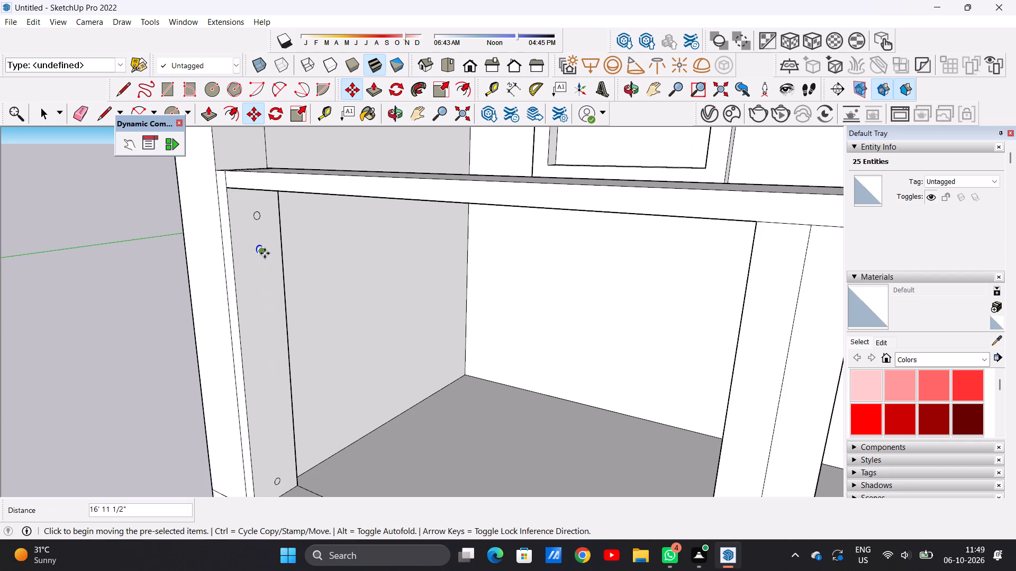
Copy the second circle 14' 8 3/16" down to just above the bottom one, and that copy 12' 2 5/16" up to below the second circle.
{"action": "left_click", "coordinate": [265, 253]}
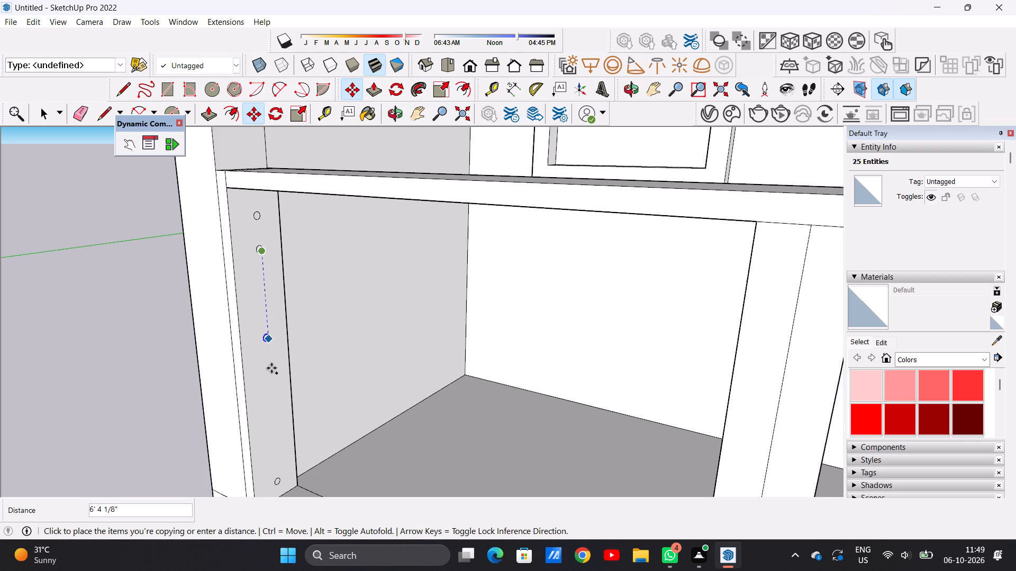
{"action": "left_click", "coordinate": [275, 455]}
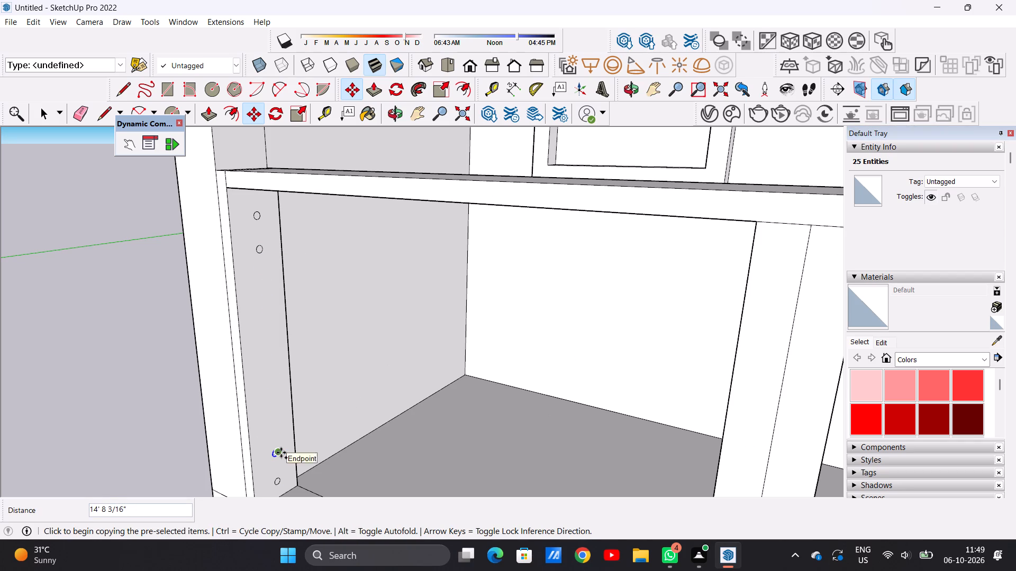
{"action": "left_click", "coordinate": [281, 453]}
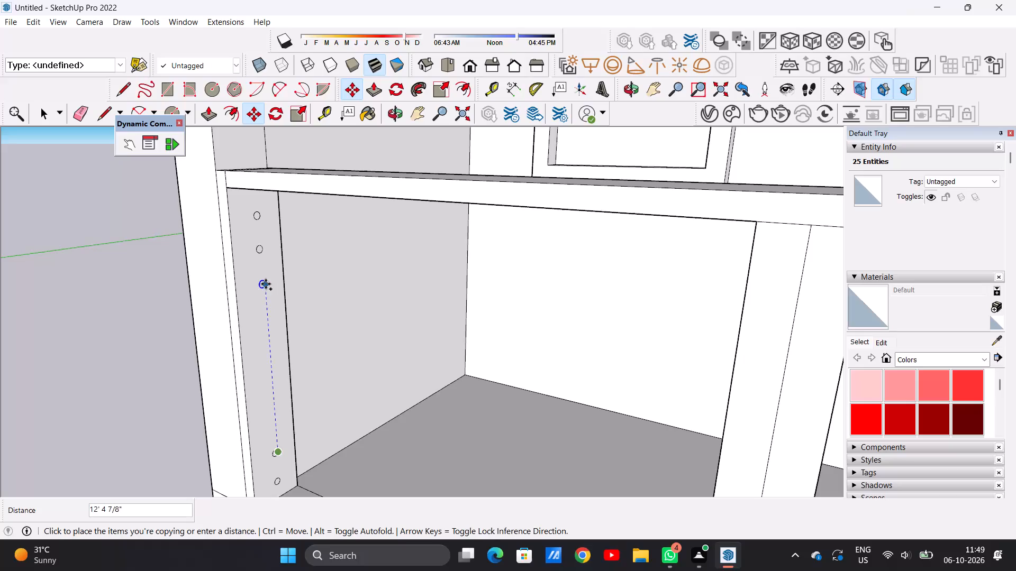
{"action": "left_click", "coordinate": [266, 287]}
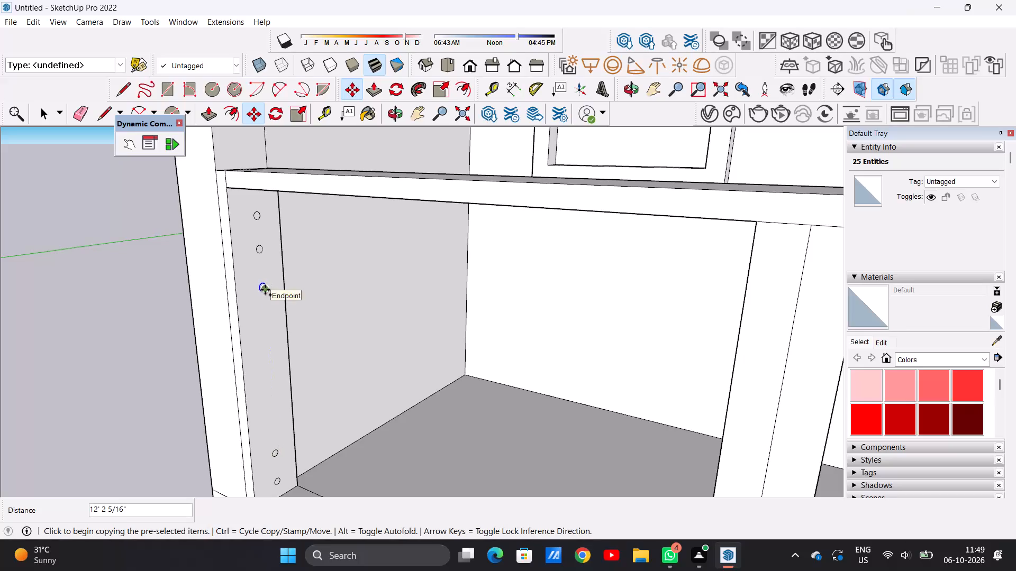
Copy the third circle about 9' 6 7/16" down the side-wall upright, and that copy about 6' 10 3/8" up to below the third circle.
{"action": "left_click", "coordinate": [265, 290]}
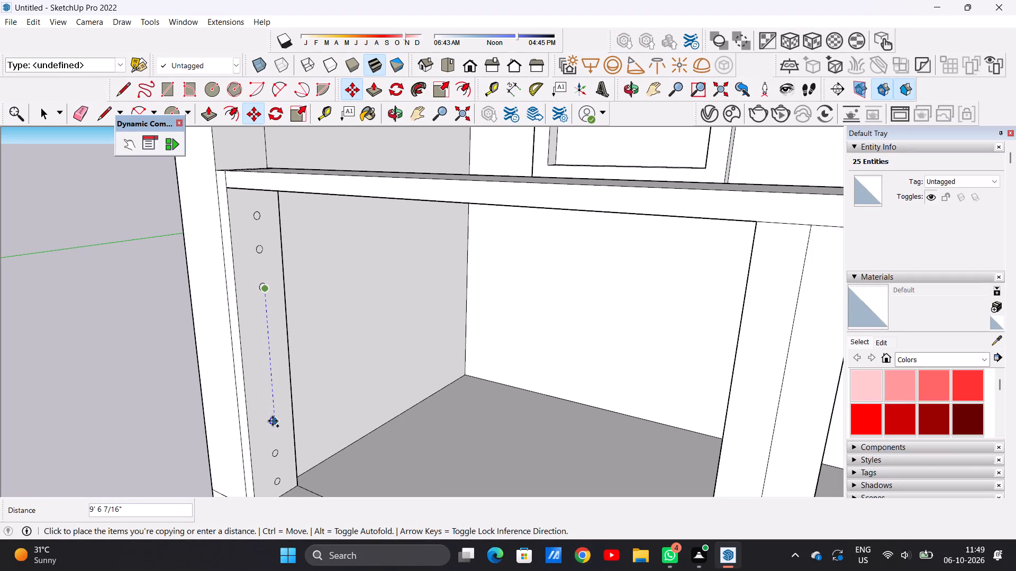
{"action": "left_click", "coordinate": [273, 421]}
{"action": "left_click", "coordinate": [275, 420]}
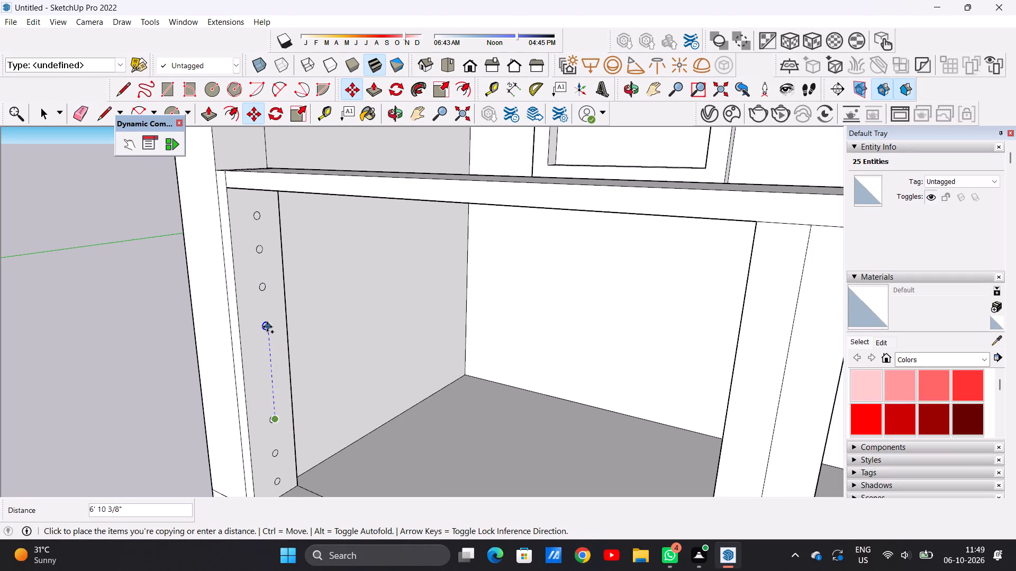
{"action": "left_click", "coordinate": [267, 327]}
Copy the fourth circle about 3' 8" down into the middle gap of the circle column, and clear the selection.
{"action": "left_click", "coordinate": [268, 327]}
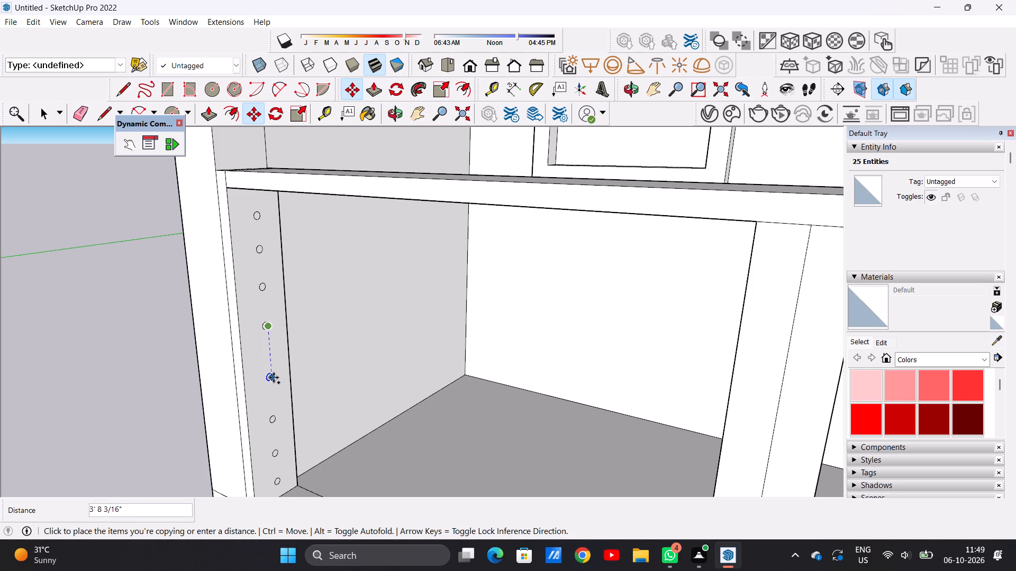
{"action": "left_click", "coordinate": [273, 375]}
{"action": "key", "text": "space"}
{"action": "scroll", "coordinate": [371, 350], "scroll_direction": "down", "scroll_amount": 8}
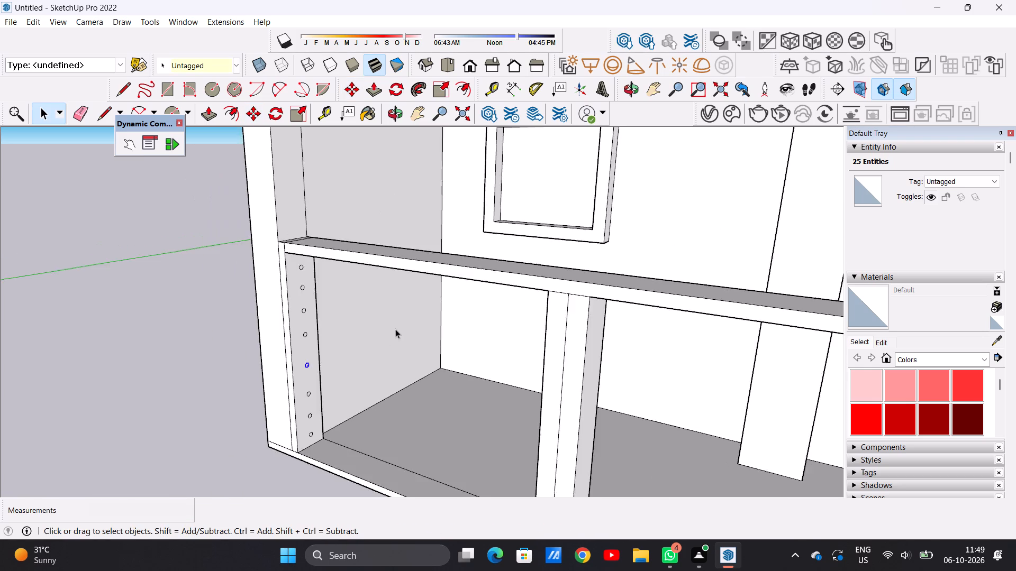
{"action": "scroll", "coordinate": [395, 329], "scroll_direction": "down", "scroll_amount": 3}
{"action": "left_click", "coordinate": [259, 369]}
Move the fifth circle from the top, with its face, about 11" up the side-wall upright.
{"action": "scroll", "coordinate": [356, 340], "scroll_direction": "up", "scroll_amount": 7}
{"action": "middle_click_drag", "start_coordinate": [350, 360], "coordinate": [369, 382]}
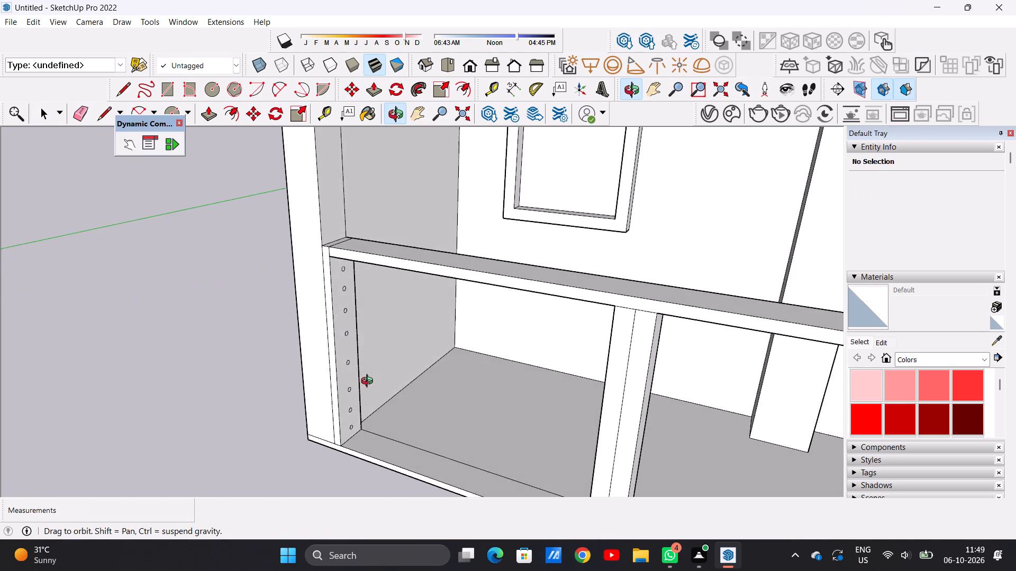
{"action": "middle_click_drag", "start_coordinate": [369, 382], "coordinate": [330, 359]}
{"action": "scroll", "coordinate": [355, 423], "scroll_direction": "up", "scroll_amount": 2}
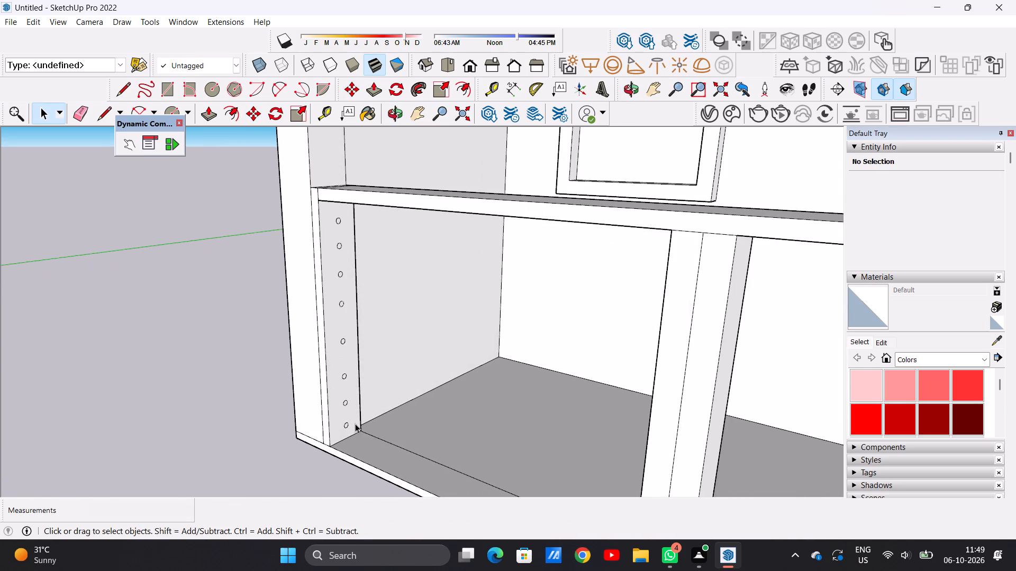
{"action": "scroll", "coordinate": [355, 424], "scroll_direction": "down", "scroll_amount": 4}
{"action": "scroll", "coordinate": [376, 384], "scroll_direction": "up", "scroll_amount": 6}
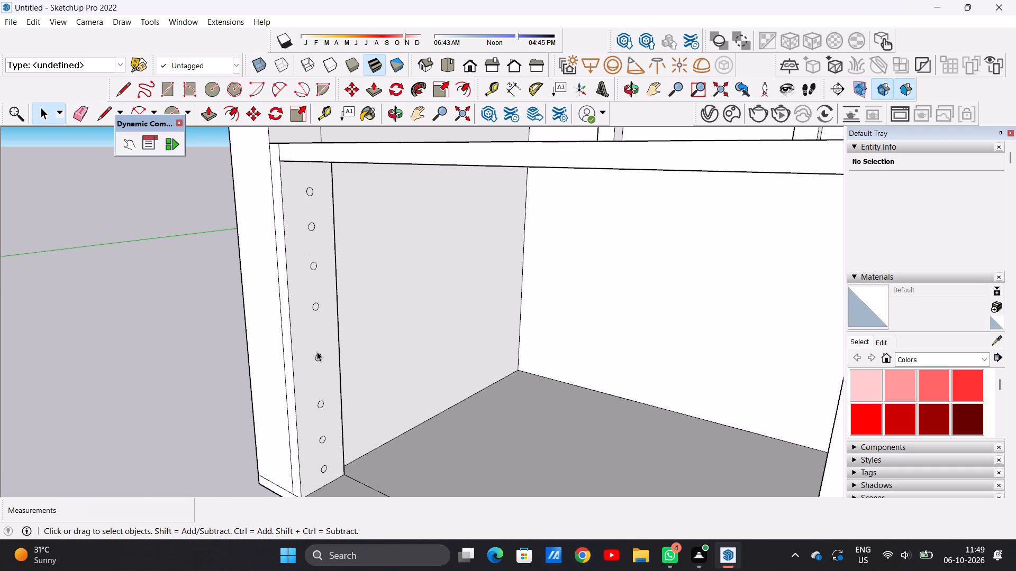
{"action": "scroll", "coordinate": [335, 386], "scroll_direction": "up", "scroll_amount": 3}
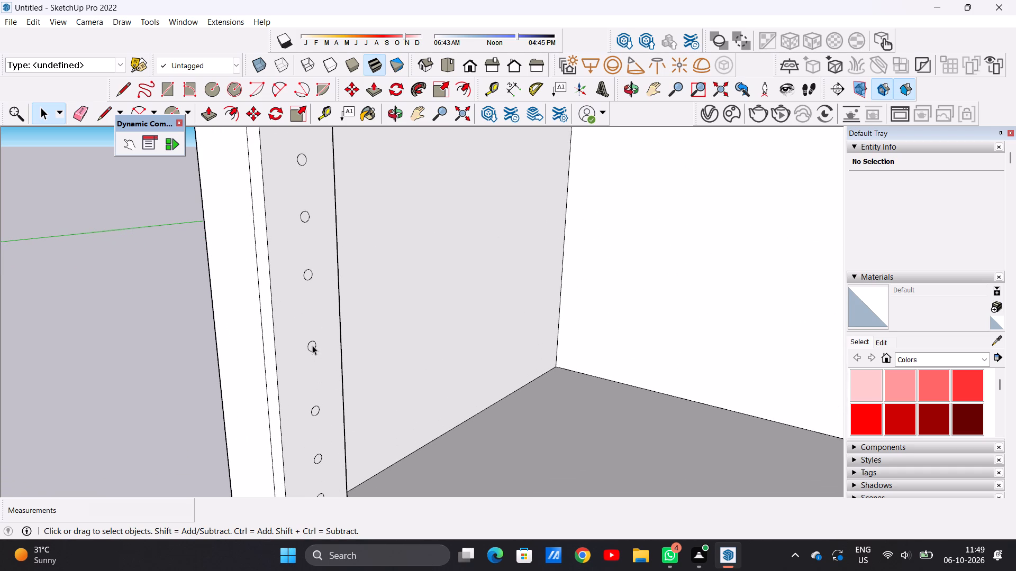
{"action": "double_click", "coordinate": [312, 346]}
{"action": "key", "text": "m"}
{"action": "left_click", "coordinate": [312, 346]}
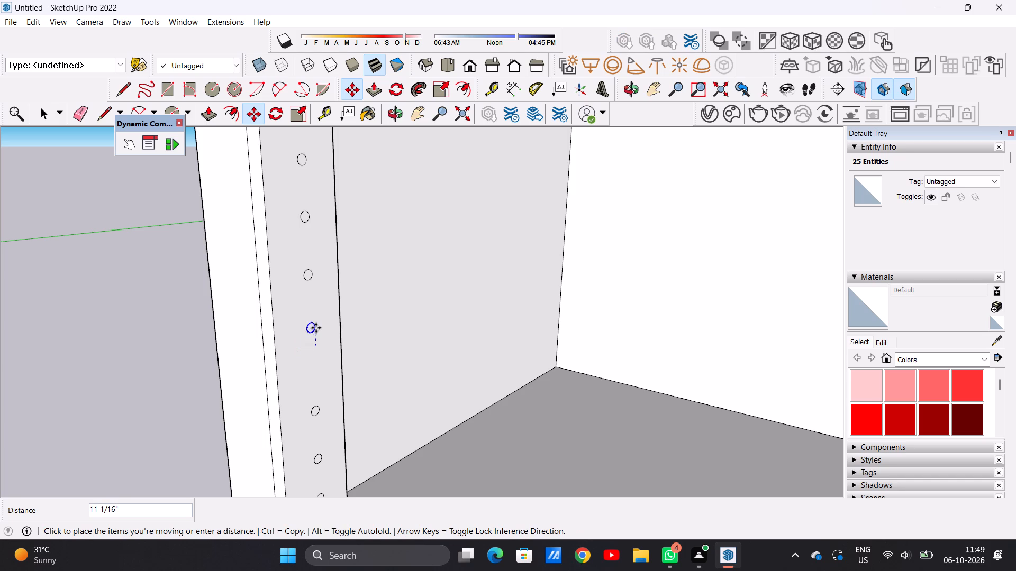
{"action": "left_click", "coordinate": [316, 328]}
{"action": "key", "text": "space"}
Move the sixth circle from the top up the side-wall upright by about 1' 6 3/4", and by about 7 9/16" more.
{"action": "scroll", "coordinate": [319, 415], "scroll_direction": "up", "scroll_amount": 10}
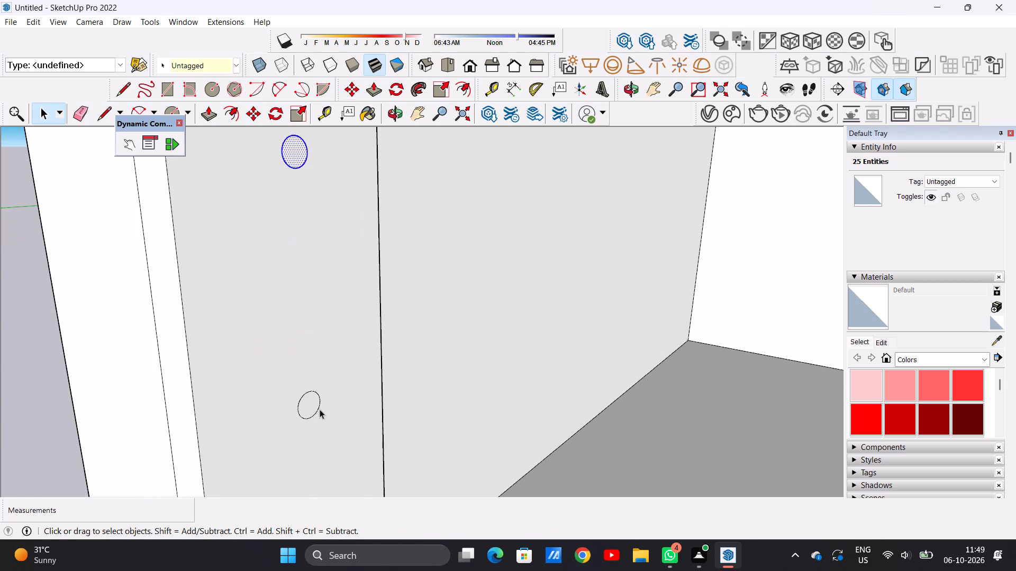
{"action": "double_click", "coordinate": [311, 402]}
{"action": "key", "text": "m"}
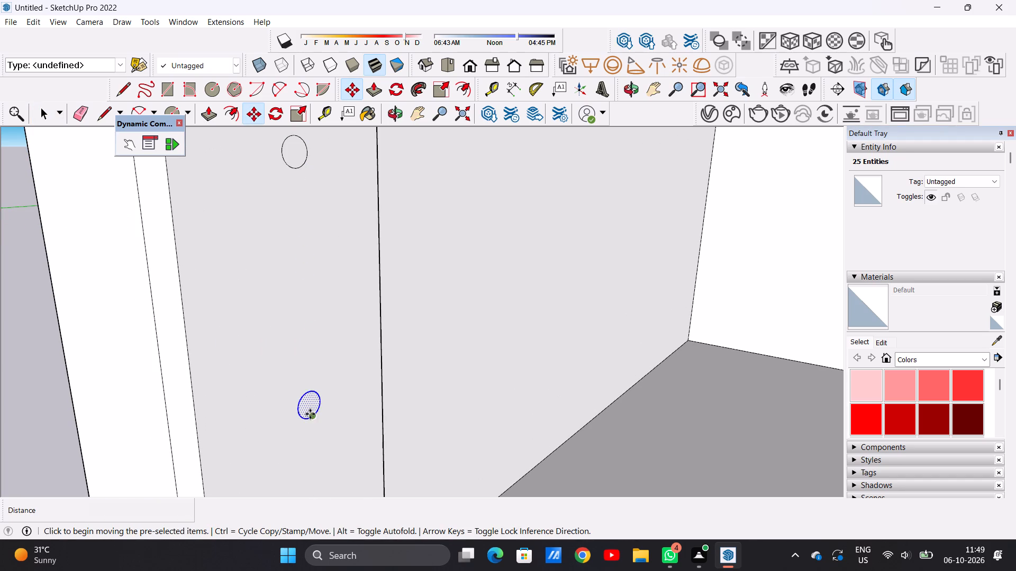
{"action": "left_click", "coordinate": [310, 414]}
{"action": "left_click", "coordinate": [312, 333]}
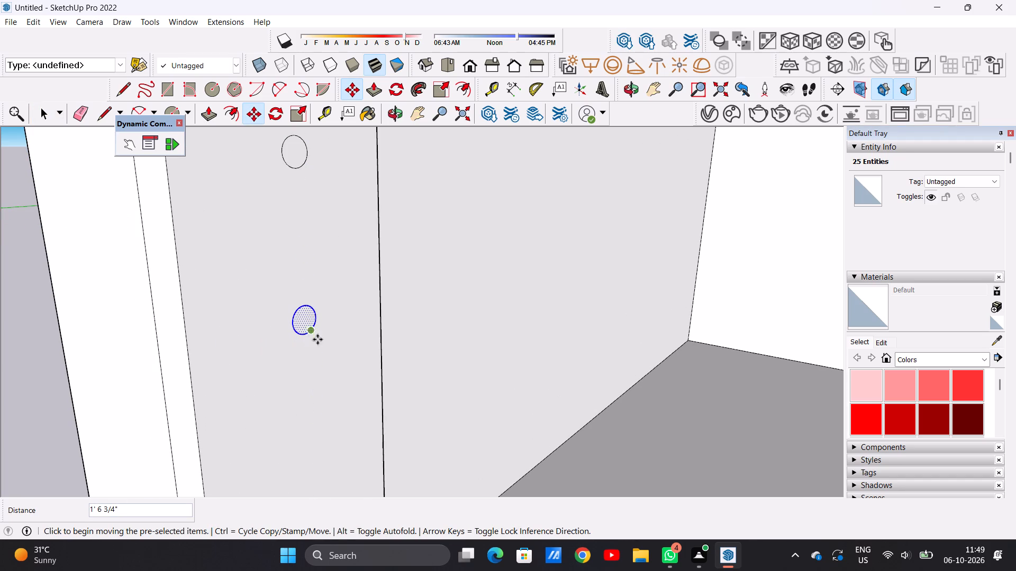
{"action": "scroll", "coordinate": [326, 363], "scroll_direction": "down", "scroll_amount": 15}
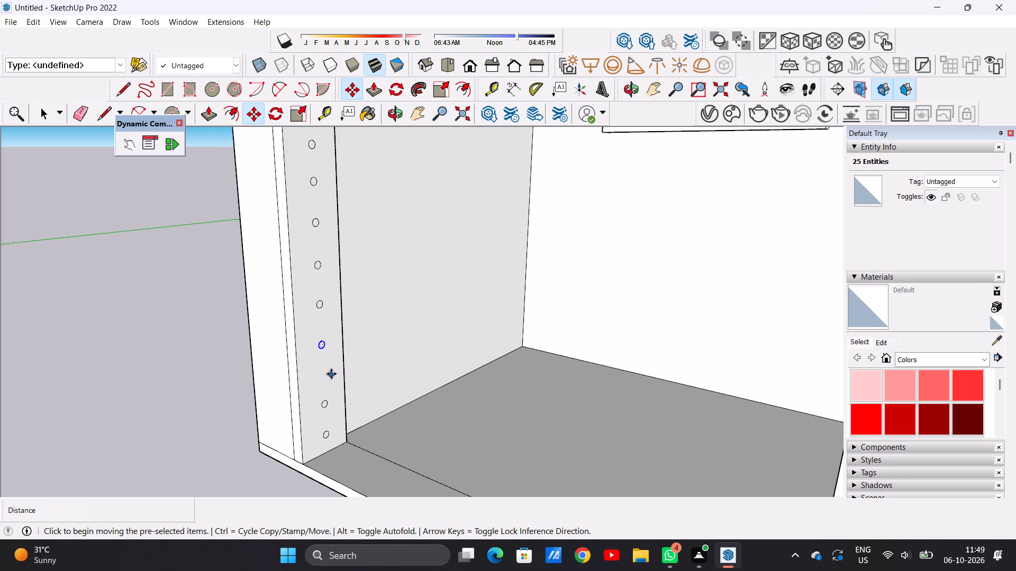
{"action": "scroll", "coordinate": [326, 358], "scroll_direction": "up", "scroll_amount": 7}
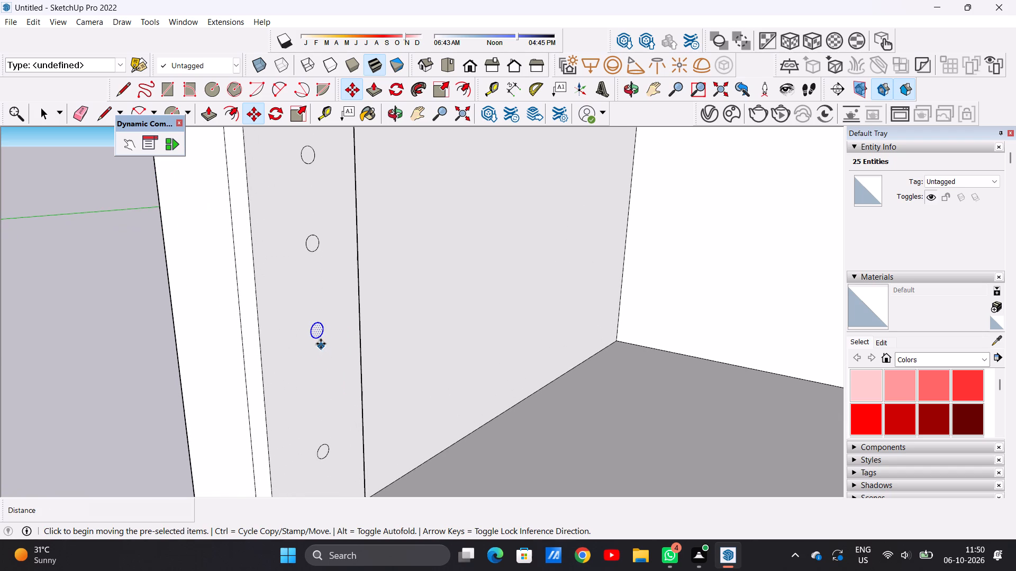
{"action": "left_click", "coordinate": [323, 339]}
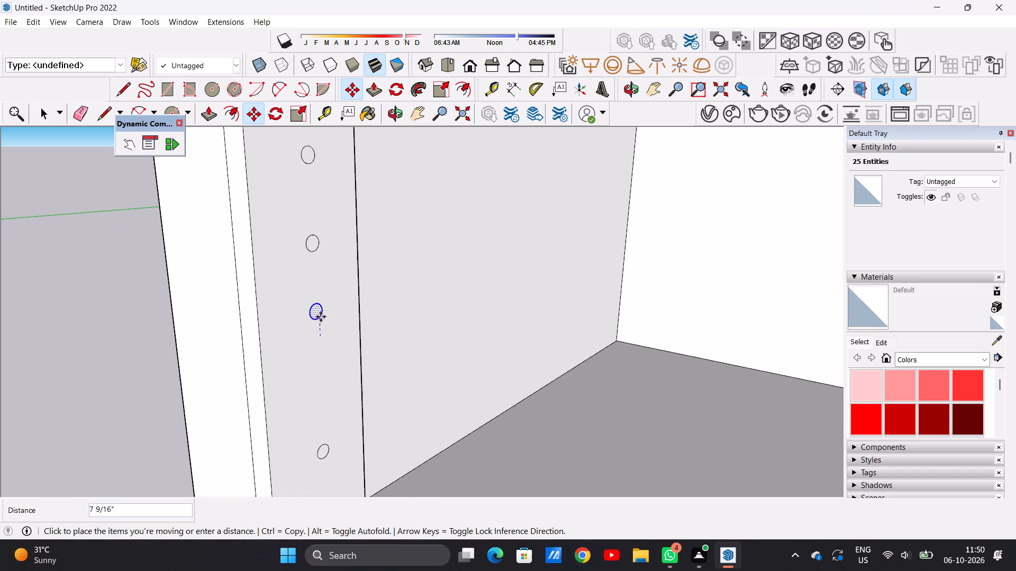
{"action": "left_click", "coordinate": [321, 317]}
{"action": "key", "text": "space"}
Copy the sixth circle about 2' 6 3/4" down into the remaining gap above the two bottom circles, and clear the selection.
{"action": "scroll", "coordinate": [329, 369], "scroll_direction": "down", "scroll_amount": 9}
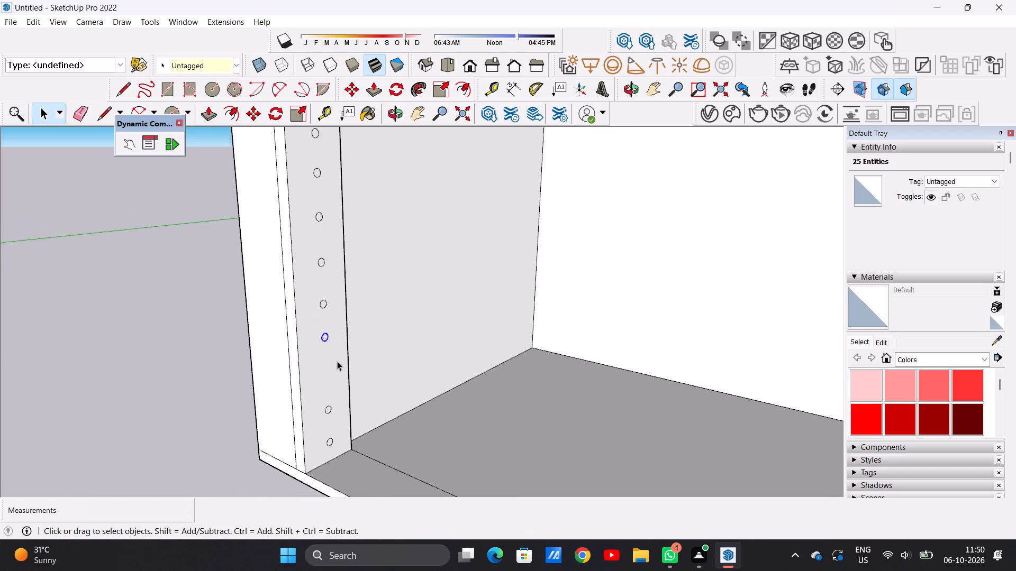
{"action": "scroll", "coordinate": [337, 361], "scroll_direction": "down", "scroll_amount": 2}
{"action": "scroll", "coordinate": [338, 360], "scroll_direction": "up", "scroll_amount": 8}
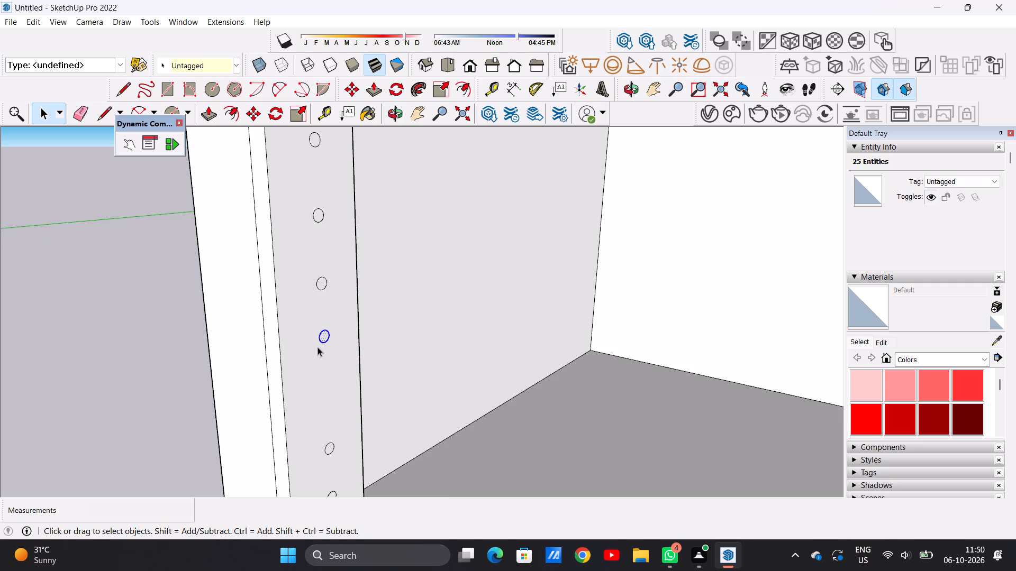
{"action": "scroll", "coordinate": [317, 347], "scroll_direction": "down", "scroll_amount": 5}
{"action": "scroll", "coordinate": [331, 338], "scroll_direction": "up", "scroll_amount": 7}
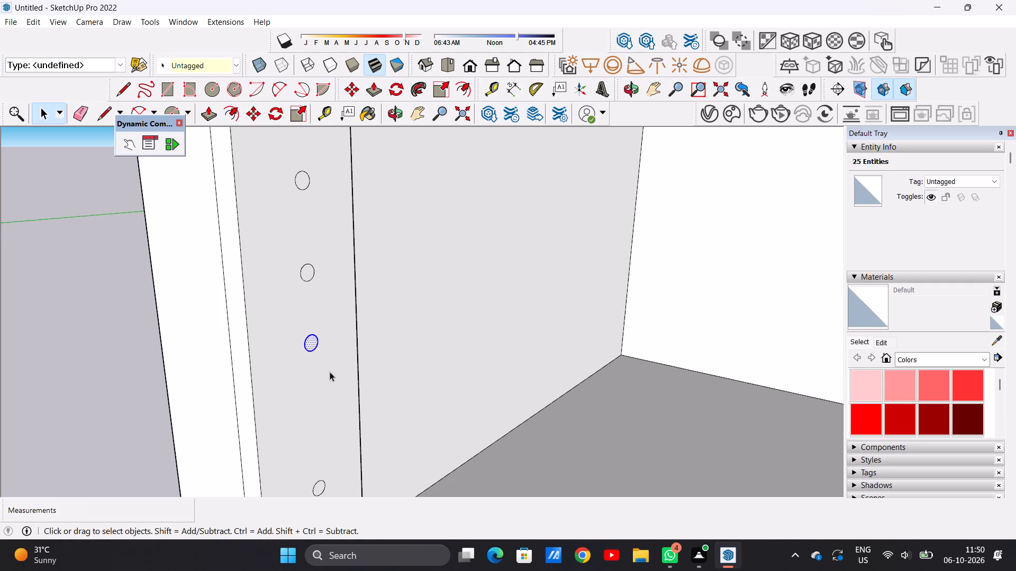
{"action": "key", "text": "m"}
{"action": "left_click", "coordinate": [315, 353]}
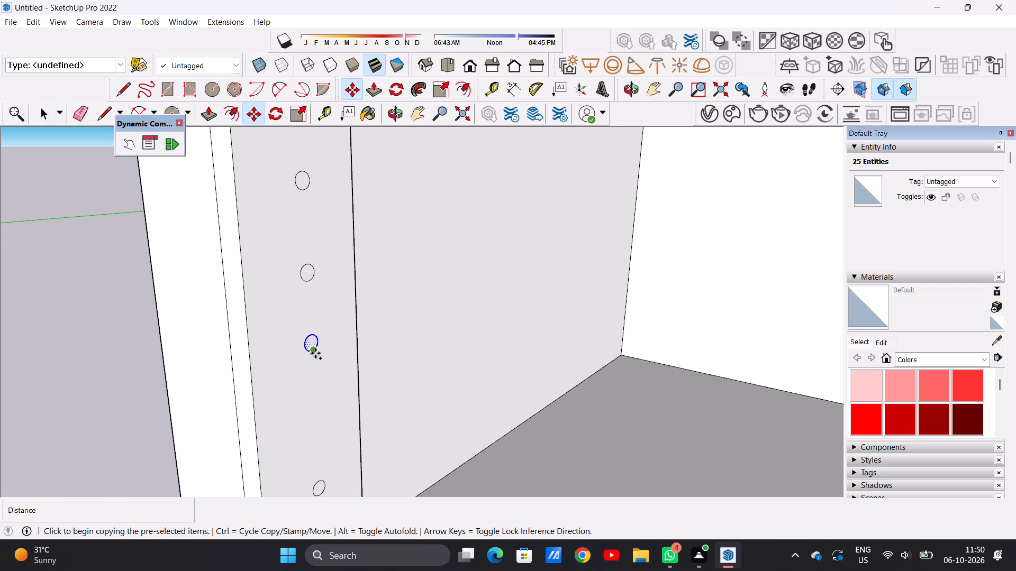
{"action": "left_click", "coordinate": [318, 429]}
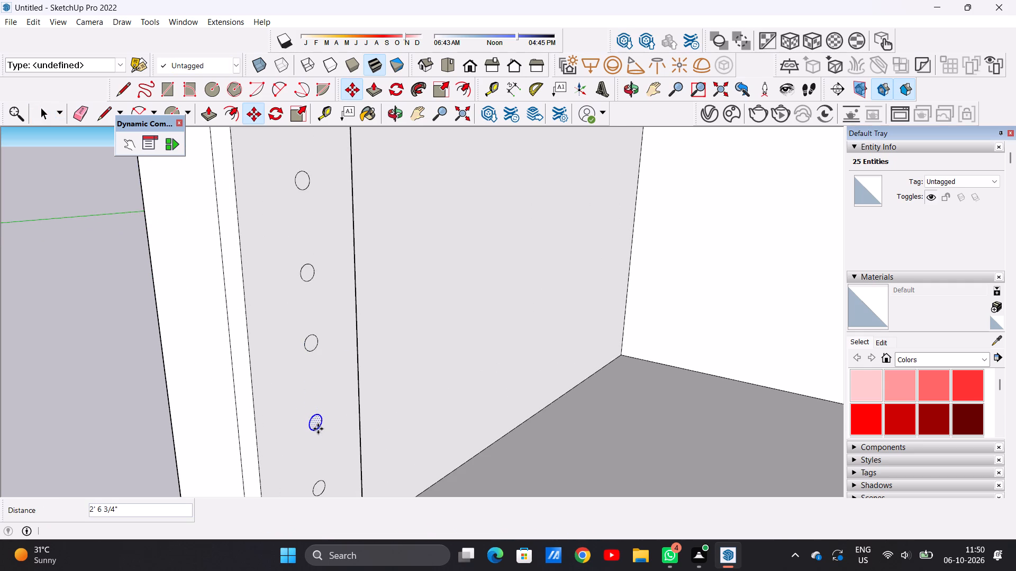
{"action": "key", "text": "space"}
{"action": "scroll", "coordinate": [376, 387], "scroll_direction": "down", "scroll_amount": 20}
{"action": "left_click", "coordinate": [269, 414]}
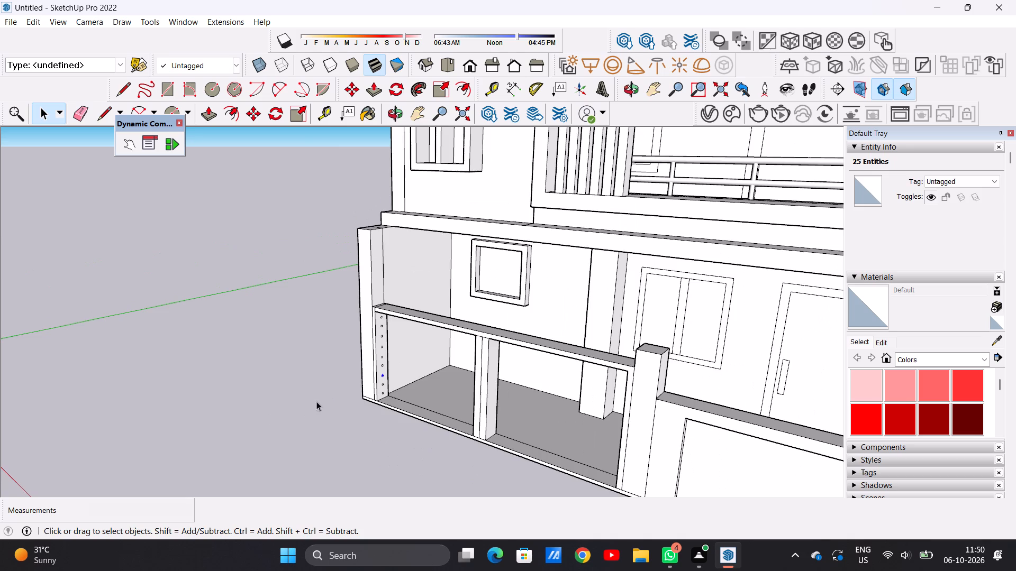
Push/Pull the top circle about 58' 9" across both gate bays to the far pillar, forming a round horizontal bar.
{"action": "scroll", "coordinate": [394, 322], "scroll_direction": "up", "scroll_amount": 6}
{"action": "middle_click_drag", "start_coordinate": [376, 340], "coordinate": [396, 315]}
{"action": "scroll", "coordinate": [383, 304], "scroll_direction": "up", "scroll_amount": 12}
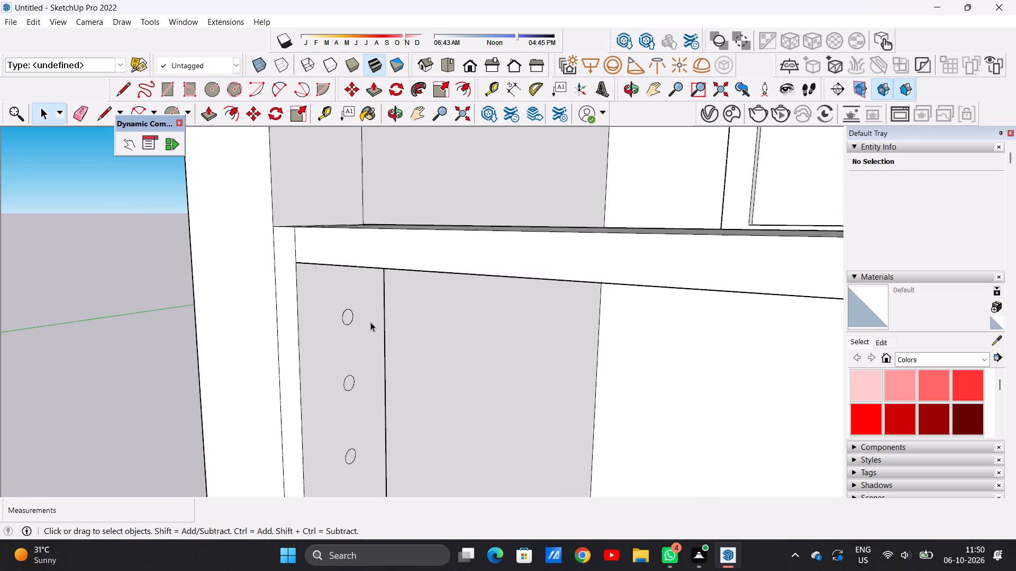
{"action": "scroll", "coordinate": [370, 322], "scroll_direction": "up", "scroll_amount": 2}
{"action": "key", "text": "p"}
{"action": "scroll", "coordinate": [353, 308], "scroll_direction": "up", "scroll_amount": 9}
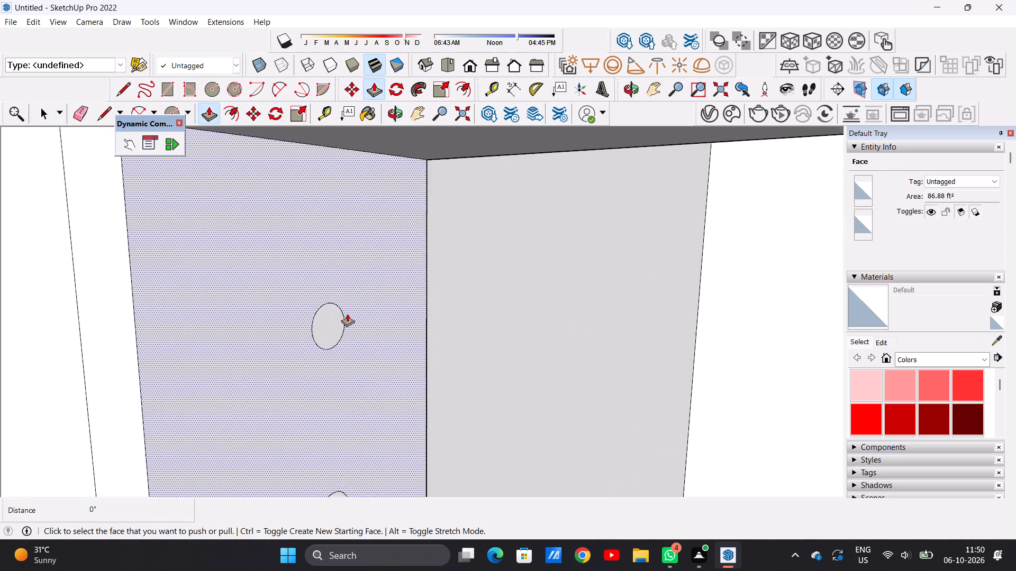
{"action": "scroll", "coordinate": [347, 314], "scroll_direction": "up", "scroll_amount": 3}
{"action": "left_click", "coordinate": [330, 323]}
{"action": "scroll", "coordinate": [489, 325], "scroll_direction": "down", "scroll_amount": 12}
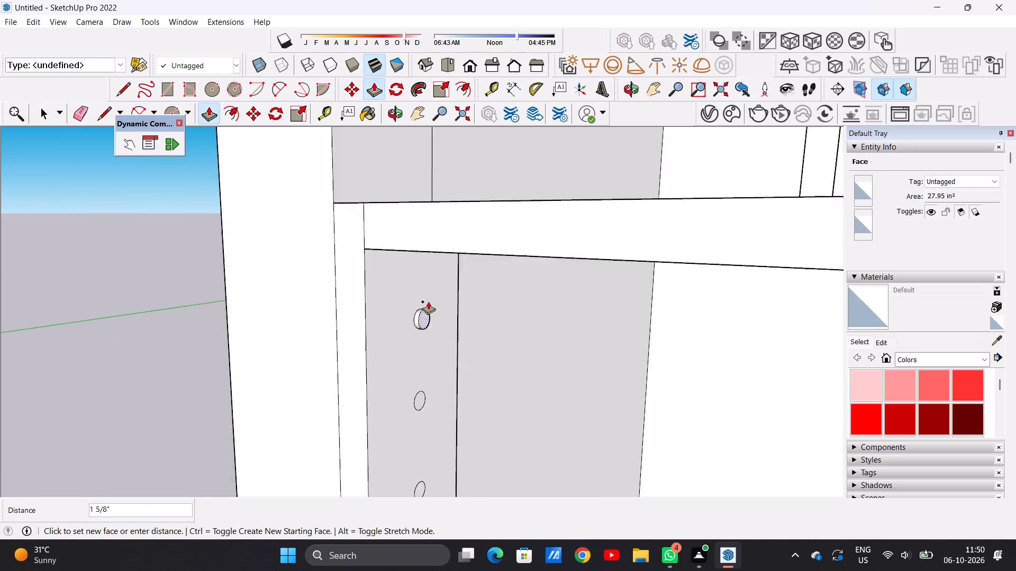
{"action": "scroll", "coordinate": [428, 301], "scroll_direction": "down", "scroll_amount": 16}
{"action": "middle_click_drag", "start_coordinate": [500, 337], "coordinate": [557, 330]}
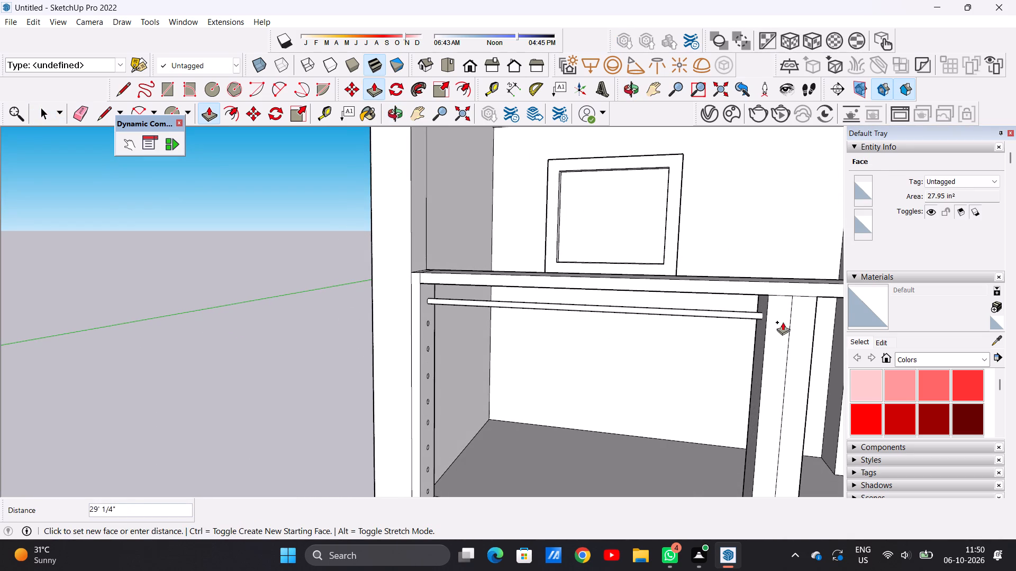
{"action": "scroll", "coordinate": [629, 317], "scroll_direction": "down", "scroll_amount": 8}
{"action": "scroll", "coordinate": [704, 328], "scroll_direction": "up", "scroll_amount": 5}
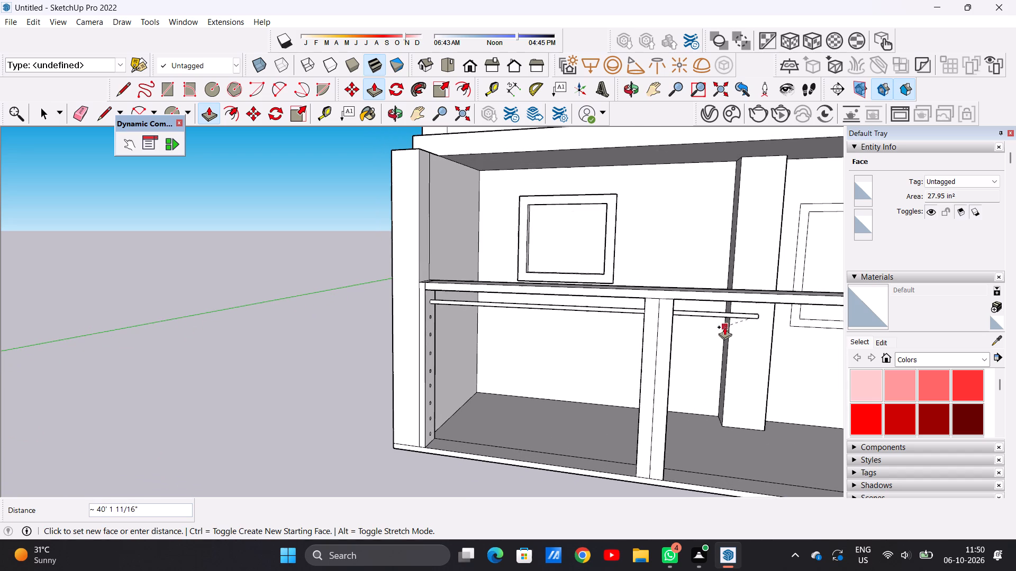
{"action": "middle_click_drag", "start_coordinate": [644, 323], "coordinate": [647, 336]}
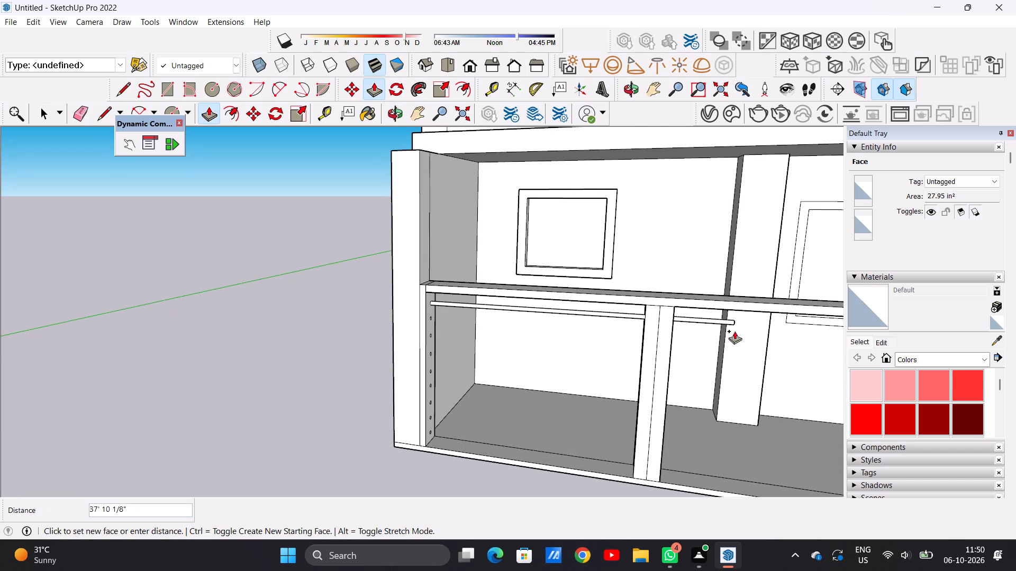
{"action": "scroll", "coordinate": [679, 334], "scroll_direction": "down", "scroll_amount": 13}
{"action": "scroll", "coordinate": [705, 333], "scroll_direction": "up", "scroll_amount": 6}
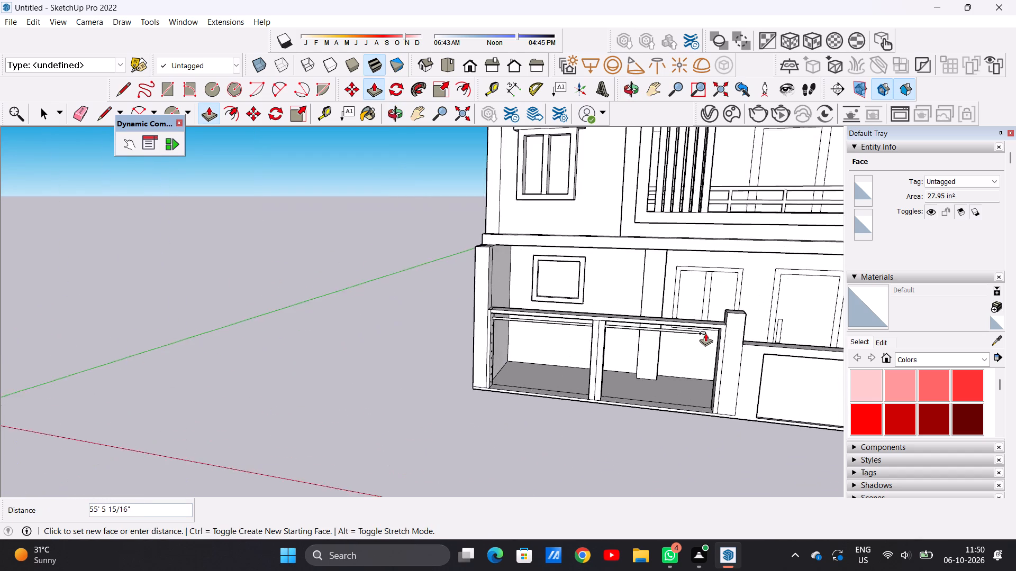
{"action": "scroll", "coordinate": [705, 333], "scroll_direction": "up", "scroll_amount": 4}
{"action": "middle_click_drag", "start_coordinate": [715, 327], "coordinate": [750, 325]}
{"action": "middle_click", "coordinate": [751, 324]}
{"action": "scroll", "coordinate": [704, 327], "scroll_direction": "up", "scroll_amount": 11}
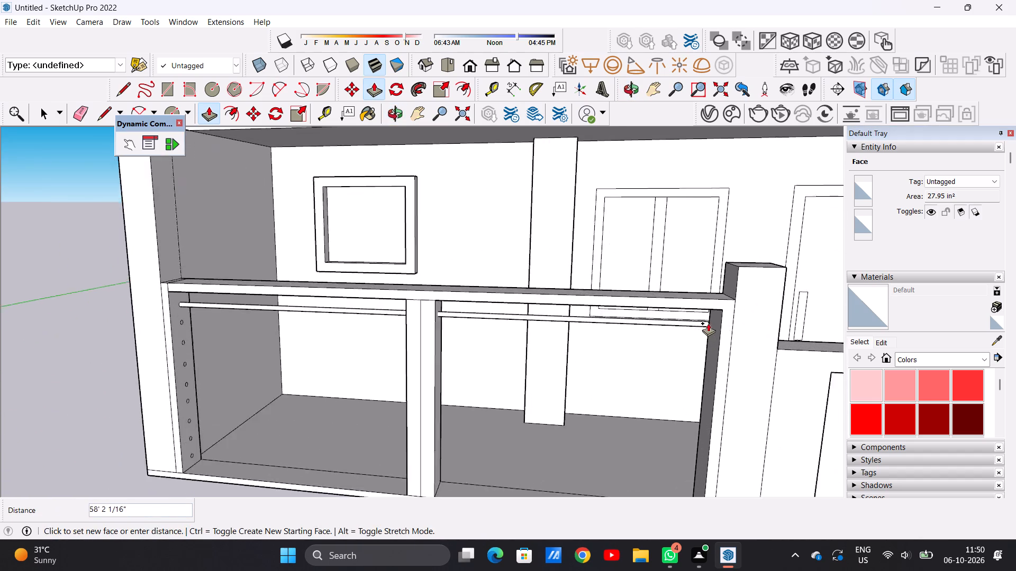
{"action": "scroll", "coordinate": [708, 323], "scroll_direction": "up", "scroll_amount": 11}
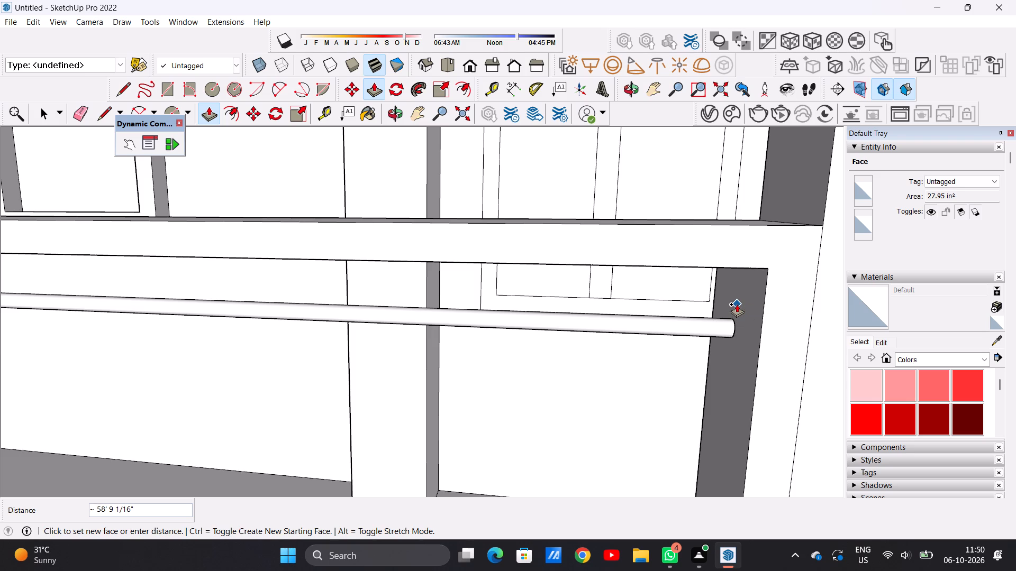
{"action": "left_click", "coordinate": [737, 304]}
{"action": "key", "text": "space"}
Push/Pull the second circle from the top about 58' 9" across both gate bays to the far pillar.
{"action": "scroll", "coordinate": [516, 389], "scroll_direction": "down", "scroll_amount": 8}
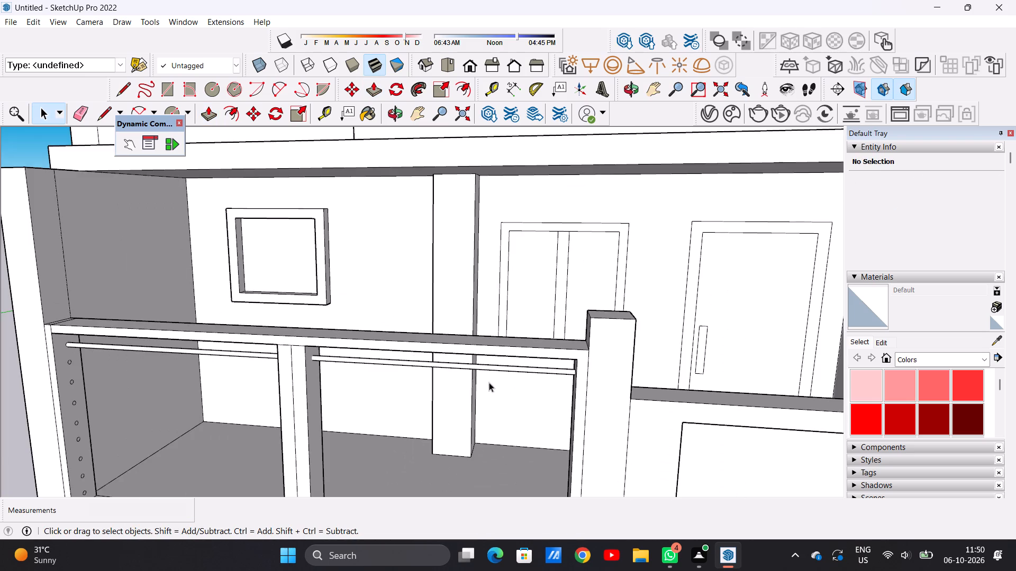
{"action": "scroll", "coordinate": [489, 382], "scroll_direction": "down", "scroll_amount": 3}
{"action": "middle_click_drag", "start_coordinate": [386, 375], "coordinate": [546, 359]}
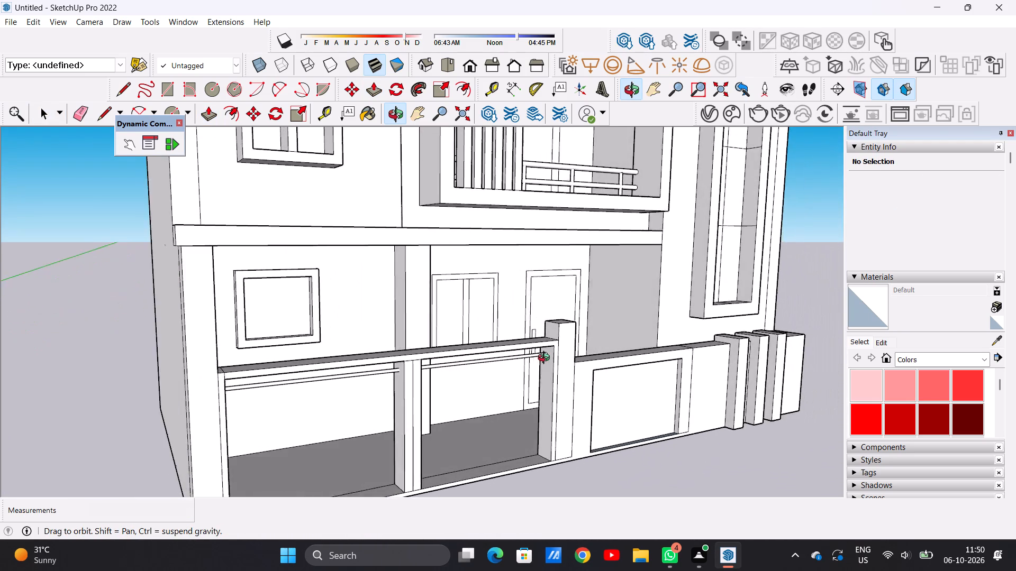
{"action": "middle_click_drag", "start_coordinate": [546, 359], "coordinate": [431, 358]}
{"action": "scroll", "coordinate": [443, 385], "scroll_direction": "down", "scroll_amount": 5}
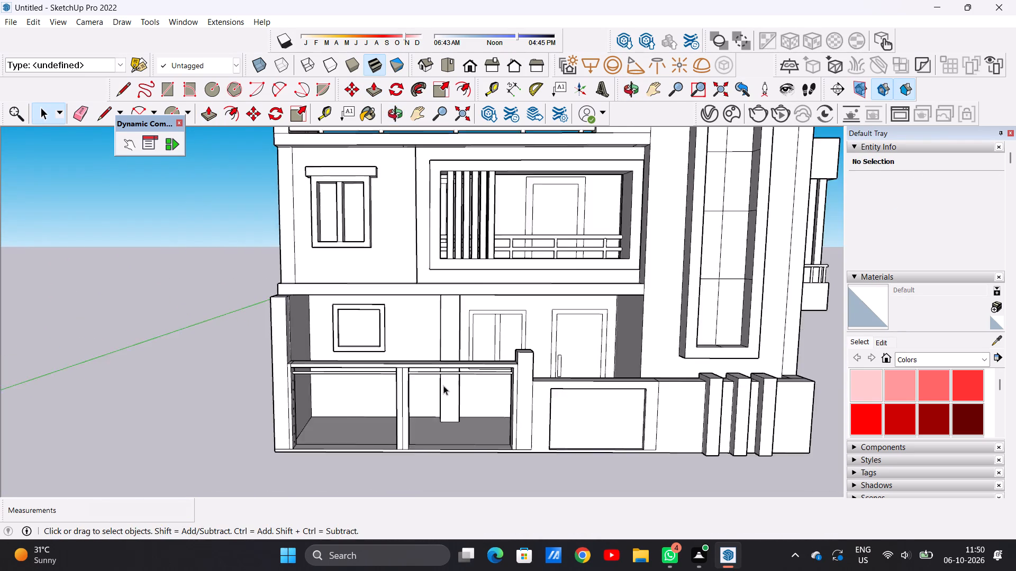
{"action": "scroll", "coordinate": [443, 385], "scroll_direction": "down", "scroll_amount": 4}
{"action": "middle_click_drag", "start_coordinate": [426, 409], "coordinate": [281, 397]}
{"action": "scroll", "coordinate": [375, 370], "scroll_direction": "up", "scroll_amount": 13}
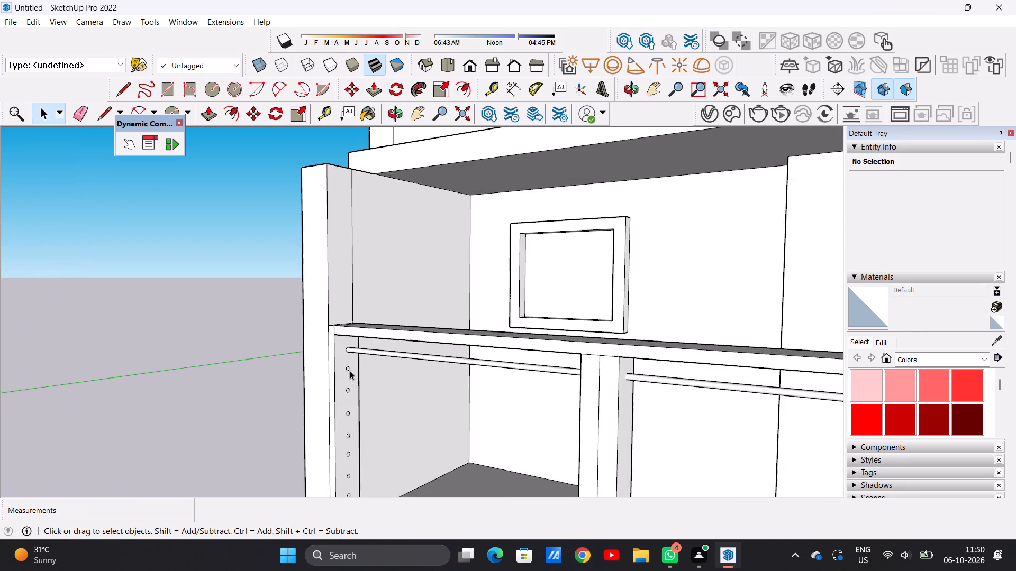
{"action": "scroll", "coordinate": [350, 371], "scroll_direction": "up", "scroll_amount": 9}
{"action": "key", "text": "p"}
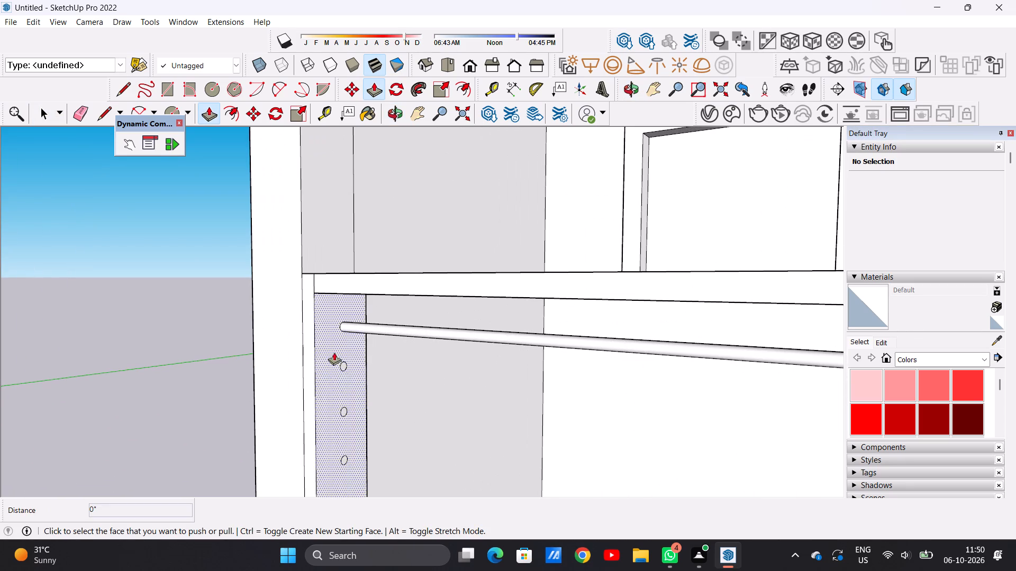
{"action": "scroll", "coordinate": [370, 360], "scroll_direction": "up", "scroll_amount": 14}
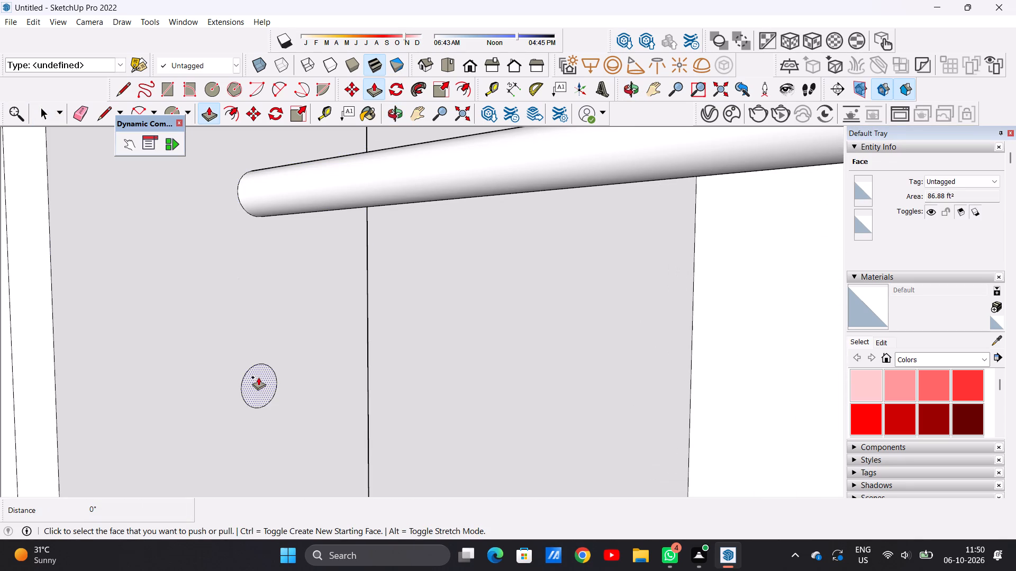
{"action": "left_click", "coordinate": [258, 377]}
{"action": "scroll", "coordinate": [429, 393], "scroll_direction": "down", "scroll_amount": 20}
{"action": "scroll", "coordinate": [429, 393], "scroll_direction": "down", "scroll_amount": 7}
{"action": "middle_click_drag", "start_coordinate": [450, 395], "coordinate": [601, 384]}
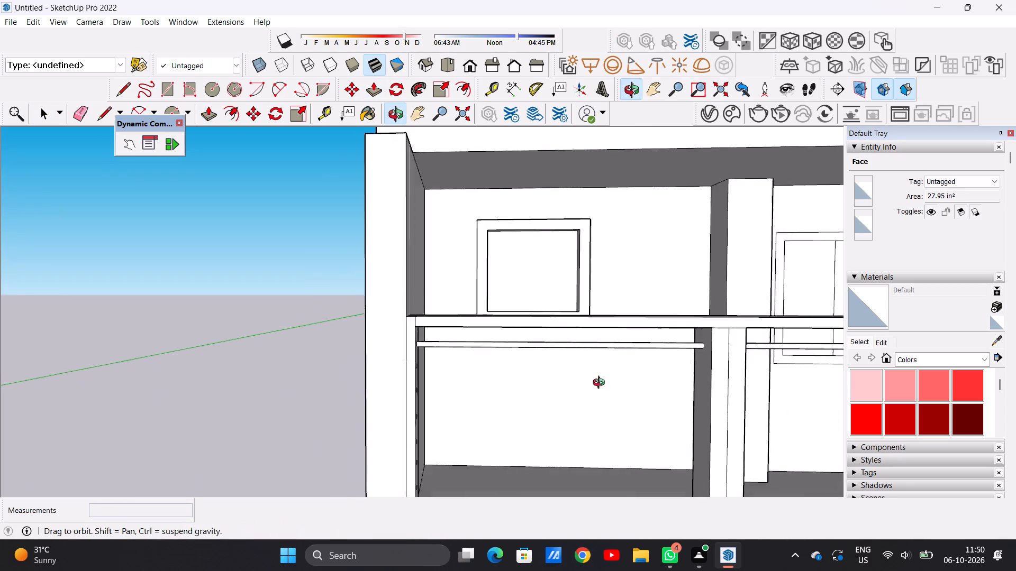
{"action": "middle_click_drag", "start_coordinate": [601, 384], "coordinate": [649, 373]}
{"action": "scroll", "coordinate": [739, 365], "scroll_direction": "down", "scroll_amount": 8}
{"action": "middle_click_drag", "start_coordinate": [707, 364], "coordinate": [608, 366]}
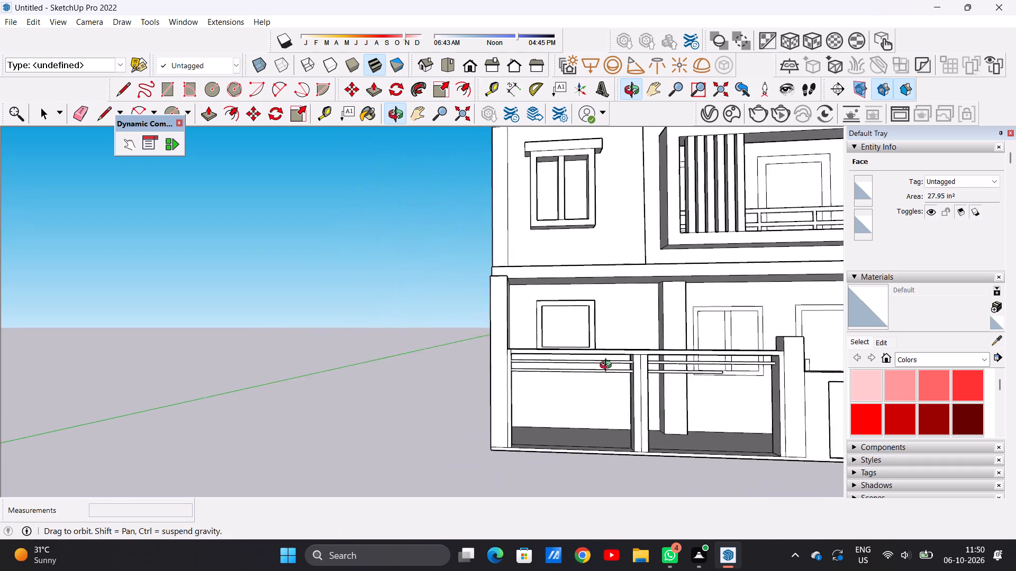
{"action": "middle_click_drag", "start_coordinate": [608, 366], "coordinate": [601, 366]}
{"action": "scroll", "coordinate": [751, 374], "scroll_direction": "up", "scroll_amount": 5}
{"action": "middle_click_drag", "start_coordinate": [751, 374], "coordinate": [792, 372]}
{"action": "scroll", "coordinate": [776, 369], "scroll_direction": "up", "scroll_amount": 8}
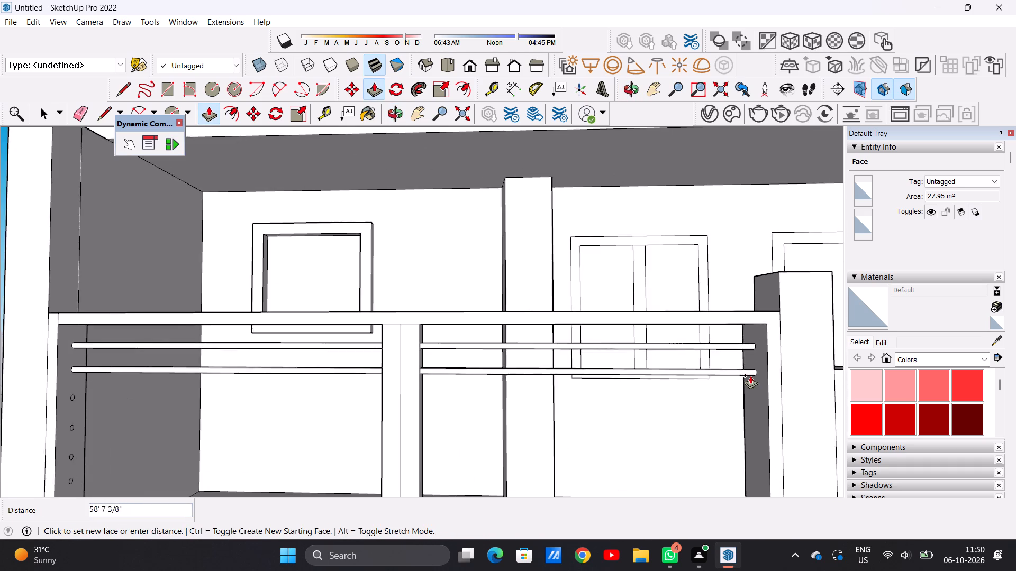
{"action": "scroll", "coordinate": [750, 375], "scroll_direction": "up", "scroll_amount": 4}
{"action": "left_click", "coordinate": [759, 353]}
Extrude the third circle from the top about 58' 9" to the far pillar, level with the bars above.
{"action": "scroll", "coordinate": [738, 405], "scroll_direction": "down", "scroll_amount": 18}
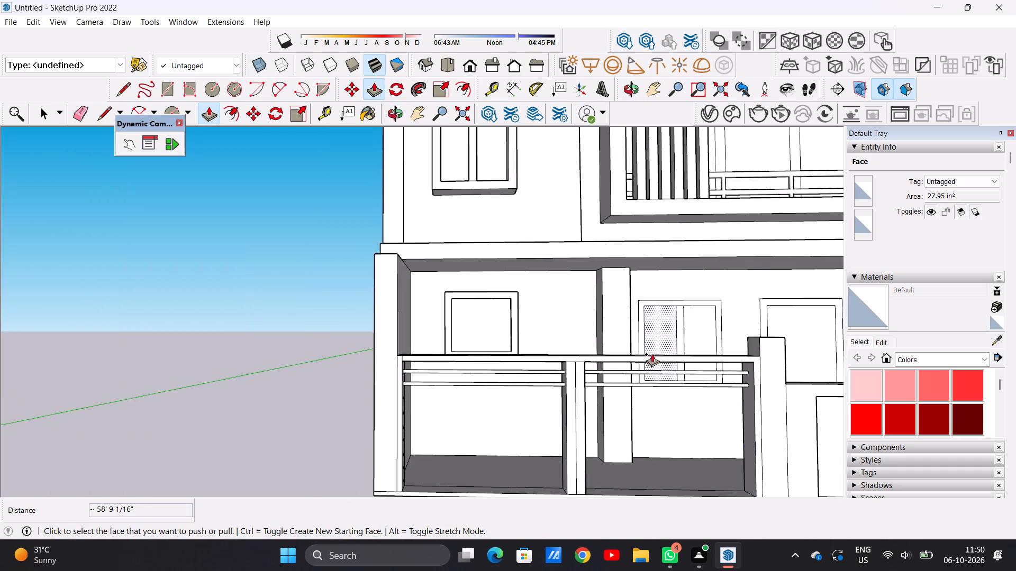
{"action": "scroll", "coordinate": [652, 354], "scroll_direction": "down", "scroll_amount": 2}
{"action": "middle_click_drag", "start_coordinate": [618, 417], "coordinate": [380, 443]}
{"action": "scroll", "coordinate": [429, 390], "scroll_direction": "up", "scroll_amount": 12}
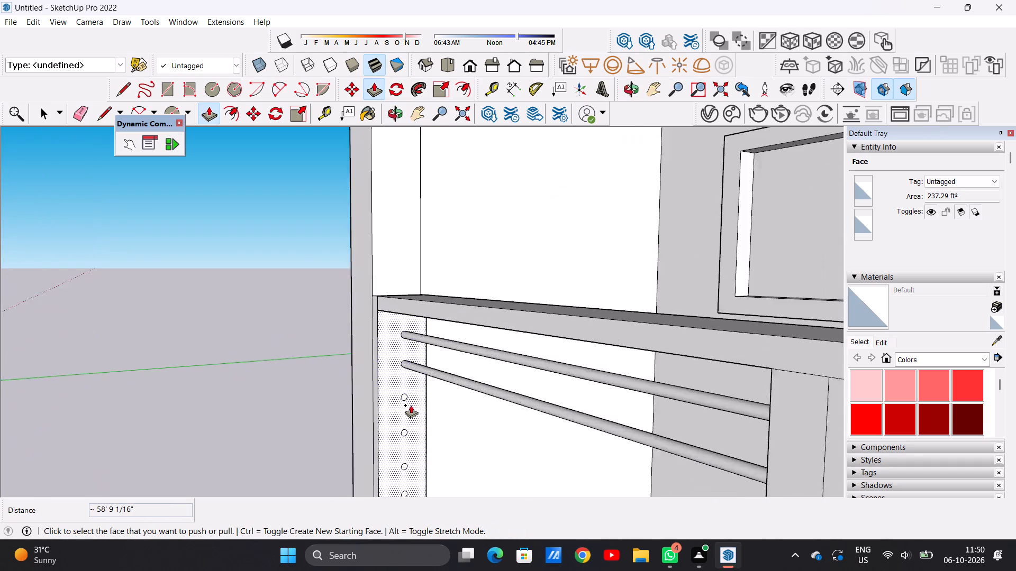
{"action": "scroll", "coordinate": [411, 405], "scroll_direction": "up", "scroll_amount": 8}
{"action": "left_click", "coordinate": [395, 386]}
{"action": "scroll", "coordinate": [586, 417], "scroll_direction": "down", "scroll_amount": 8}
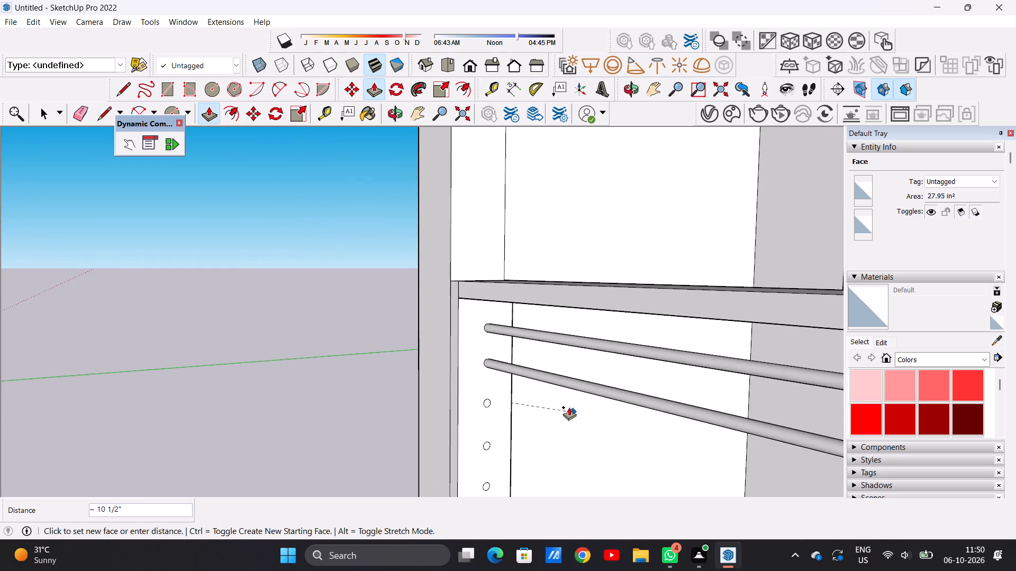
{"action": "scroll", "coordinate": [569, 407], "scroll_direction": "down", "scroll_amount": 12}
{"action": "scroll", "coordinate": [665, 435], "scroll_direction": "down", "scroll_amount": 8}
{"action": "middle_click_drag", "start_coordinate": [656, 425], "coordinate": [758, 428]}
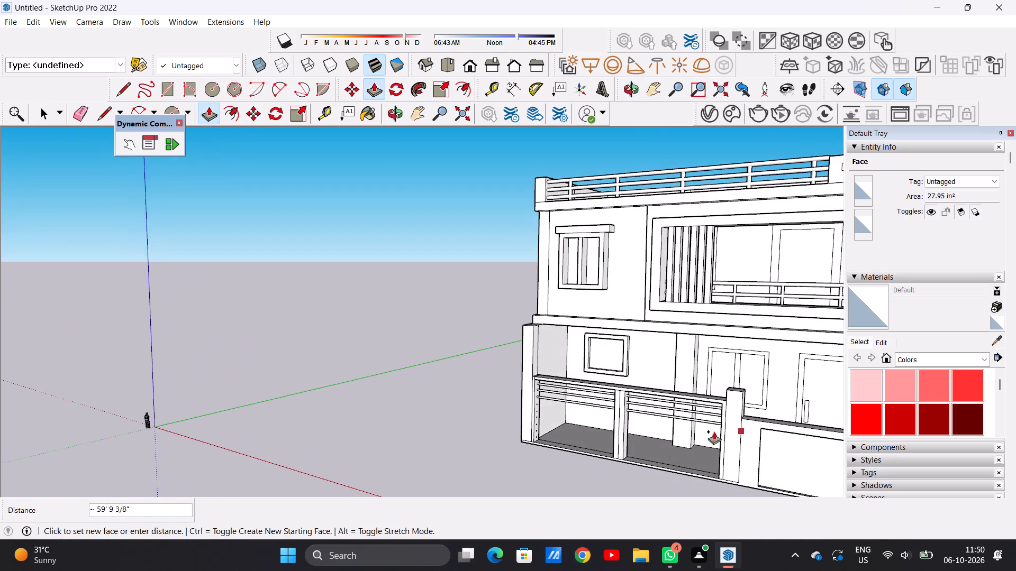
{"action": "scroll", "coordinate": [675, 434], "scroll_direction": "up", "scroll_amount": 2}
{"action": "middle_click_drag", "start_coordinate": [669, 434], "coordinate": [822, 417]}
{"action": "scroll", "coordinate": [659, 382], "scroll_direction": "up", "scroll_amount": 18}
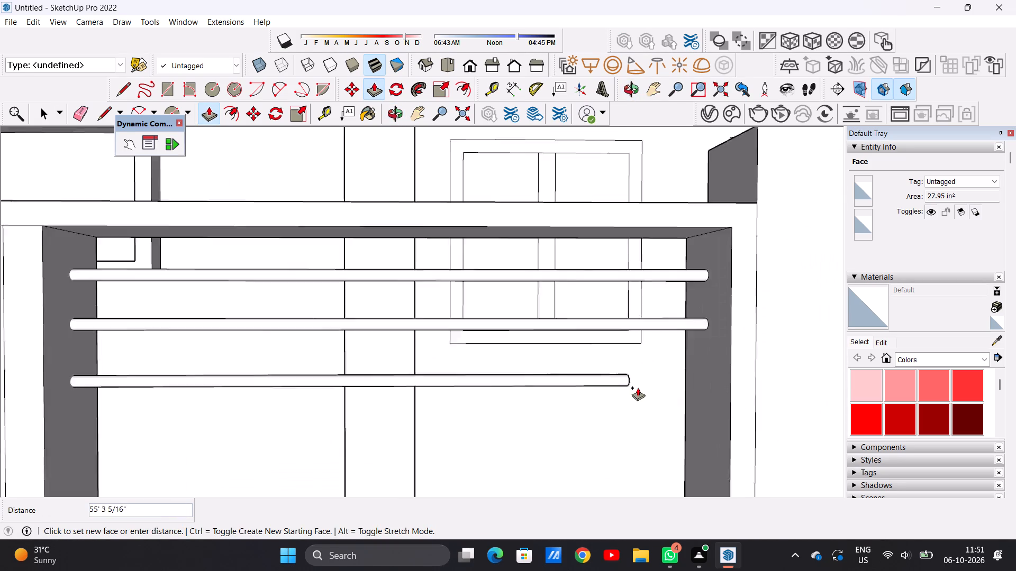
{"action": "left_click", "coordinate": [724, 348]}
Push/Pull the fourth circle from the top about 58' 9" across the gate, aligning its end with the upper bars.
{"action": "scroll", "coordinate": [723, 383], "scroll_direction": "down", "scroll_amount": 6}
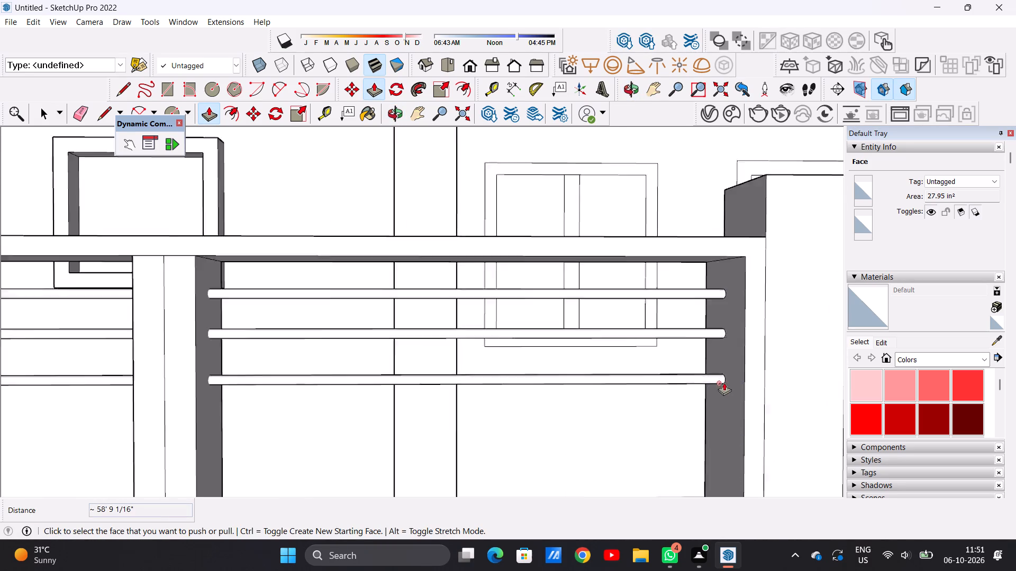
{"action": "scroll", "coordinate": [724, 382], "scroll_direction": "down", "scroll_amount": 6}
{"action": "scroll", "coordinate": [733, 373], "scroll_direction": "up", "scroll_amount": 1}
{"action": "scroll", "coordinate": [733, 373], "scroll_direction": "down", "scroll_amount": 15}
{"action": "middle_click_drag", "start_coordinate": [670, 375], "coordinate": [394, 390]}
{"action": "scroll", "coordinate": [412, 401], "scroll_direction": "up", "scroll_amount": 3}
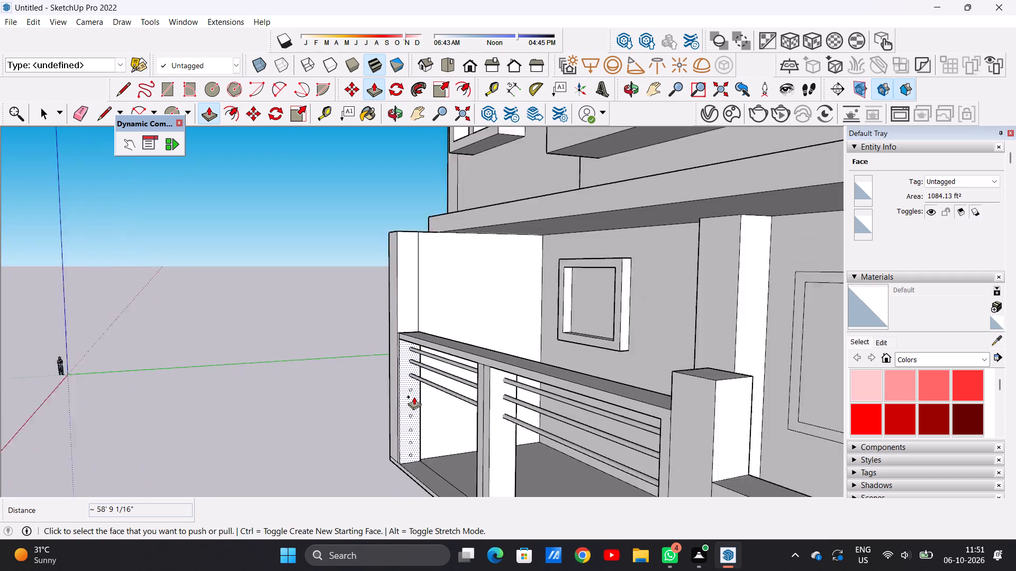
{"action": "scroll", "coordinate": [414, 397], "scroll_direction": "up", "scroll_amount": 7}
{"action": "scroll", "coordinate": [410, 385], "scroll_direction": "down", "scroll_amount": 1}
{"action": "scroll", "coordinate": [410, 385], "scroll_direction": "up", "scroll_amount": 16}
{"action": "left_click", "coordinate": [400, 382]}
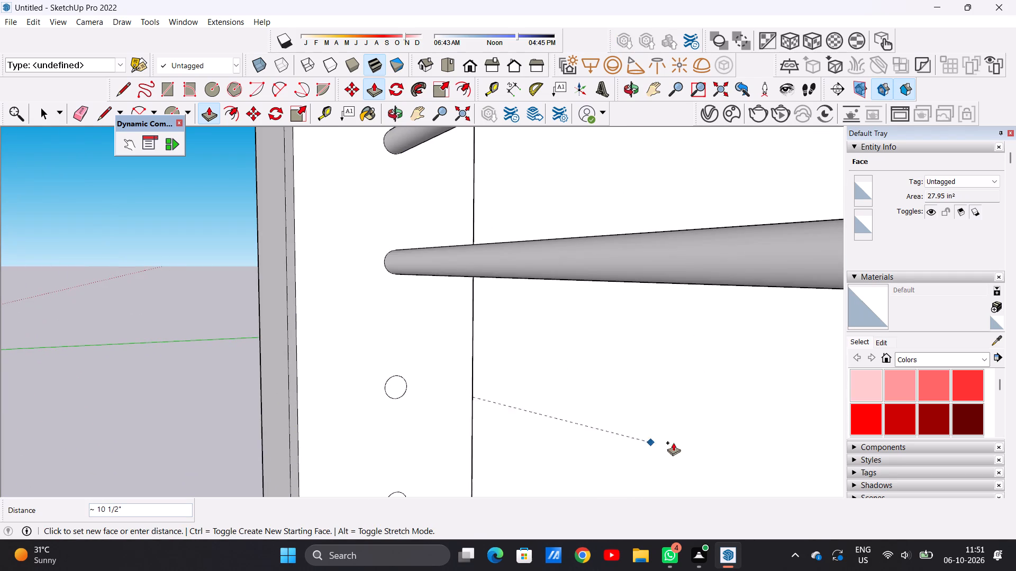
{"action": "scroll", "coordinate": [681, 445], "scroll_direction": "down", "scroll_amount": 13}
{"action": "scroll", "coordinate": [711, 492], "scroll_direction": "down", "scroll_amount": 17}
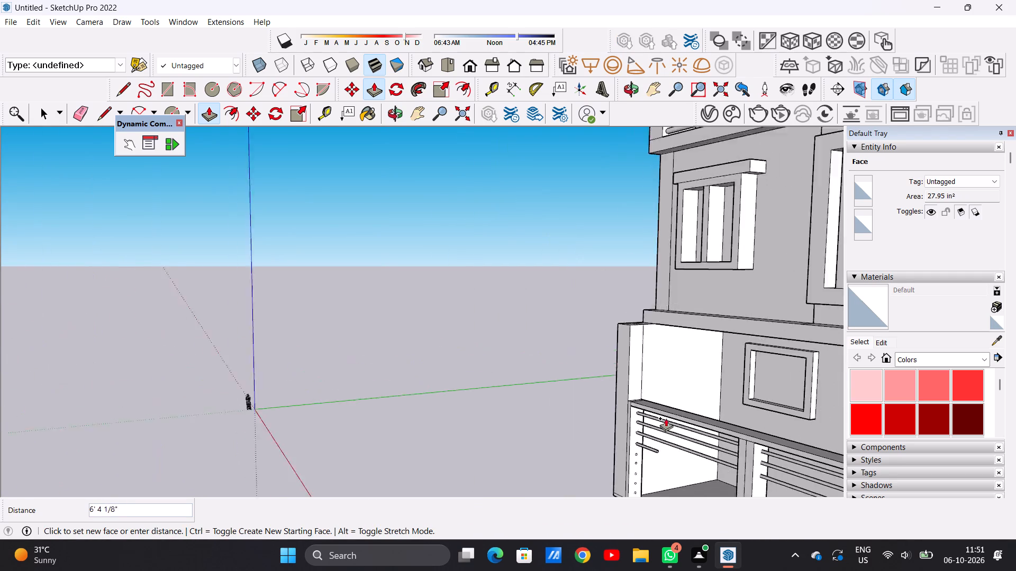
{"action": "scroll", "coordinate": [666, 418], "scroll_direction": "down", "scroll_amount": 13}
{"action": "scroll", "coordinate": [668, 438], "scroll_direction": "up", "scroll_amount": 1}
{"action": "middle_click_drag", "start_coordinate": [668, 438], "coordinate": [788, 431]}
{"action": "scroll", "coordinate": [633, 416], "scroll_direction": "up", "scroll_amount": 5}
{"action": "middle_click_drag", "start_coordinate": [577, 398], "coordinate": [578, 398]}
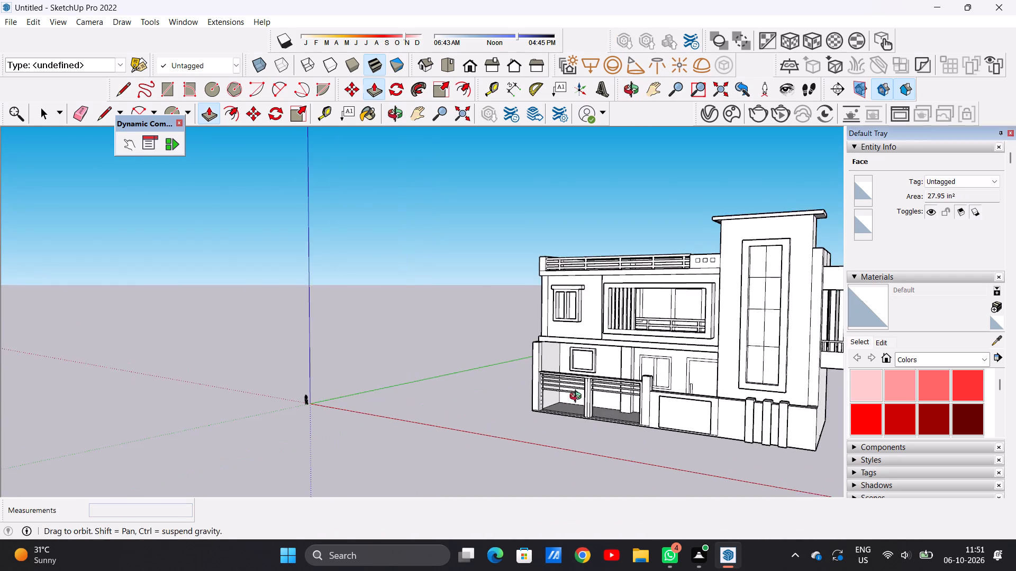
{"action": "middle_click_drag", "start_coordinate": [578, 398], "coordinate": [678, 396]}
{"action": "scroll", "coordinate": [581, 384], "scroll_direction": "up", "scroll_amount": 16}
{"action": "middle_click_drag", "start_coordinate": [559, 389], "coordinate": [709, 382]}
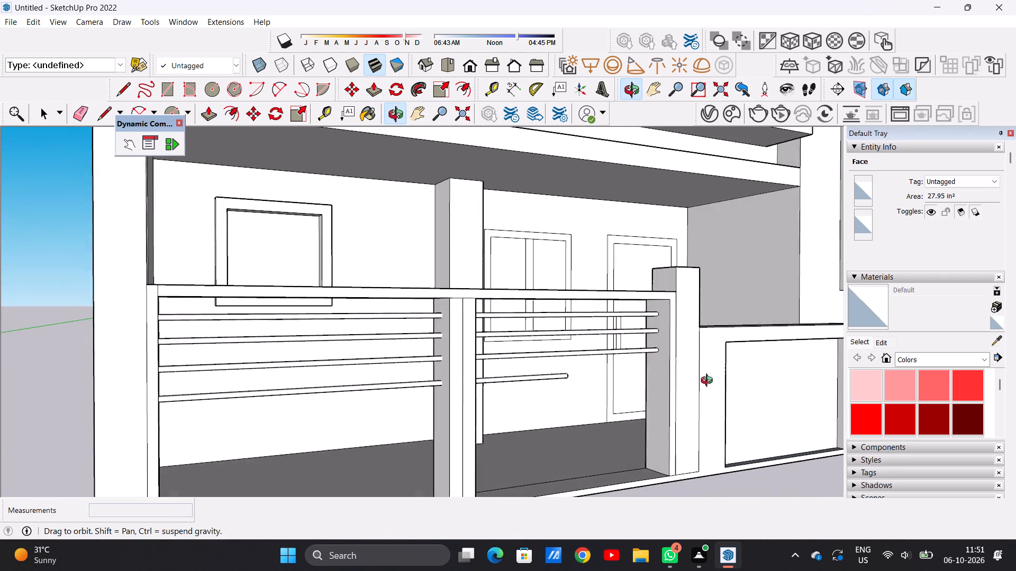
{"action": "middle_click_drag", "start_coordinate": [709, 382], "coordinate": [714, 379]}
{"action": "scroll", "coordinate": [672, 376], "scroll_direction": "up", "scroll_amount": 12}
{"action": "left_click", "coordinate": [640, 344]}
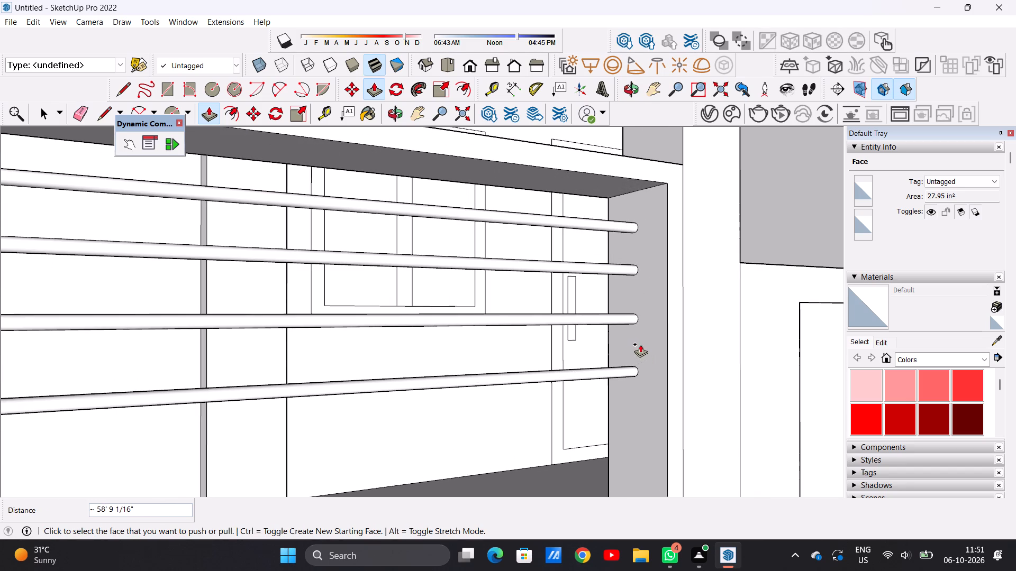
Extrude the fifth circle from the top about 58' 9" through both gate bays to the far pillar.
{"action": "scroll", "coordinate": [637, 399], "scroll_direction": "down", "scroll_amount": 2}
{"action": "scroll", "coordinate": [637, 400], "scroll_direction": "up", "scroll_amount": 1}
{"action": "scroll", "coordinate": [637, 400], "scroll_direction": "down", "scroll_amount": 20}
{"action": "scroll", "coordinate": [637, 400], "scroll_direction": "down", "scroll_amount": 1}
{"action": "middle_click_drag", "start_coordinate": [645, 406], "coordinate": [427, 394]}
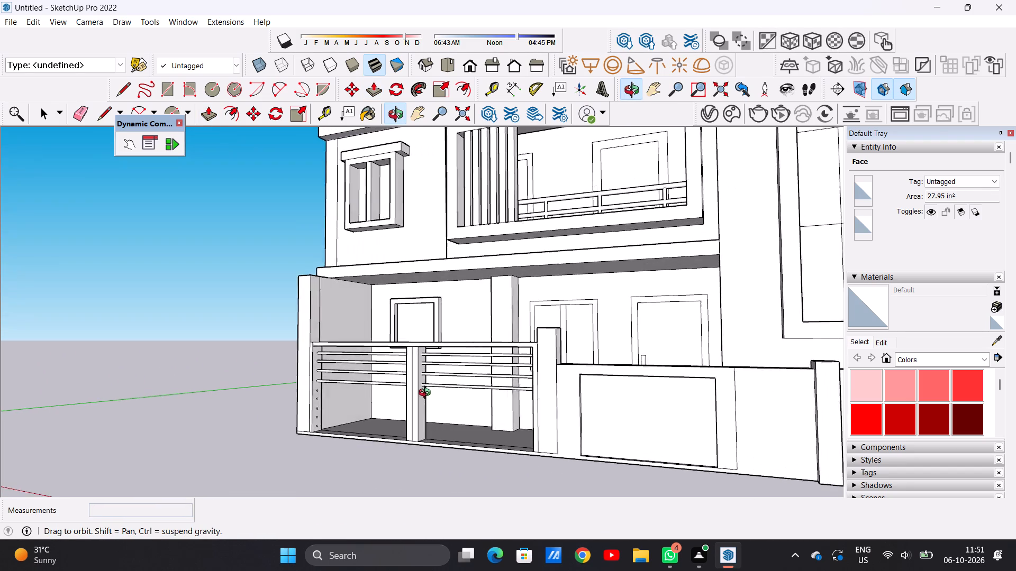
{"action": "middle_click_drag", "start_coordinate": [427, 394], "coordinate": [421, 395]}
{"action": "scroll", "coordinate": [268, 377], "scroll_direction": "up", "scroll_amount": 7}
{"action": "scroll", "coordinate": [395, 407], "scroll_direction": "up", "scroll_amount": 12}
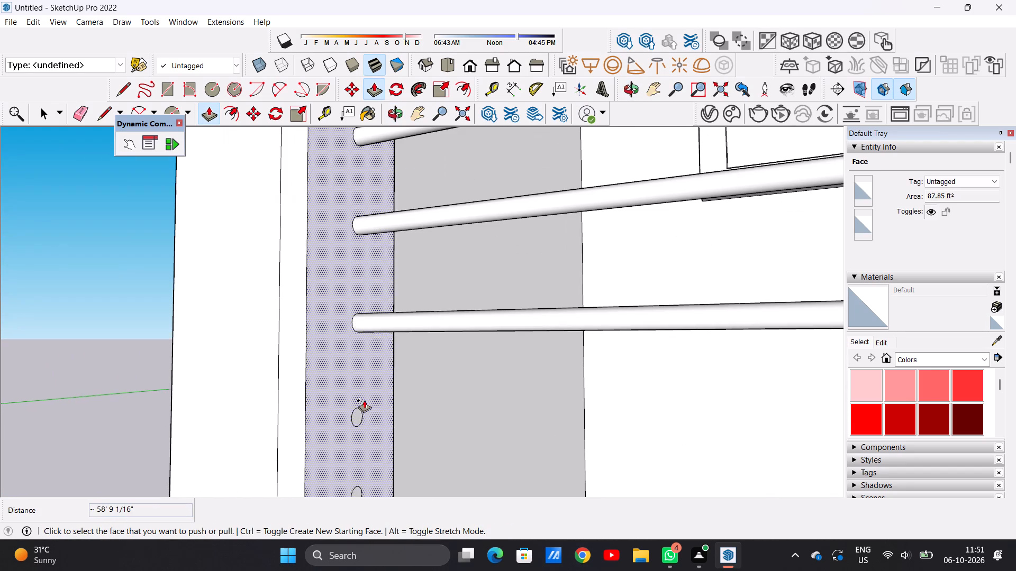
{"action": "left_click", "coordinate": [359, 409]}
{"action": "scroll", "coordinate": [572, 398], "scroll_direction": "down", "scroll_amount": 13}
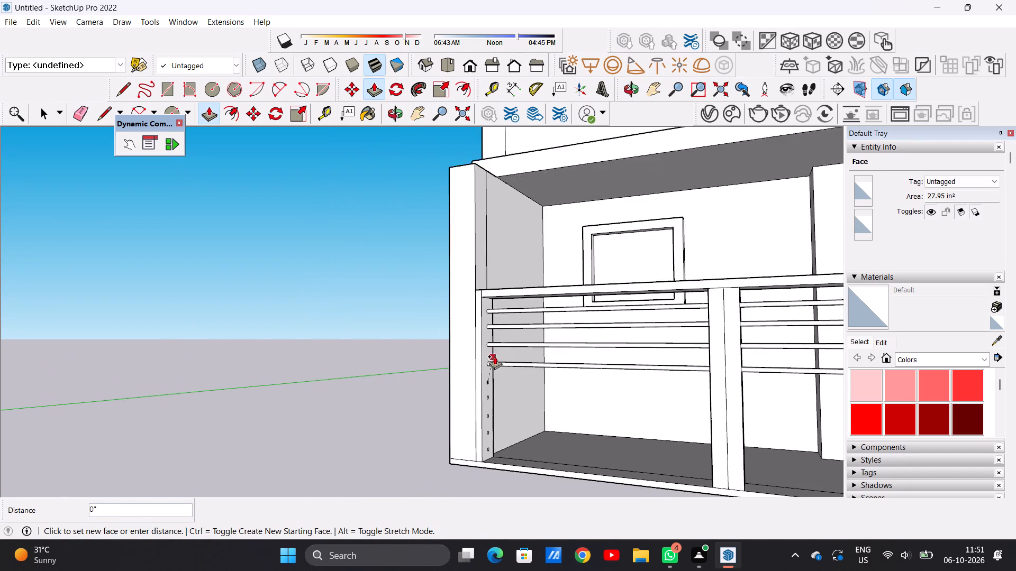
{"action": "scroll", "coordinate": [495, 356], "scroll_direction": "down", "scroll_amount": 11}
{"action": "middle_click_drag", "start_coordinate": [646, 362], "coordinate": [741, 367]}
{"action": "scroll", "coordinate": [691, 360], "scroll_direction": "up", "scroll_amount": 18}
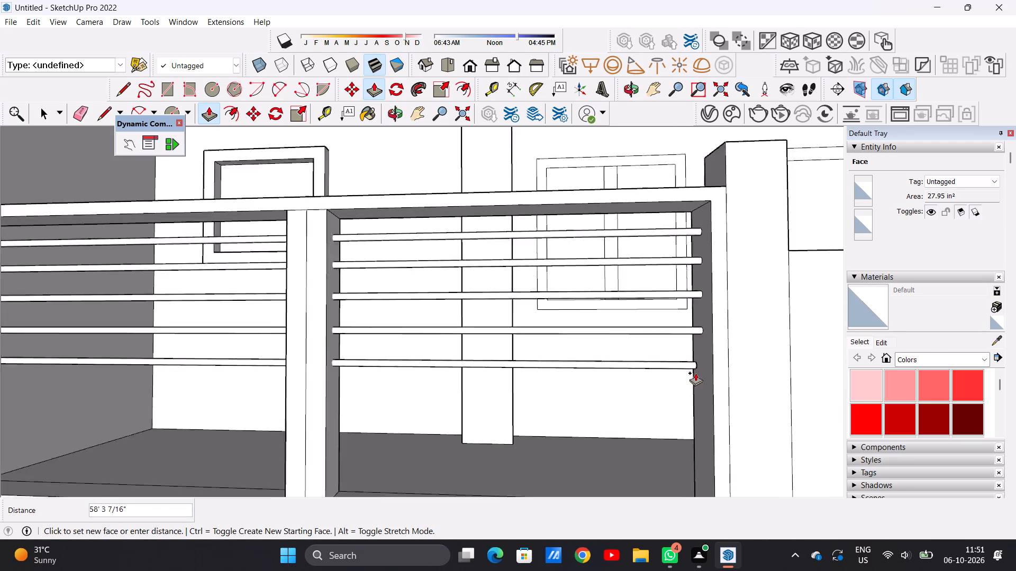
{"action": "scroll", "coordinate": [695, 373], "scroll_direction": "up", "scroll_amount": 2}
{"action": "left_click", "coordinate": [704, 339]}
Push/Pull the sixth circle from the top about 58' 9" across both bays, ending flush with the bars above.
{"action": "scroll", "coordinate": [710, 360], "scroll_direction": "down", "scroll_amount": 13}
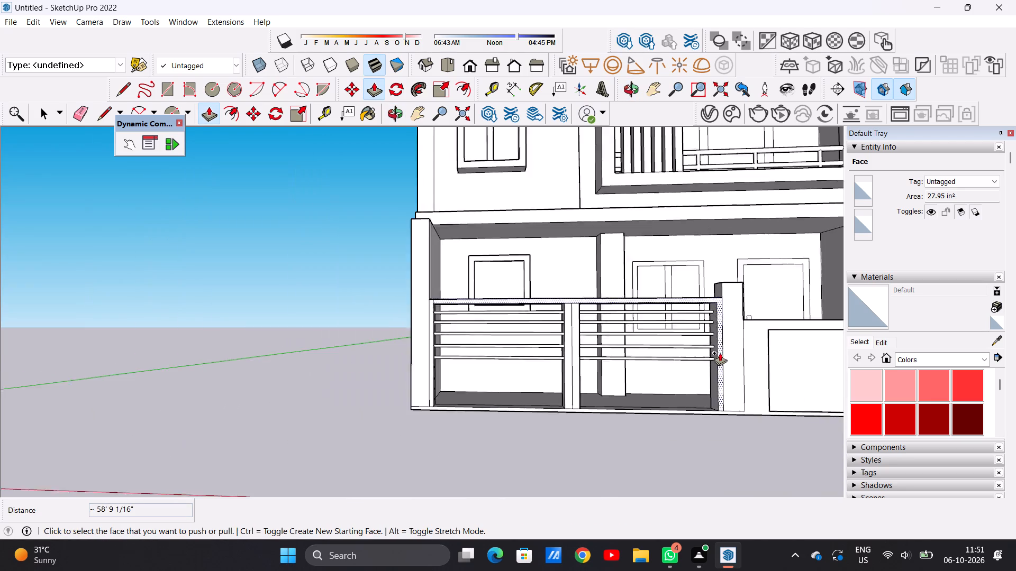
{"action": "scroll", "coordinate": [720, 353], "scroll_direction": "down", "scroll_amount": 6}
{"action": "middle_click_drag", "start_coordinate": [586, 377], "coordinate": [416, 406]}
{"action": "scroll", "coordinate": [503, 374], "scroll_direction": "up", "scroll_amount": 20}
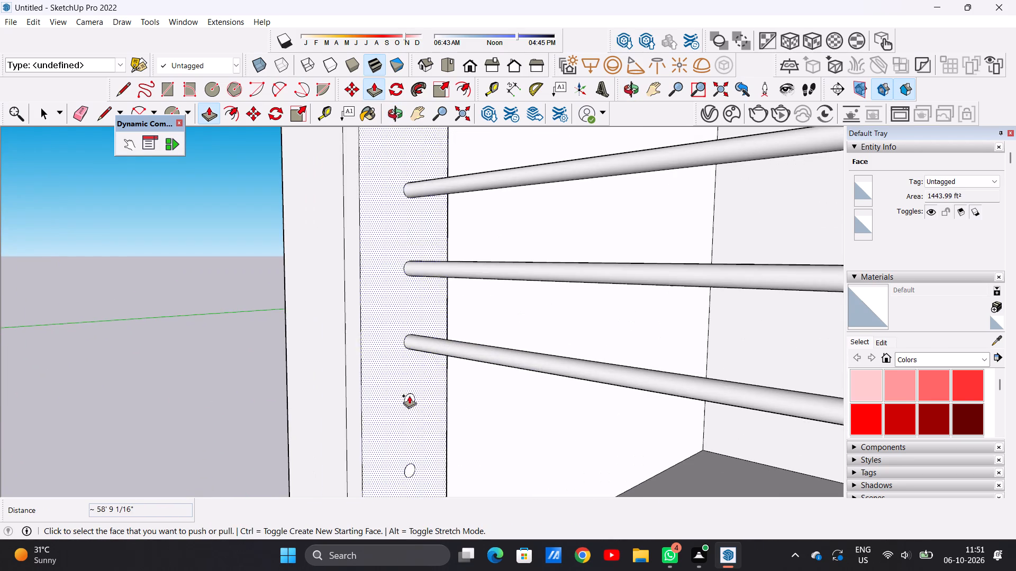
{"action": "left_click", "coordinate": [410, 400]}
{"action": "scroll", "coordinate": [664, 419], "scroll_direction": "down", "scroll_amount": 13}
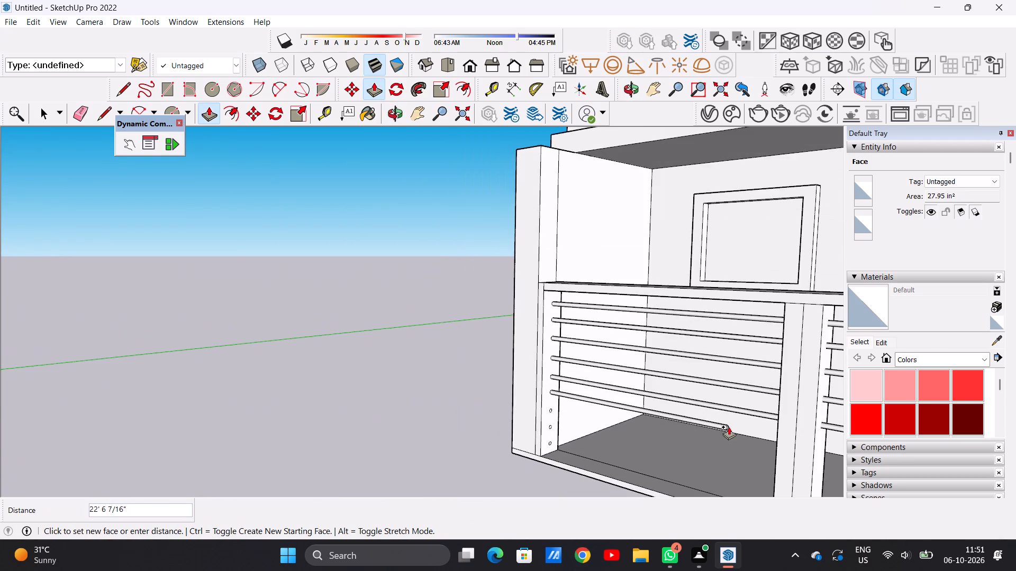
{"action": "scroll", "coordinate": [730, 427], "scroll_direction": "down", "scroll_amount": 10}
{"action": "middle_click_drag", "start_coordinate": [706, 425], "coordinate": [851, 418]}
{"action": "scroll", "coordinate": [741, 398], "scroll_direction": "up", "scroll_amount": 7}
{"action": "middle_click_drag", "start_coordinate": [727, 397], "coordinate": [773, 399]}
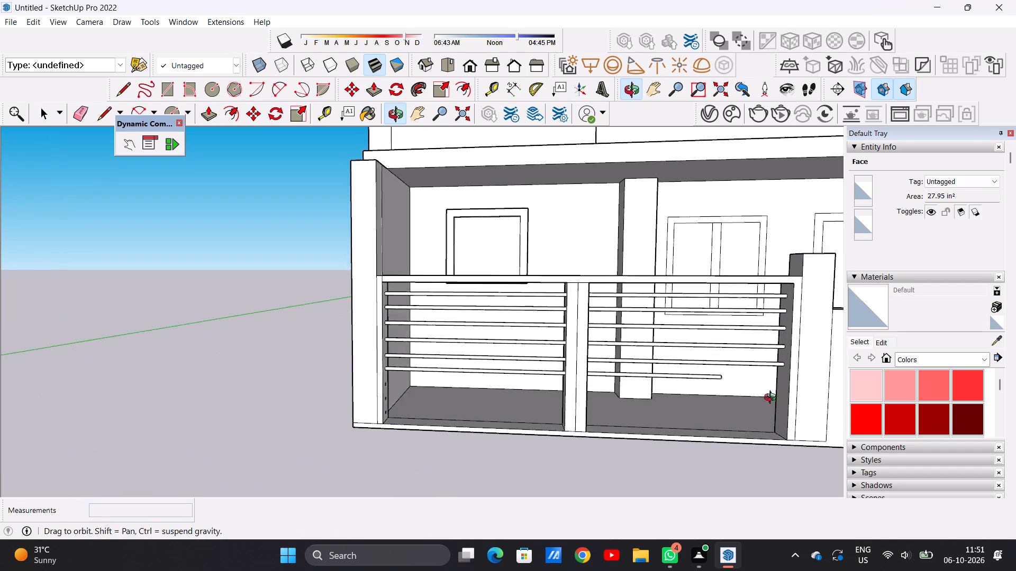
{"action": "middle_click_drag", "start_coordinate": [773, 399], "coordinate": [808, 401]}
{"action": "scroll", "coordinate": [757, 367], "scroll_direction": "up", "scroll_amount": 20}
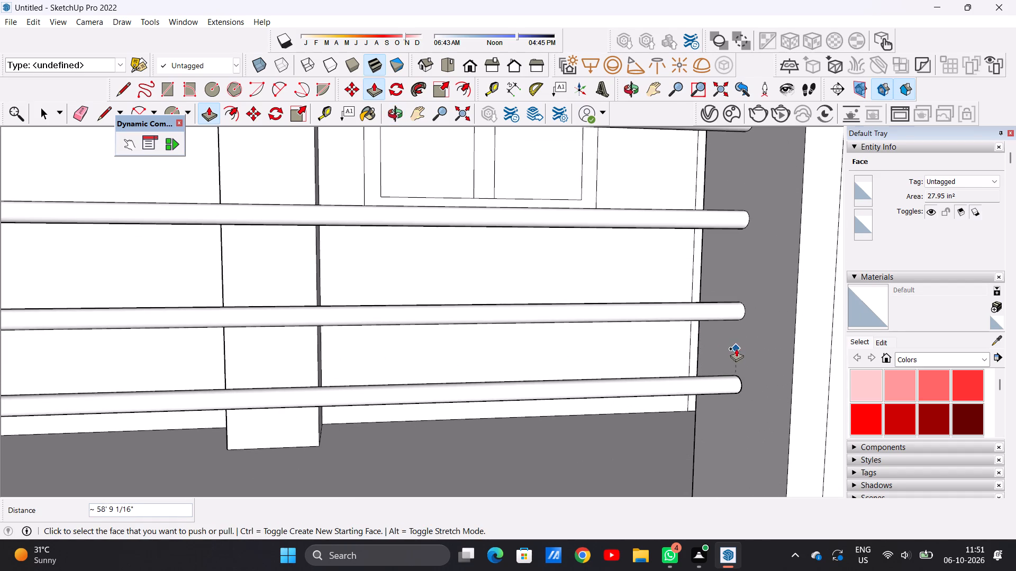
{"action": "left_click", "coordinate": [736, 348]}
Extrude the seventh circle from the top about 58' 9" across the gate to the far pillar as a round bar.
{"action": "scroll", "coordinate": [743, 371], "scroll_direction": "down", "scroll_amount": 12}
{"action": "scroll", "coordinate": [756, 352], "scroll_direction": "up", "scroll_amount": 1}
{"action": "scroll", "coordinate": [756, 352], "scroll_direction": "down", "scroll_amount": 5}
{"action": "scroll", "coordinate": [693, 354], "scroll_direction": "up", "scroll_amount": 1}
{"action": "scroll", "coordinate": [691, 353], "scroll_direction": "down", "scroll_amount": 7}
{"action": "middle_click_drag", "start_coordinate": [661, 362], "coordinate": [390, 365]}
{"action": "scroll", "coordinate": [575, 370], "scroll_direction": "down", "scroll_amount": 11}
{"action": "scroll", "coordinate": [475, 339], "scroll_direction": "up", "scroll_amount": 15}
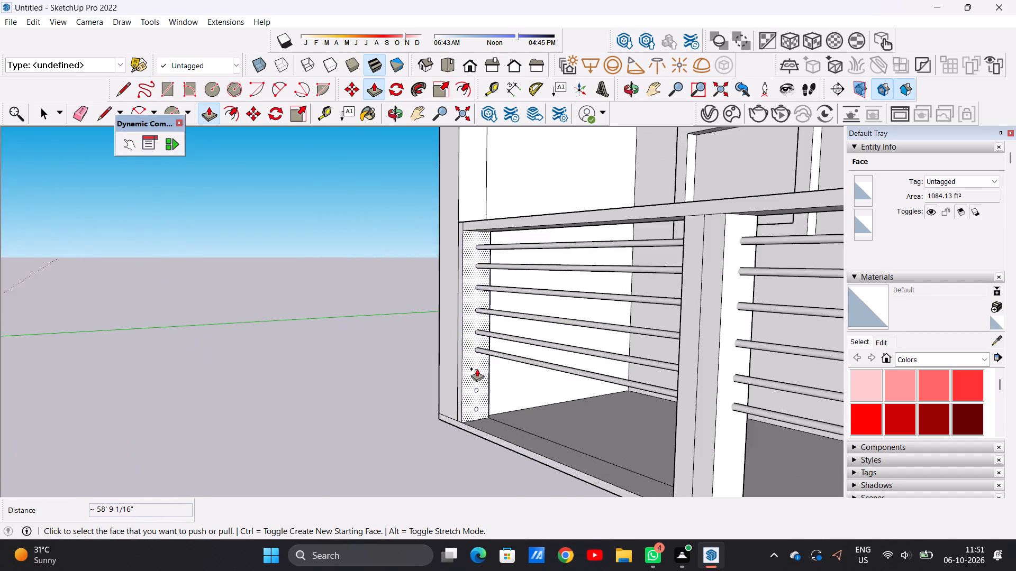
{"action": "scroll", "coordinate": [477, 369], "scroll_direction": "up", "scroll_amount": 14}
{"action": "left_click", "coordinate": [477, 381]}
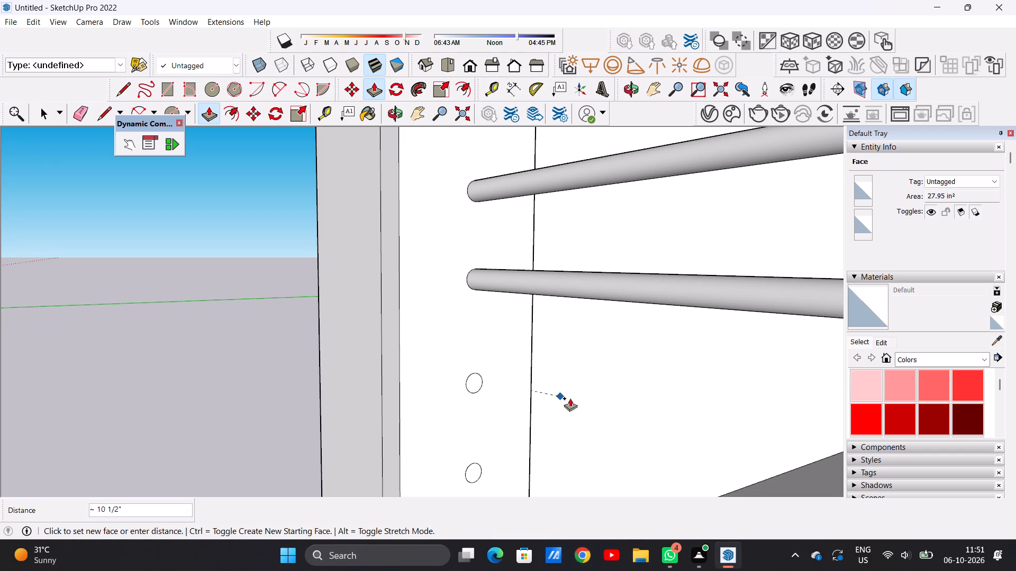
{"action": "scroll", "coordinate": [546, 381], "scroll_direction": "down", "scroll_amount": 15}
{"action": "scroll", "coordinate": [651, 379], "scroll_direction": "down", "scroll_amount": 14}
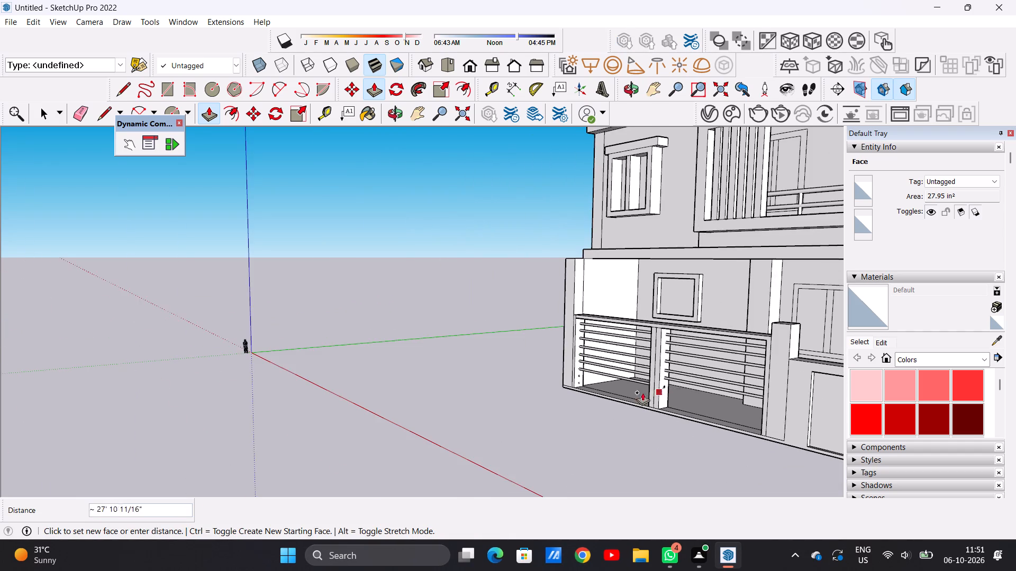
{"action": "middle_click_drag", "start_coordinate": [641, 392], "coordinate": [828, 397]}
{"action": "scroll", "coordinate": [583, 339], "scroll_direction": "up", "scroll_amount": 6}
{"action": "middle_click_drag", "start_coordinate": [568, 348], "coordinate": [682, 360]}
{"action": "scroll", "coordinate": [652, 344], "scroll_direction": "up", "scroll_amount": 5}
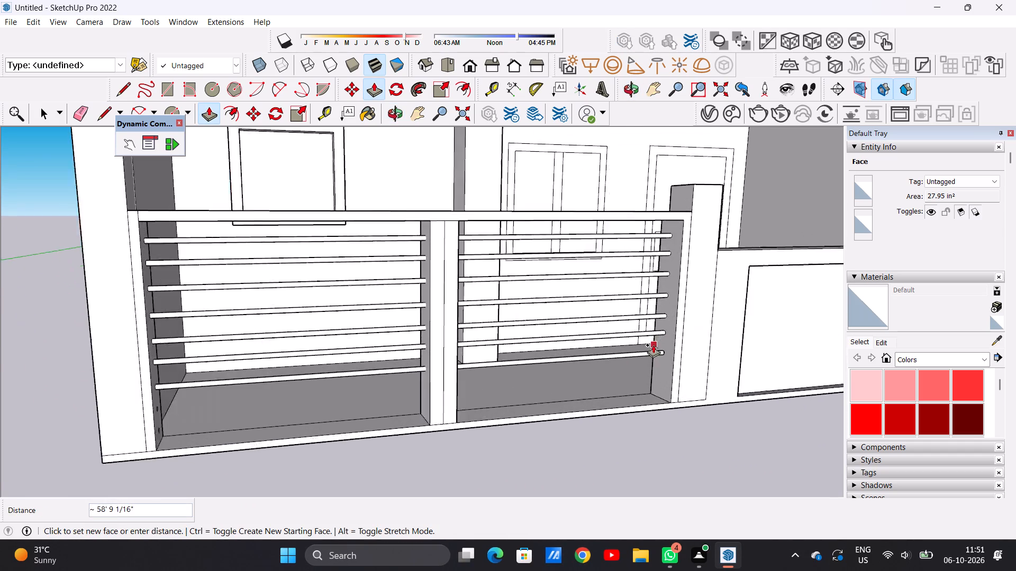
{"action": "scroll", "coordinate": [653, 345], "scroll_direction": "up", "scroll_amount": 14}
{"action": "left_click", "coordinate": [671, 325]}
{"action": "scroll", "coordinate": [694, 354], "scroll_direction": "down", "scroll_amount": 4}
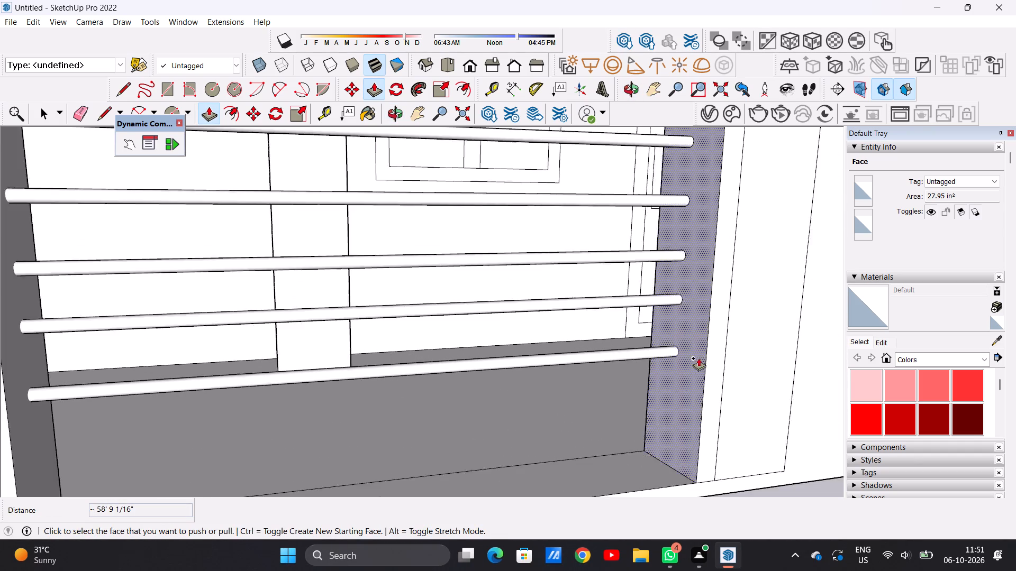
Extrude the eighth circle from the top, second from the bottom, about 58' 9" across both gate bays, flush with the bars above.
{"action": "scroll", "coordinate": [698, 358], "scroll_direction": "down", "scroll_amount": 20}
{"action": "middle_click_drag", "start_coordinate": [685, 346], "coordinate": [557, 349]}
{"action": "scroll", "coordinate": [561, 346], "scroll_direction": "up", "scroll_amount": 1}
{"action": "scroll", "coordinate": [614, 331], "scroll_direction": "down", "scroll_amount": 9}
{"action": "middle_click_drag", "start_coordinate": [581, 332], "coordinate": [420, 336]}
{"action": "scroll", "coordinate": [466, 354], "scroll_direction": "up", "scroll_amount": 20}
{"action": "scroll", "coordinate": [466, 354], "scroll_direction": "up", "scroll_amount": 13}
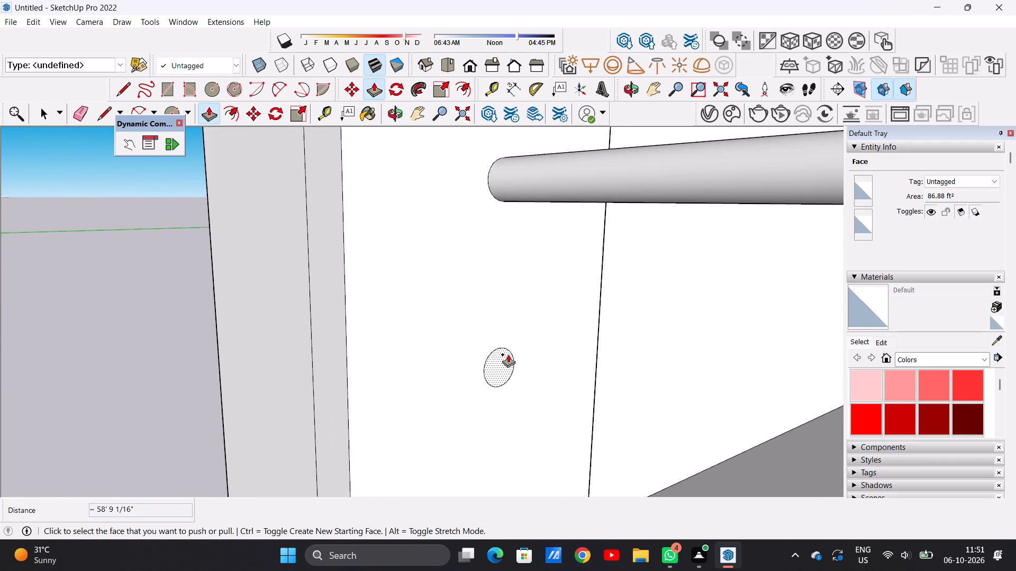
{"action": "left_click", "coordinate": [506, 357]}
{"action": "scroll", "coordinate": [661, 396], "scroll_direction": "down", "scroll_amount": 5}
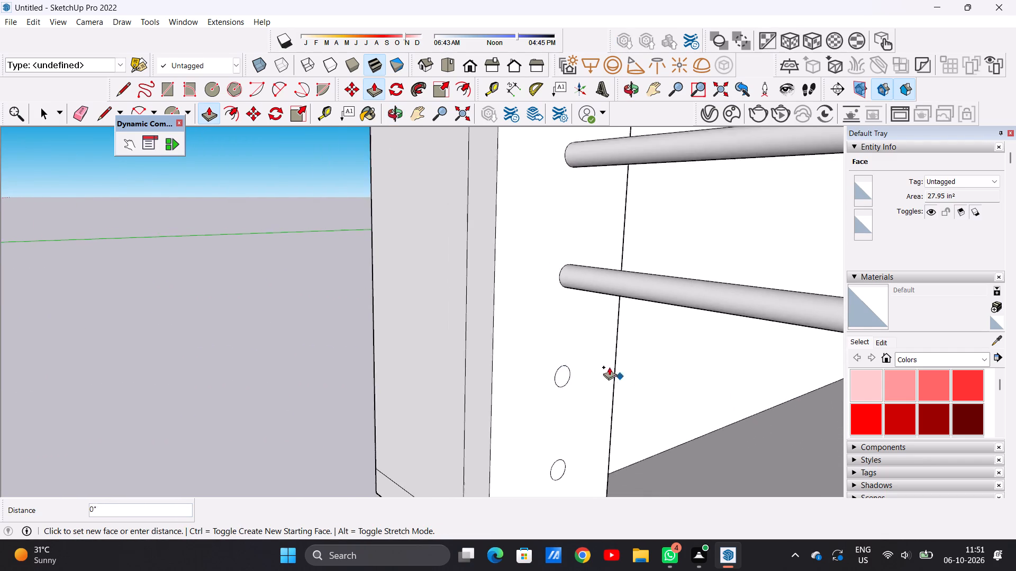
{"action": "scroll", "coordinate": [609, 367], "scroll_direction": "down", "scroll_amount": 14}
{"action": "scroll", "coordinate": [661, 355], "scroll_direction": "down", "scroll_amount": 14}
{"action": "middle_click_drag", "start_coordinate": [630, 356], "coordinate": [744, 370]}
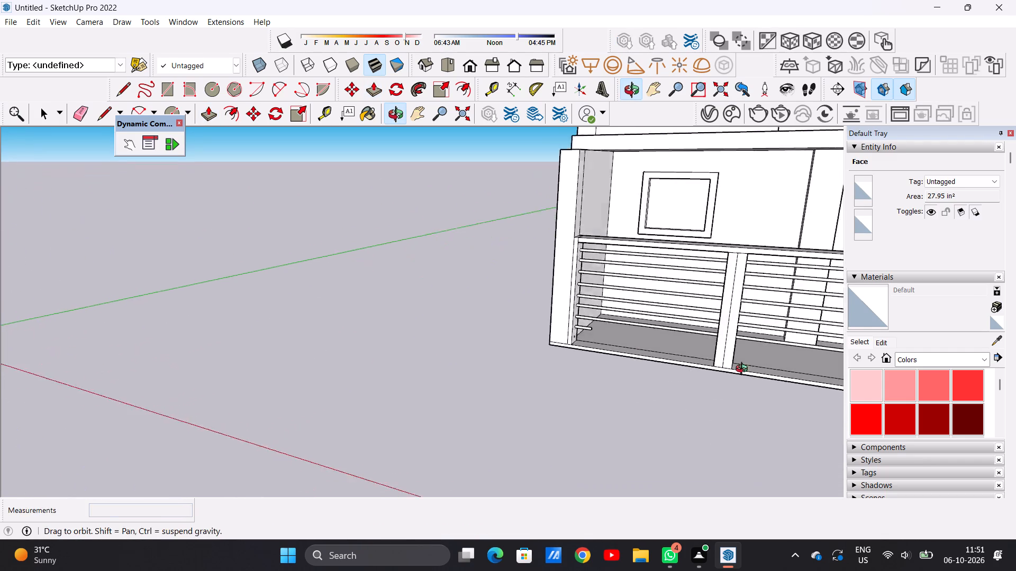
{"action": "middle_click_drag", "start_coordinate": [744, 370], "coordinate": [777, 369]}
{"action": "scroll", "coordinate": [771, 347], "scroll_direction": "up", "scroll_amount": 6}
{"action": "middle_click_drag", "start_coordinate": [638, 332], "coordinate": [766, 337]}
{"action": "scroll", "coordinate": [713, 344], "scroll_direction": "down", "scroll_amount": 4}
{"action": "scroll", "coordinate": [759, 305], "scroll_direction": "up", "scroll_amount": 9}
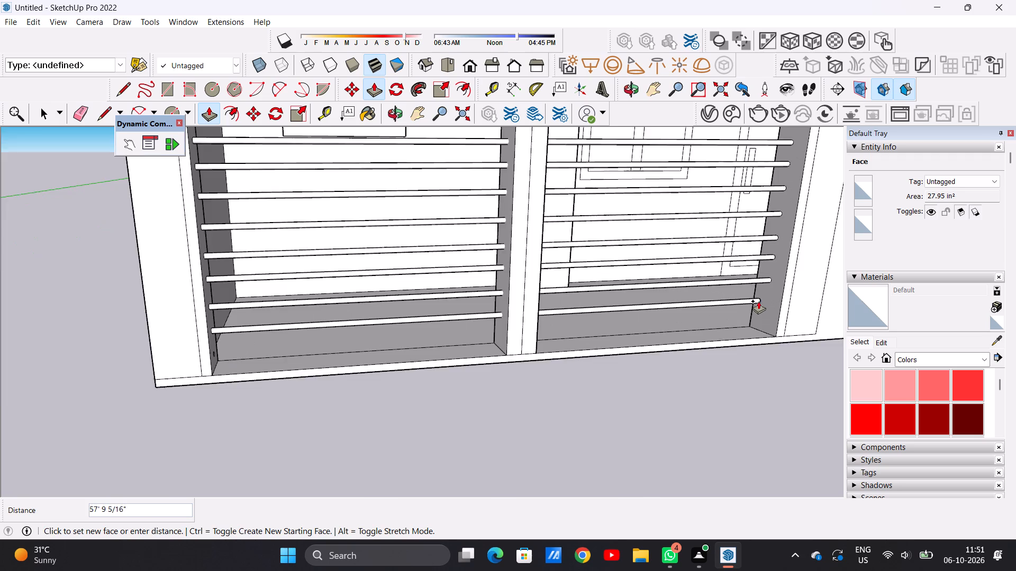
{"action": "scroll", "coordinate": [758, 301], "scroll_direction": "up", "scroll_amount": 12}
{"action": "left_click", "coordinate": [786, 280]}
Push/Pull the lowest remaining circle about 58' 9" through both gate bays, aligning its end with the bar above.
{"action": "scroll", "coordinate": [731, 312], "scroll_direction": "down", "scroll_amount": 10}
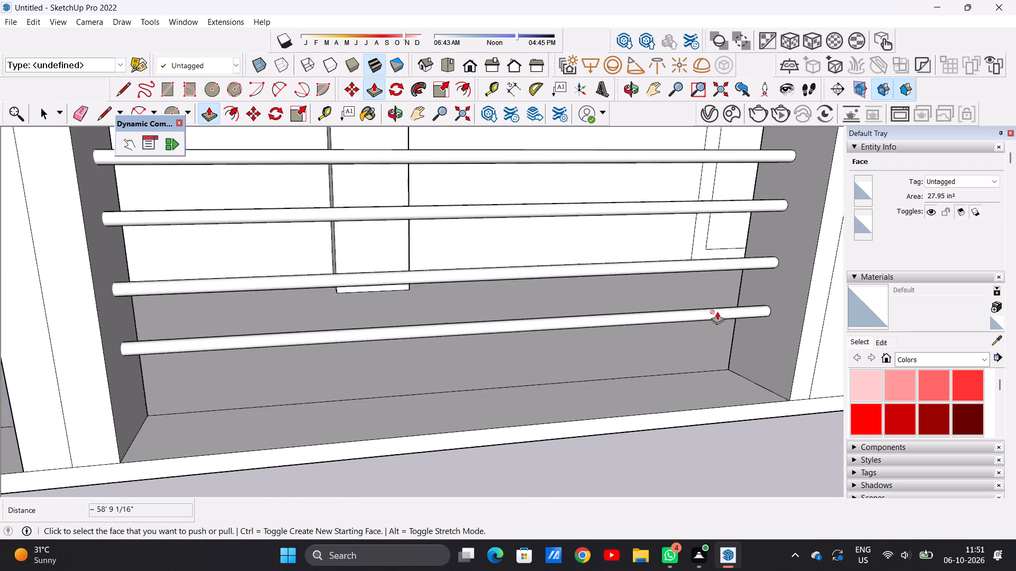
{"action": "scroll", "coordinate": [717, 311], "scroll_direction": "down", "scroll_amount": 13}
{"action": "middle_click_drag", "start_coordinate": [655, 303], "coordinate": [375, 296]}
{"action": "scroll", "coordinate": [376, 335], "scroll_direction": "up", "scroll_amount": 4}
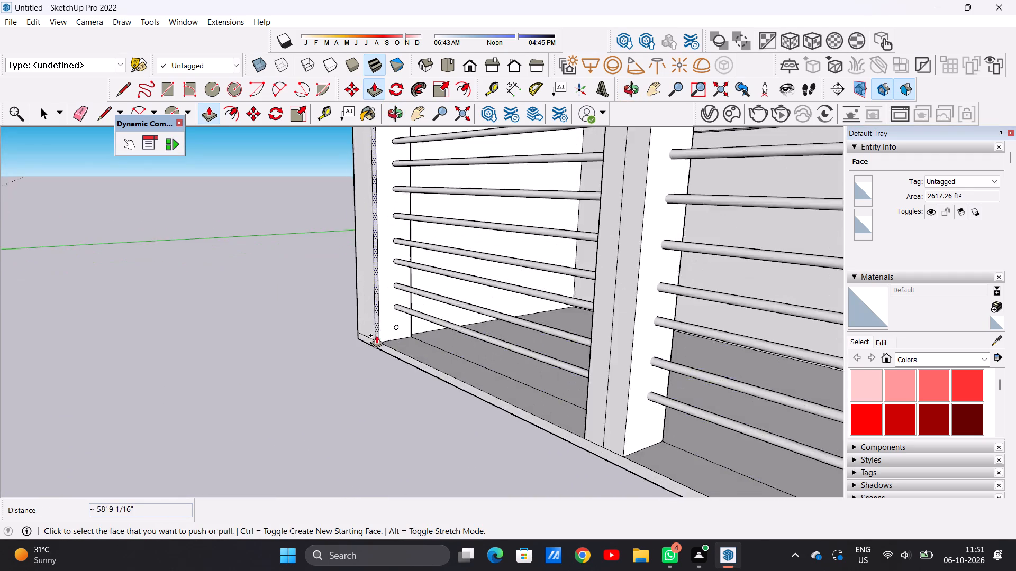
{"action": "scroll", "coordinate": [376, 335], "scroll_direction": "up", "scroll_amount": 19}
{"action": "left_click", "coordinate": [397, 325]}
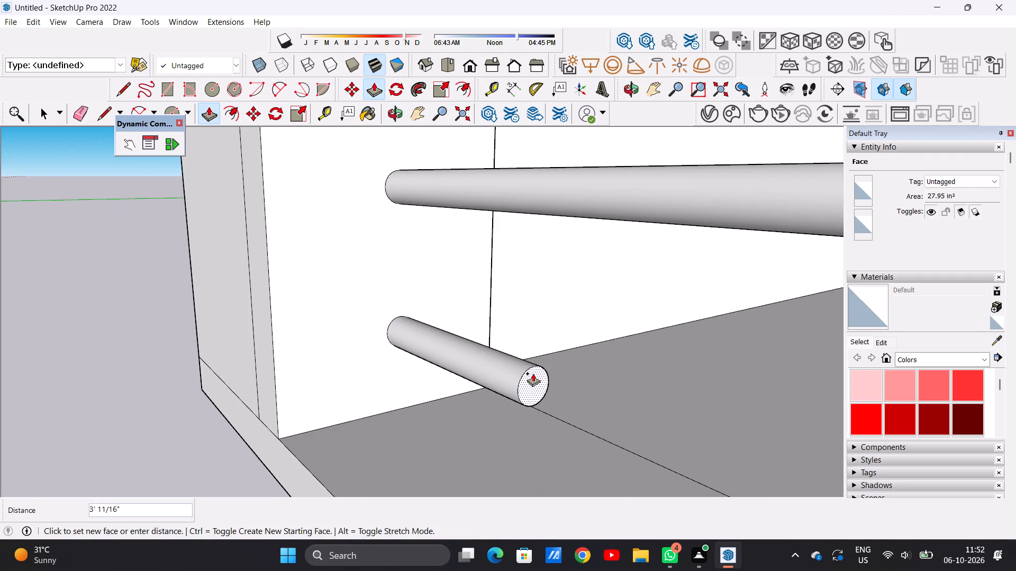
{"action": "scroll", "coordinate": [532, 372], "scroll_direction": "down", "scroll_amount": 13}
{"action": "scroll", "coordinate": [578, 355], "scroll_direction": "down", "scroll_amount": 15}
{"action": "middle_click_drag", "start_coordinate": [569, 346], "coordinate": [648, 351]}
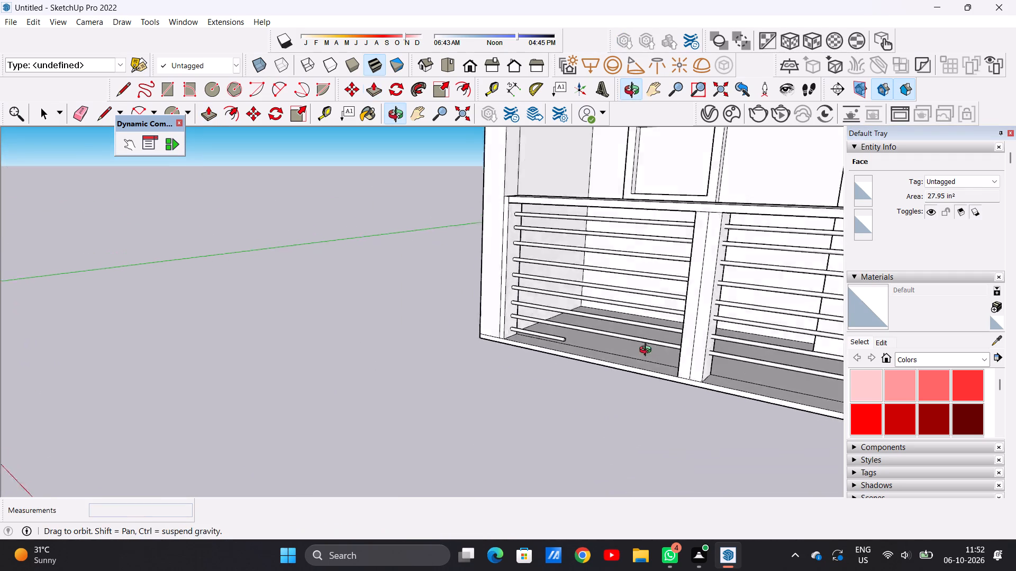
{"action": "middle_click_drag", "start_coordinate": [648, 351], "coordinate": [760, 358]}
{"action": "scroll", "coordinate": [787, 334], "scroll_direction": "up", "scroll_amount": 11}
{"action": "scroll", "coordinate": [648, 277], "scroll_direction": "down", "scroll_amount": 17}
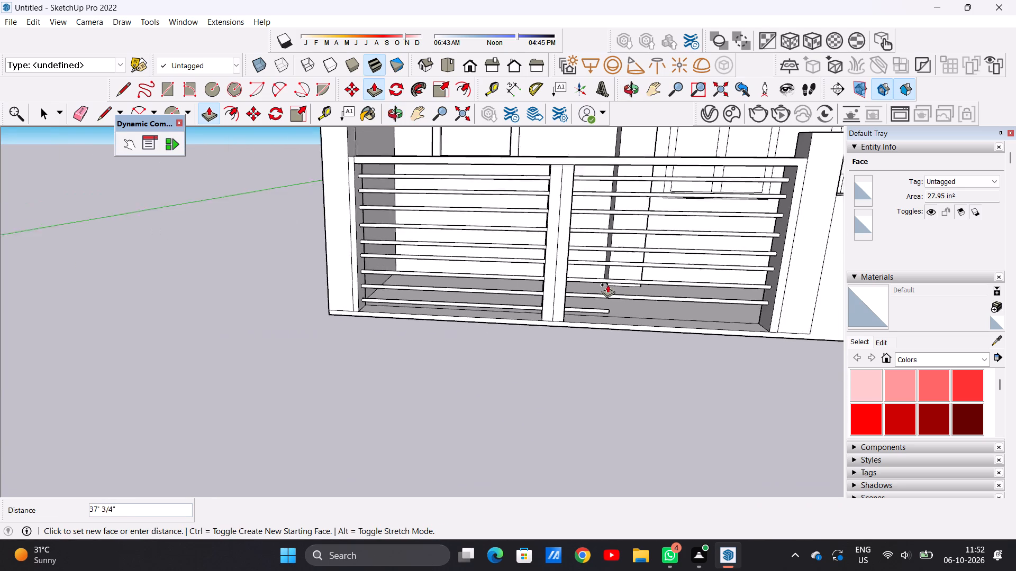
{"action": "scroll", "coordinate": [607, 284], "scroll_direction": "down", "scroll_amount": 4}
{"action": "scroll", "coordinate": [721, 307], "scroll_direction": "up", "scroll_amount": 20}
{"action": "scroll", "coordinate": [721, 307], "scroll_direction": "up", "scroll_amount": 8}
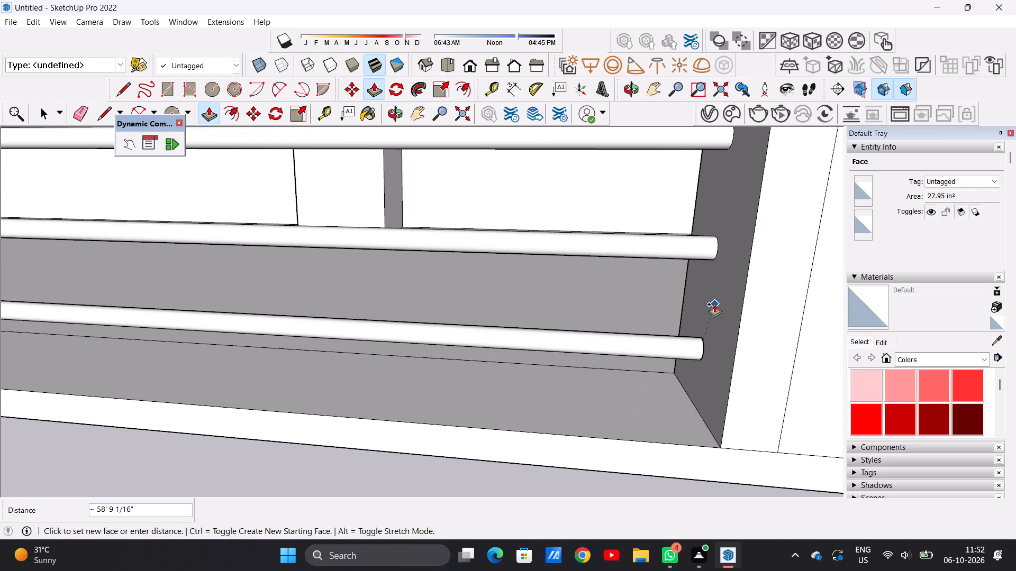
{"action": "left_click", "coordinate": [714, 303]}
{"action": "key", "text": "space"}
Examine the gate bars and the whole house from the front and the side for remaining elevation details.
{"action": "scroll", "coordinate": [681, 331], "scroll_direction": "down", "scroll_amount": 15}
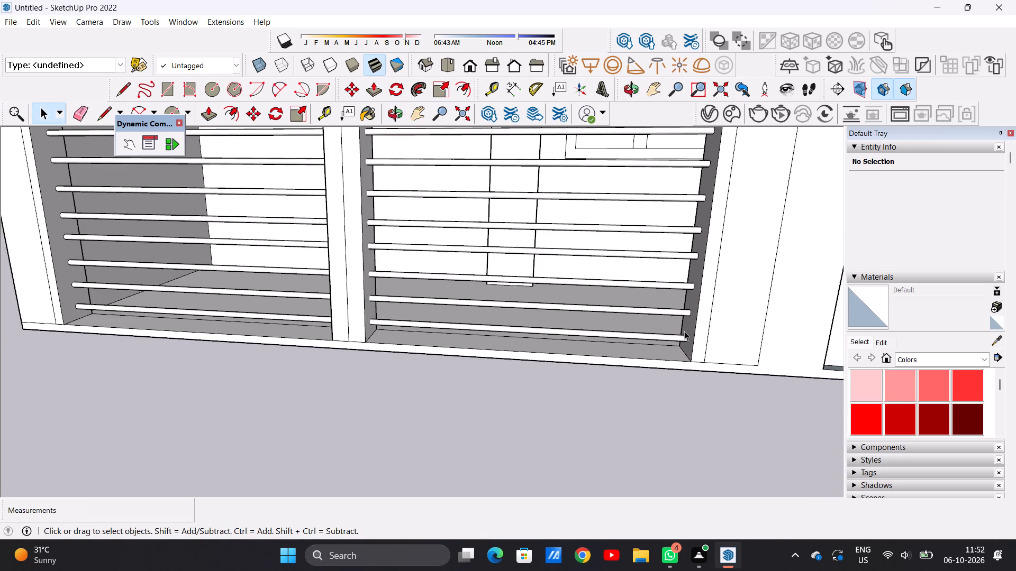
{"action": "scroll", "coordinate": [683, 329], "scroll_direction": "down", "scroll_amount": 16}
{"action": "middle_click_drag", "start_coordinate": [663, 312], "coordinate": [661, 280]}
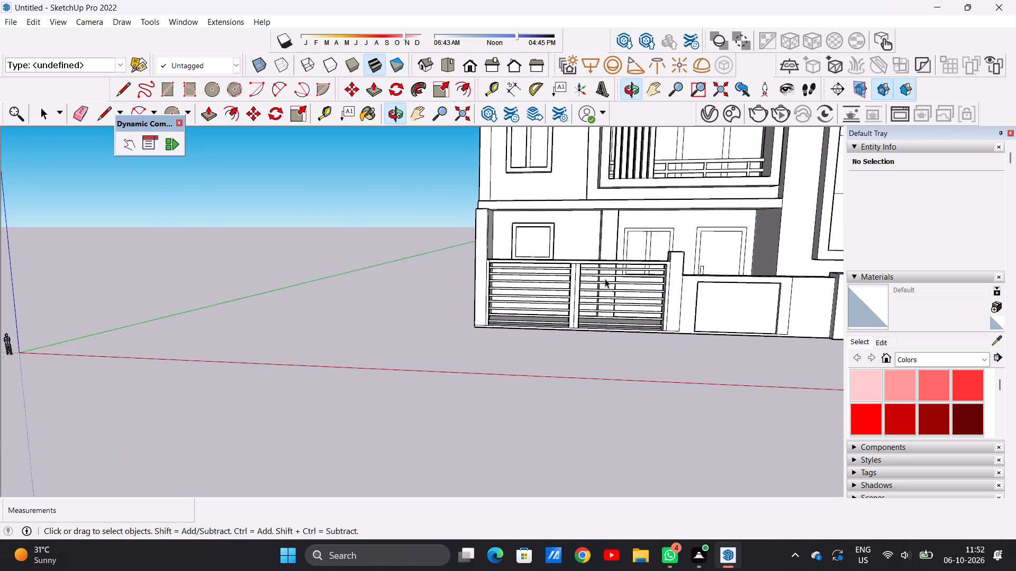
{"action": "scroll", "coordinate": [544, 297], "scroll_direction": "down", "scroll_amount": 11}
{"action": "scroll", "coordinate": [620, 207], "scroll_direction": "up", "scroll_amount": 14}
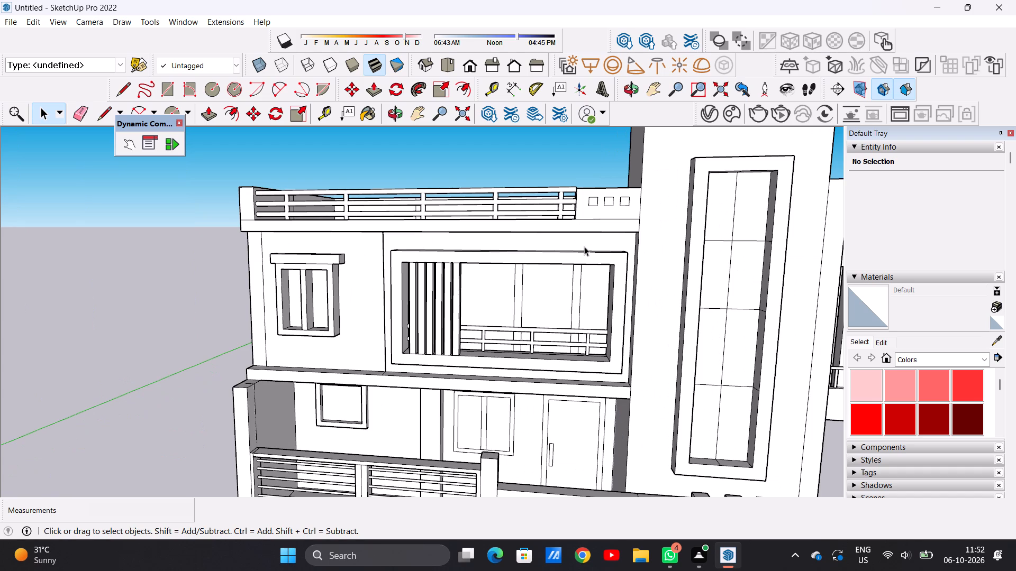
{"action": "scroll", "coordinate": [583, 278], "scroll_direction": "down", "scroll_amount": 6}
{"action": "scroll", "coordinate": [584, 287], "scroll_direction": "up", "scroll_amount": 1}
{"action": "scroll", "coordinate": [584, 286], "scroll_direction": "down", "scroll_amount": 7}
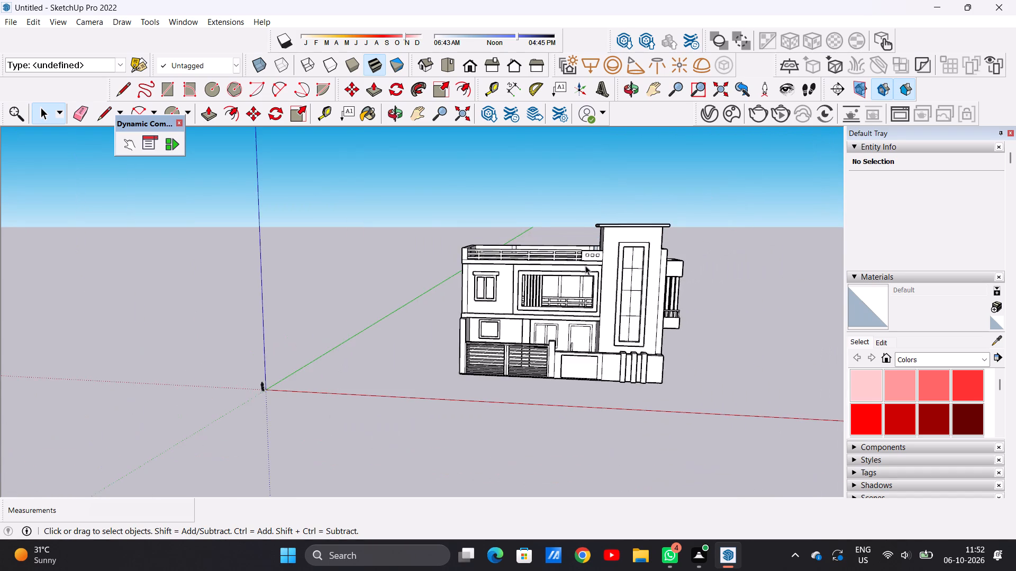
{"action": "scroll", "coordinate": [597, 282], "scroll_direction": "up", "scroll_amount": 7}
{"action": "scroll", "coordinate": [597, 282], "scroll_direction": "down", "scroll_amount": 5}
{"action": "middle_click_drag", "start_coordinate": [591, 323], "coordinate": [605, 296]}
{"action": "scroll", "coordinate": [613, 274], "scroll_direction": "up", "scroll_amount": 4}
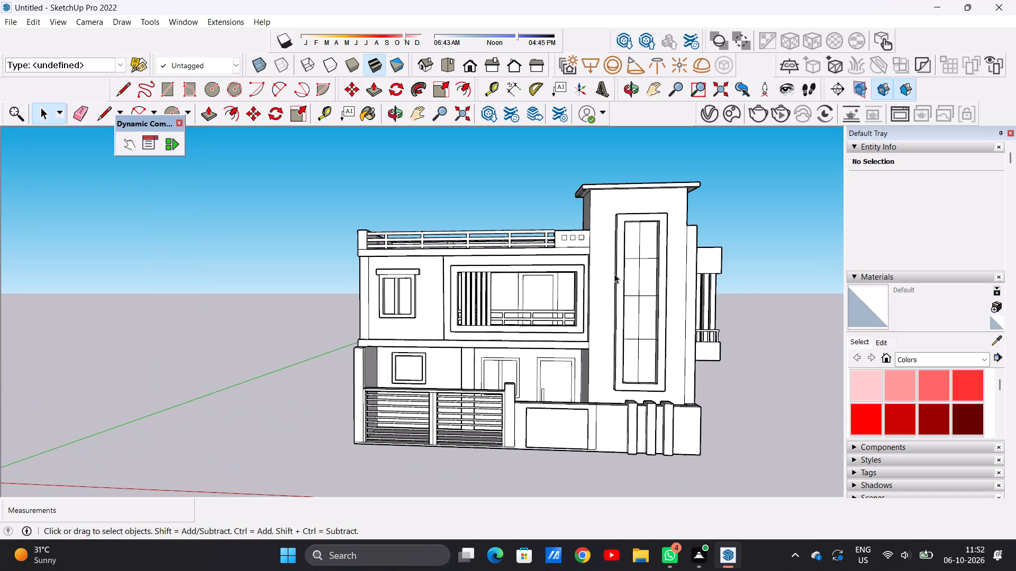
{"action": "key", "text": "space"}
{"action": "scroll", "coordinate": [642, 334], "scroll_direction": "down", "scroll_amount": 3}
{"action": "scroll", "coordinate": [607, 304], "scroll_direction": "up", "scroll_amount": 5}
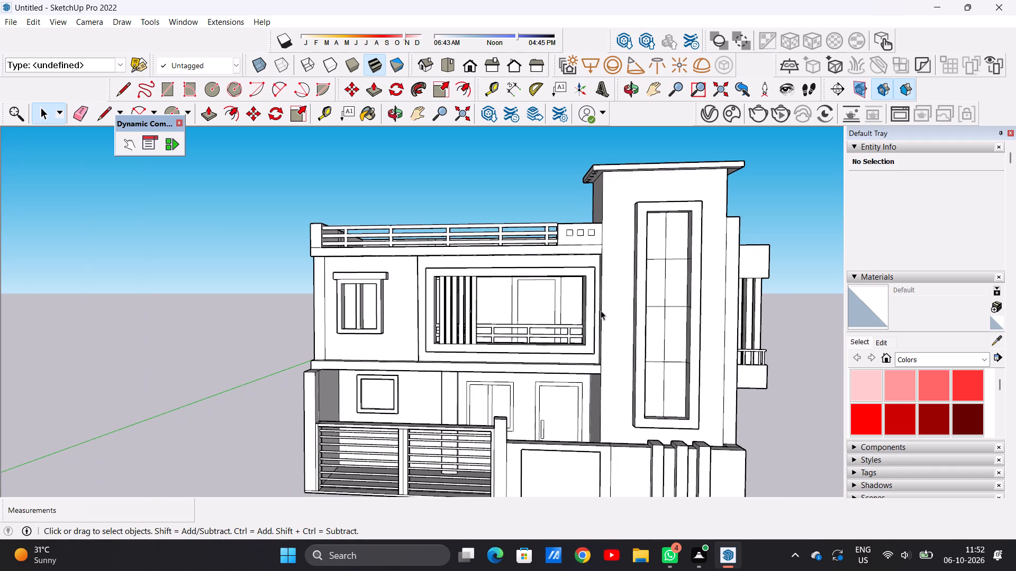
{"action": "scroll", "coordinate": [613, 328], "scroll_direction": "down", "scroll_amount": 6}
{"action": "middle_click_drag", "start_coordinate": [451, 365], "coordinate": [756, 379]}
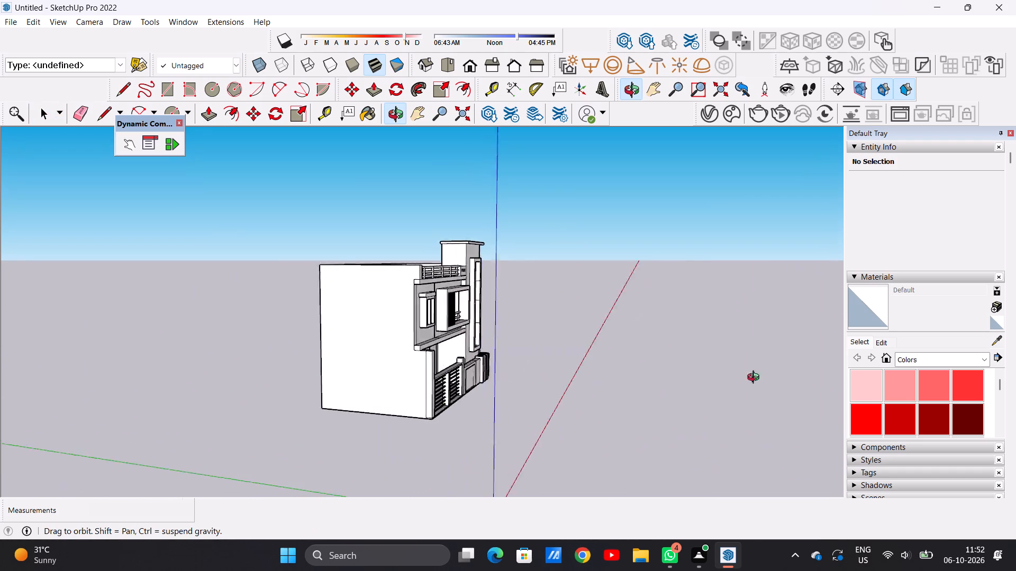
{"action": "middle_click_drag", "start_coordinate": [756, 379], "coordinate": [438, 379]}
{"action": "middle_click_drag", "start_coordinate": [702, 379], "coordinate": [694, 380]}
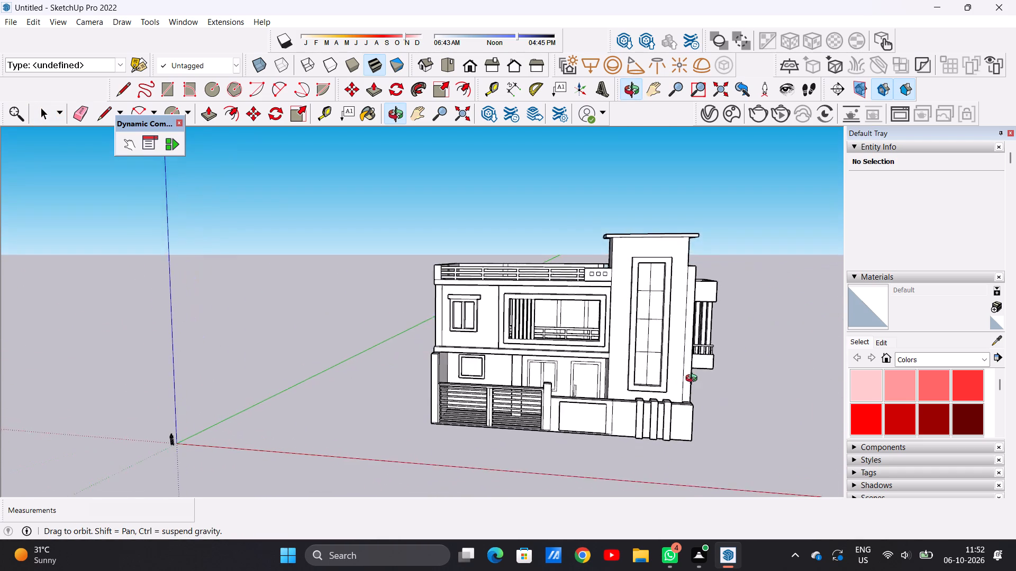
{"action": "middle_click_drag", "start_coordinate": [694, 380], "coordinate": [715, 369]}
{"action": "scroll", "coordinate": [610, 369], "scroll_direction": "down", "scroll_amount": 4}
{"action": "scroll", "coordinate": [640, 280], "scroll_direction": "up", "scroll_amount": 6}
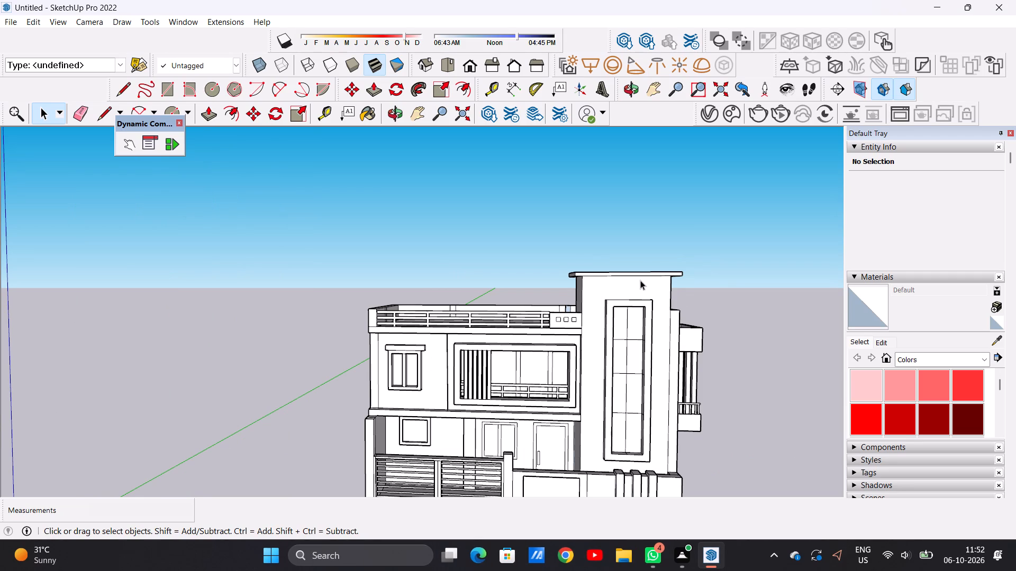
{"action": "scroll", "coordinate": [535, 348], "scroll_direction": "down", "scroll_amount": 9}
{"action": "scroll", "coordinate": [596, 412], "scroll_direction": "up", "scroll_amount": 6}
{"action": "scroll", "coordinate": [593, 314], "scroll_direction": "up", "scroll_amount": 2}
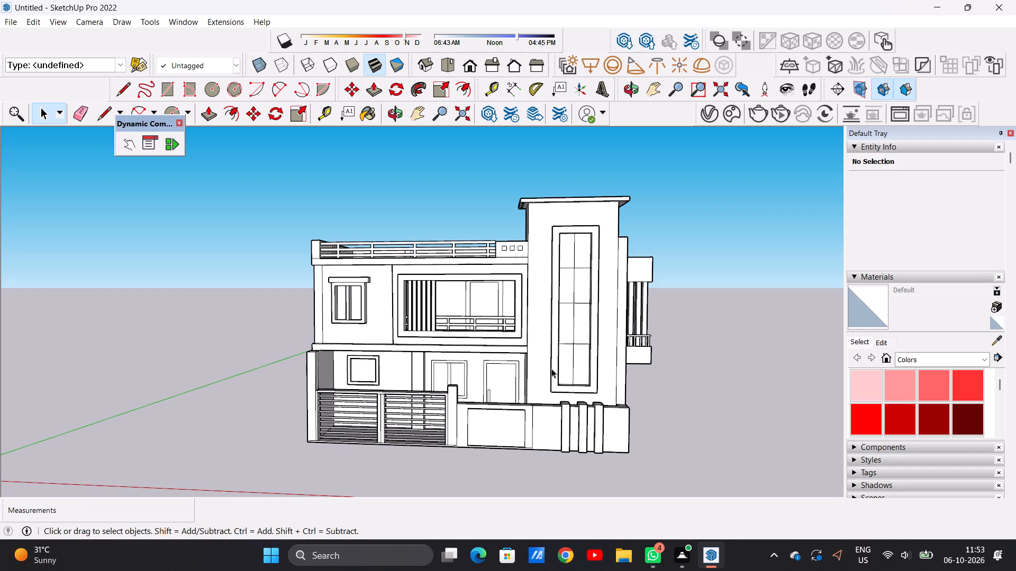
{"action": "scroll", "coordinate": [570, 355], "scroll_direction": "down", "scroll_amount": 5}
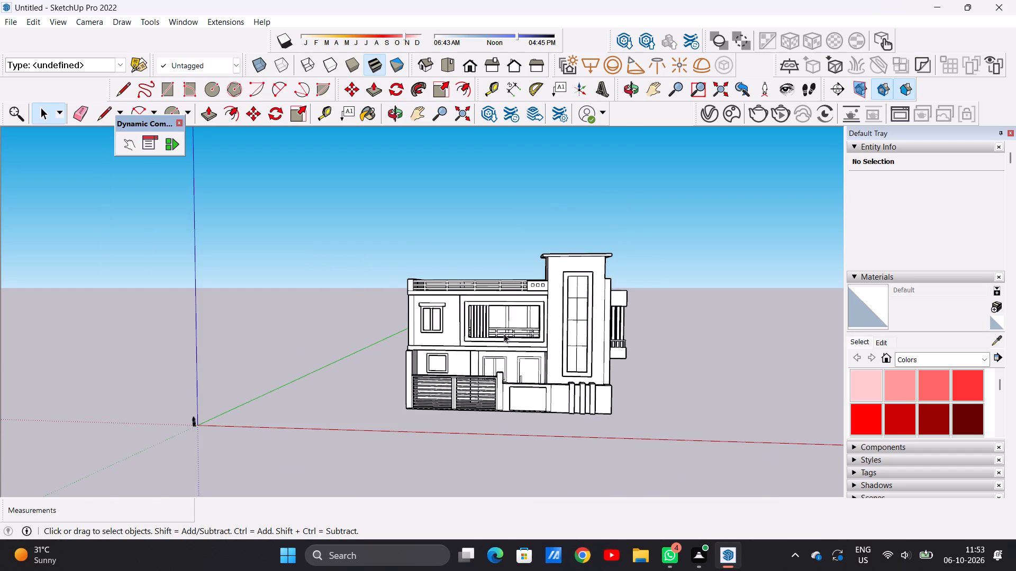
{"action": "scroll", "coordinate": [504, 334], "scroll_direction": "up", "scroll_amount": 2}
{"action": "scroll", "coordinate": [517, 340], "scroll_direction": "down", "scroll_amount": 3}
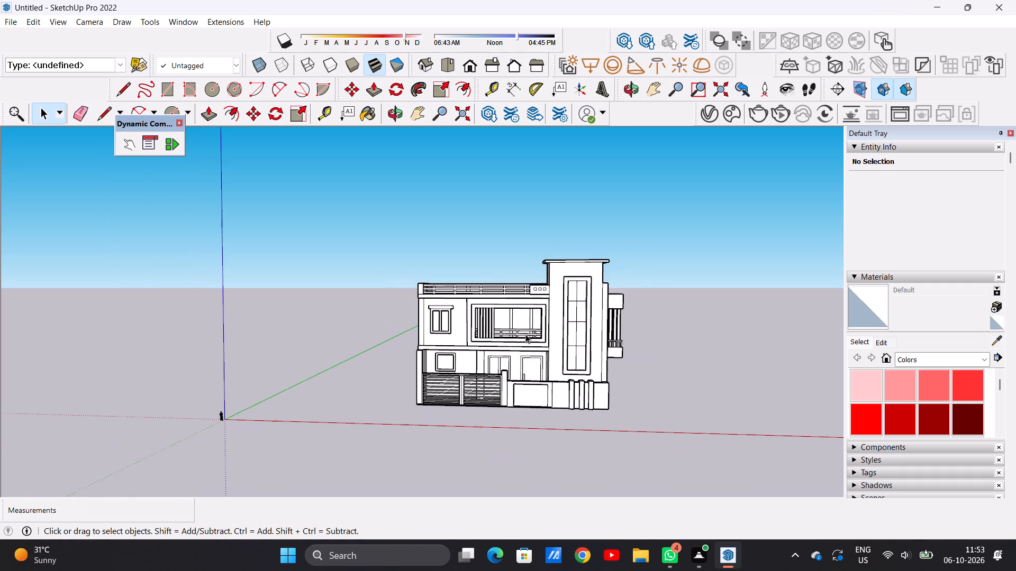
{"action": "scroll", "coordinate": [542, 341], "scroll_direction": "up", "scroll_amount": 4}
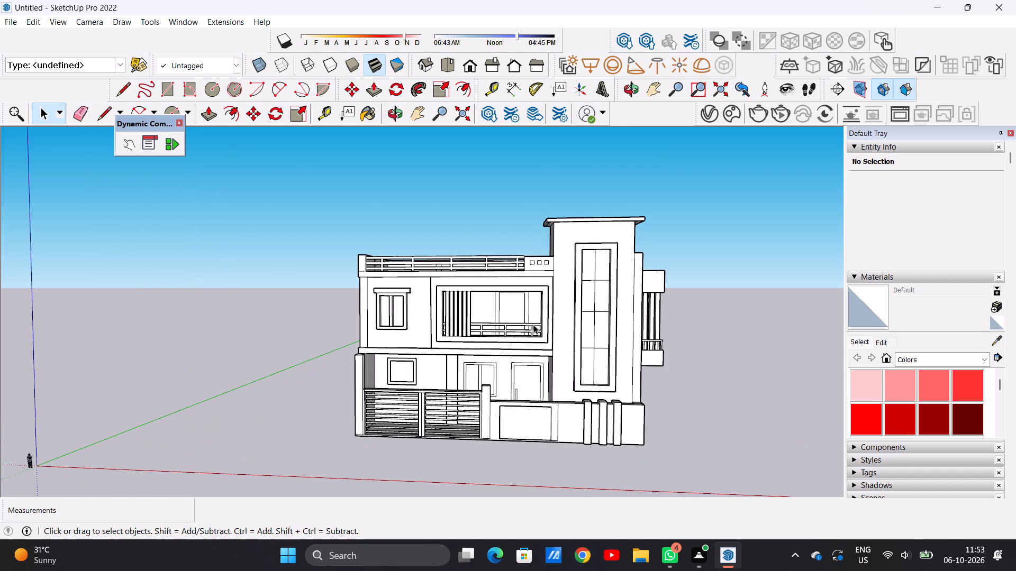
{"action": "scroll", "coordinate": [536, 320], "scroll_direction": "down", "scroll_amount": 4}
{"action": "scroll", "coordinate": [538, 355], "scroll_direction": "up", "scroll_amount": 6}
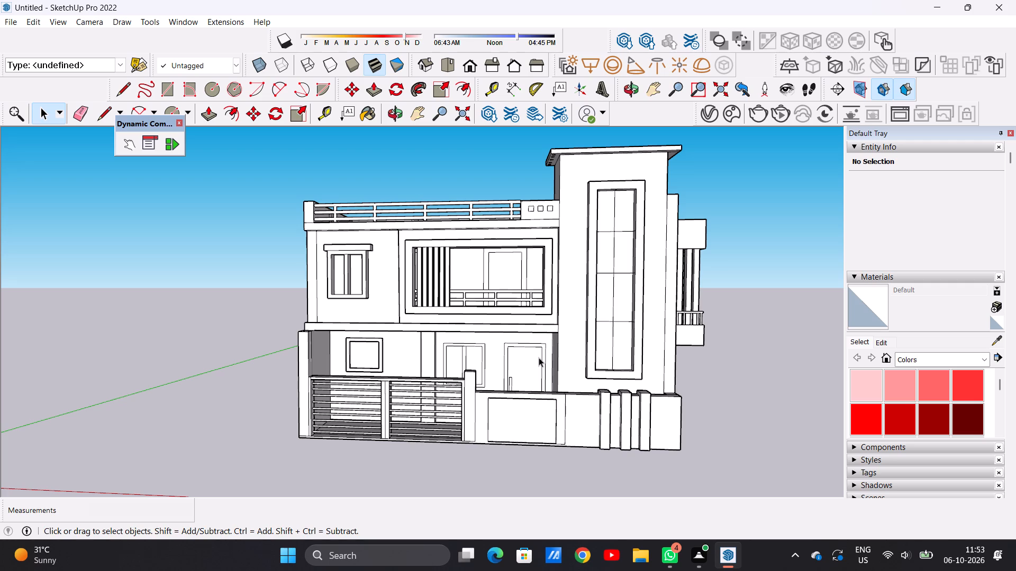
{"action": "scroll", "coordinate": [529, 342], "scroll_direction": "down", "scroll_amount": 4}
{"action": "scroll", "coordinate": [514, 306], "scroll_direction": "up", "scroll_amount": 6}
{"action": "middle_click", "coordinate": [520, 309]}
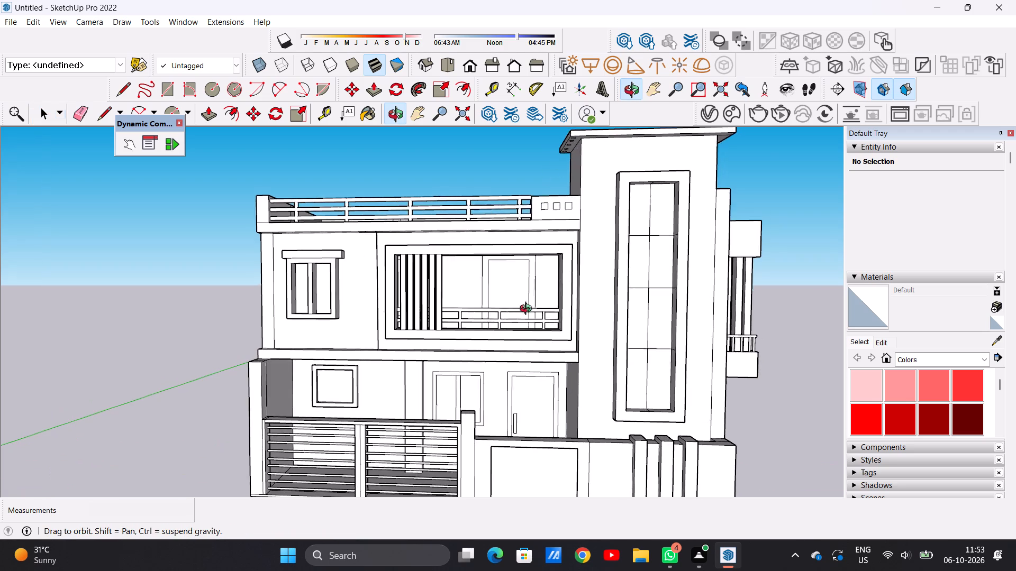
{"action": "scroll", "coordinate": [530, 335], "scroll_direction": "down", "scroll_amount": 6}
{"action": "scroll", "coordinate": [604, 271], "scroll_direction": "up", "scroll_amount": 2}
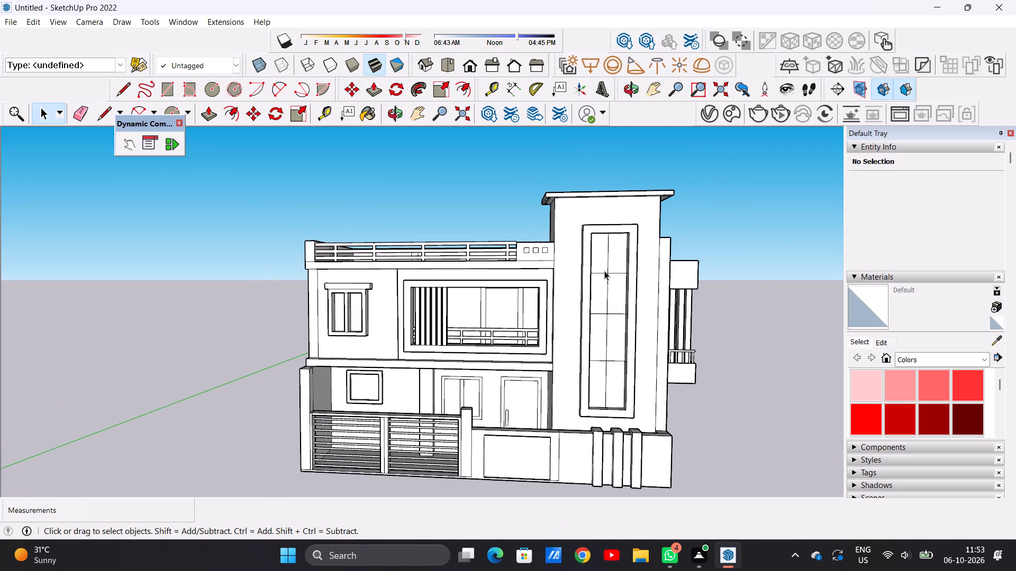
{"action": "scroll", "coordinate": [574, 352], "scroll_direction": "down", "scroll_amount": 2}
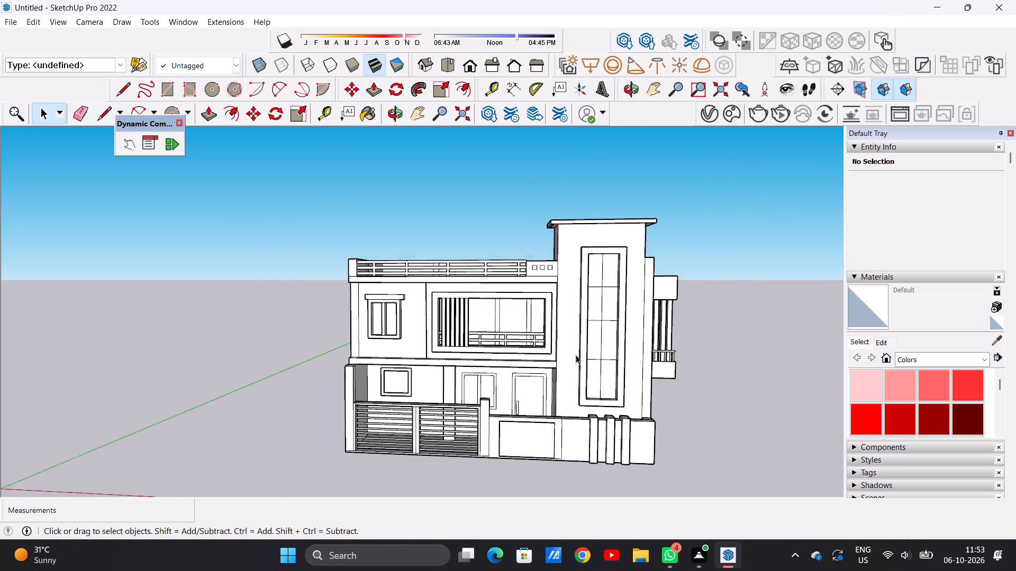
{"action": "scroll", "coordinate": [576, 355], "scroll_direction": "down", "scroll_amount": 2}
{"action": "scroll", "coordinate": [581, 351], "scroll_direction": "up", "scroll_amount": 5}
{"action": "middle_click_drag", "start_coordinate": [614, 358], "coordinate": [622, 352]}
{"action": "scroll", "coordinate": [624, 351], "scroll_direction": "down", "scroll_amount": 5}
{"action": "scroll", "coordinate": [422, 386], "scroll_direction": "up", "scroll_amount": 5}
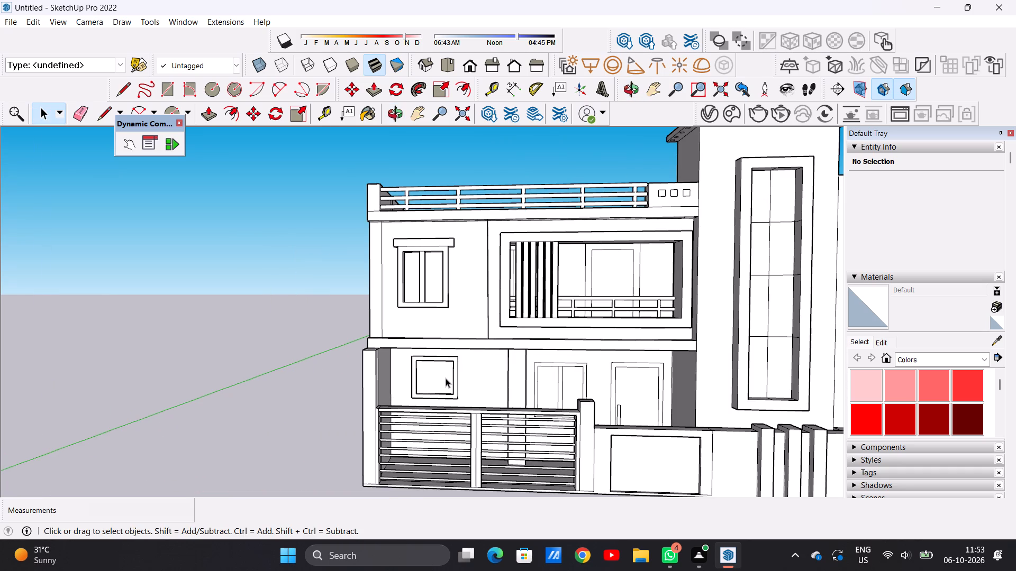
Examine the ground-floor window behind the gate and the façade around it.
{"action": "scroll", "coordinate": [458, 390], "scroll_direction": "down", "scroll_amount": 1}
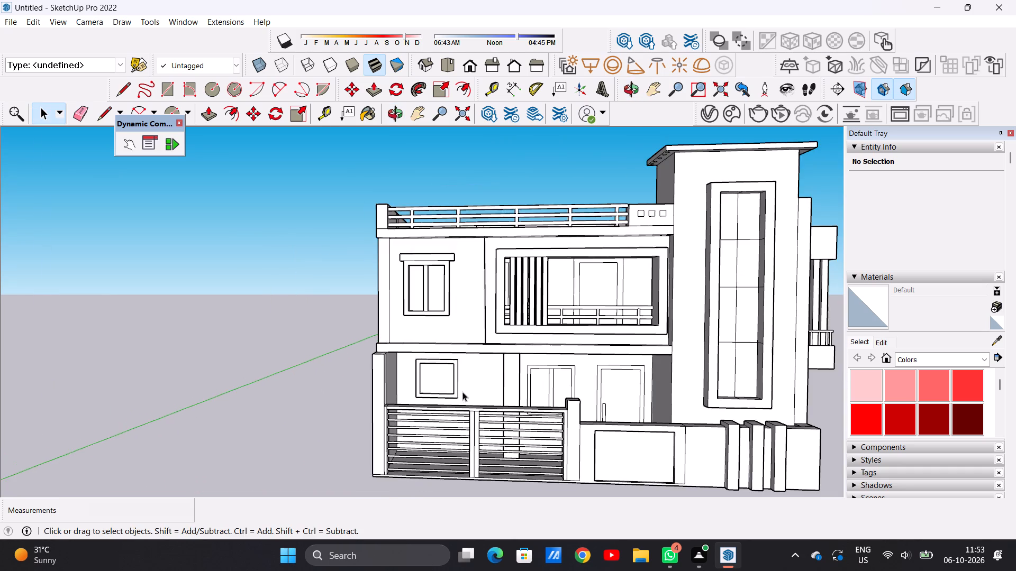
{"action": "scroll", "coordinate": [462, 392], "scroll_direction": "down", "scroll_amount": 1}
{"action": "scroll", "coordinate": [425, 349], "scroll_direction": "up", "scroll_amount": 9}
{"action": "middle_click_drag", "start_coordinate": [418, 406], "coordinate": [422, 389]}
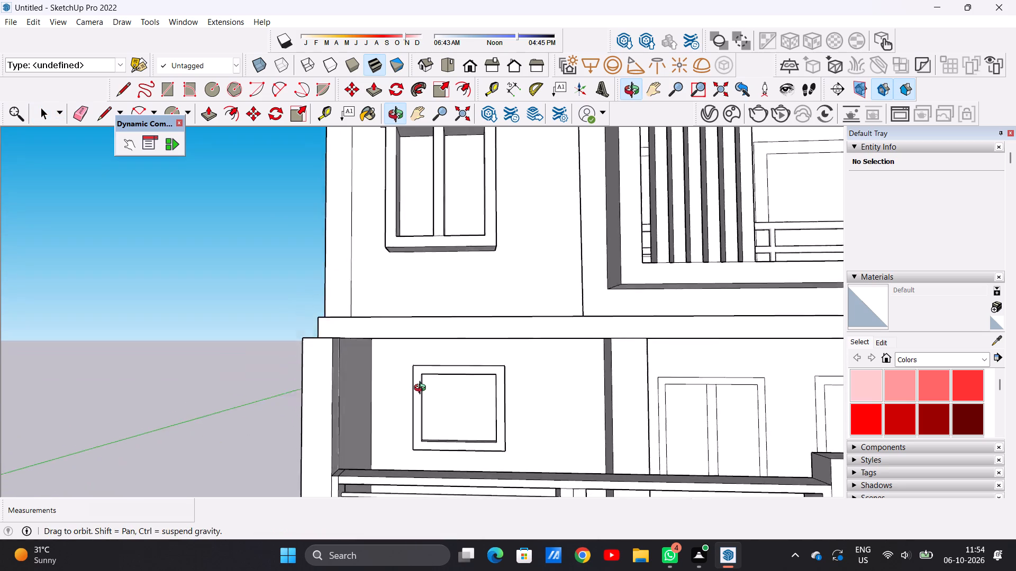
{"action": "middle_click_drag", "start_coordinate": [422, 389], "coordinate": [424, 410]}
{"action": "scroll", "coordinate": [473, 376], "scroll_direction": "down", "scroll_amount": 10}
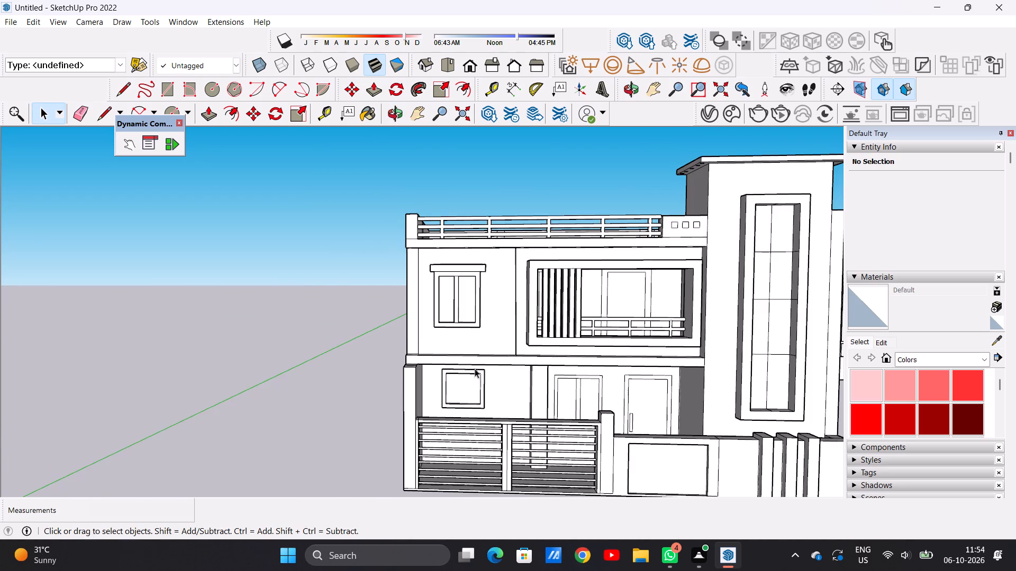
{"action": "middle_click_drag", "start_coordinate": [464, 402], "coordinate": [473, 365]}
{"action": "scroll", "coordinate": [496, 381], "scroll_direction": "up", "scroll_amount": 7}
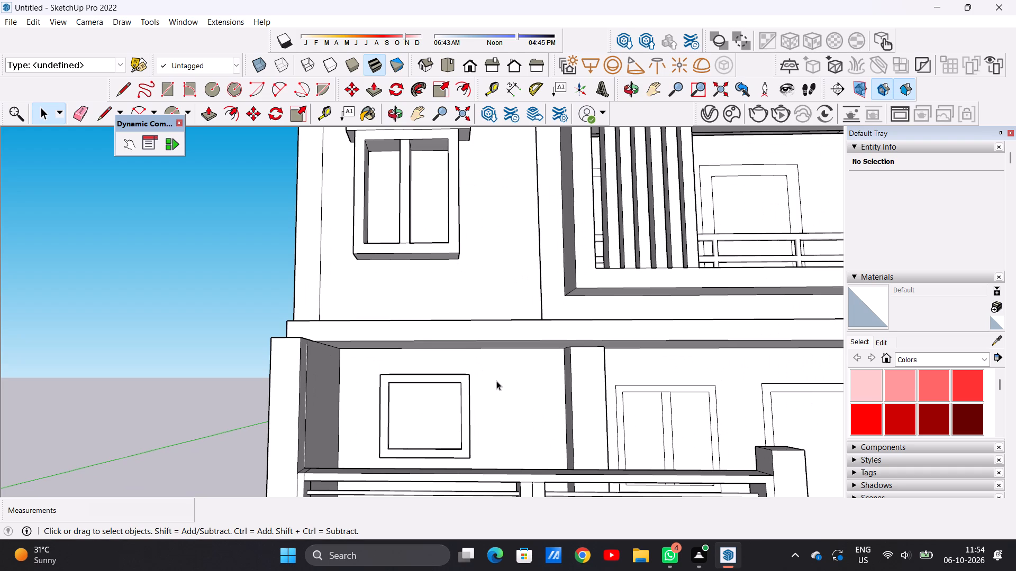
{"action": "scroll", "coordinate": [496, 381], "scroll_direction": "down", "scroll_amount": 20}
{"action": "scroll", "coordinate": [586, 354], "scroll_direction": "up", "scroll_amount": 6}
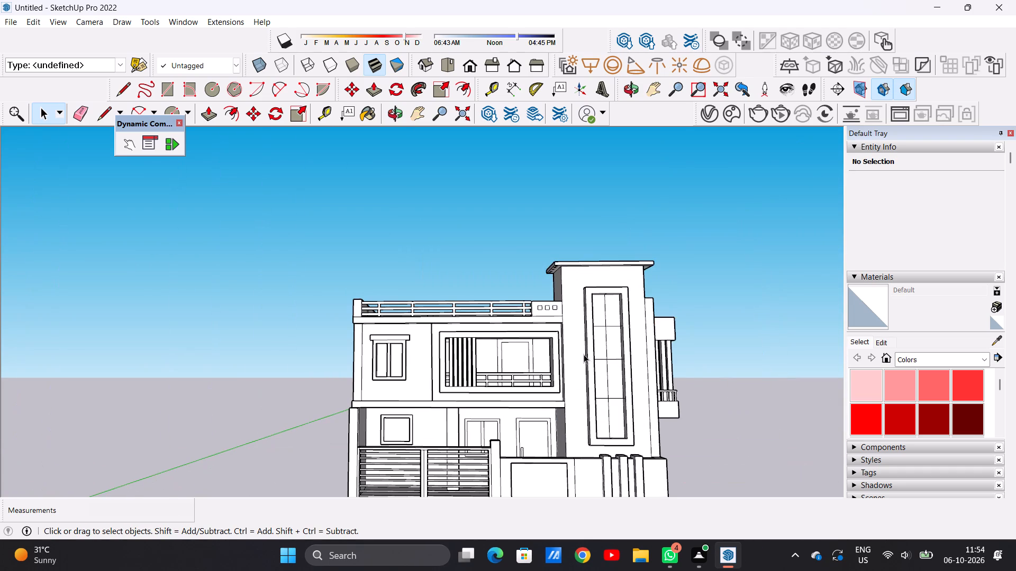
Examine the whole house from the front and both sides, ending on the first-floor balcony.
{"action": "scroll", "coordinate": [577, 351], "scroll_direction": "down", "scroll_amount": 5}
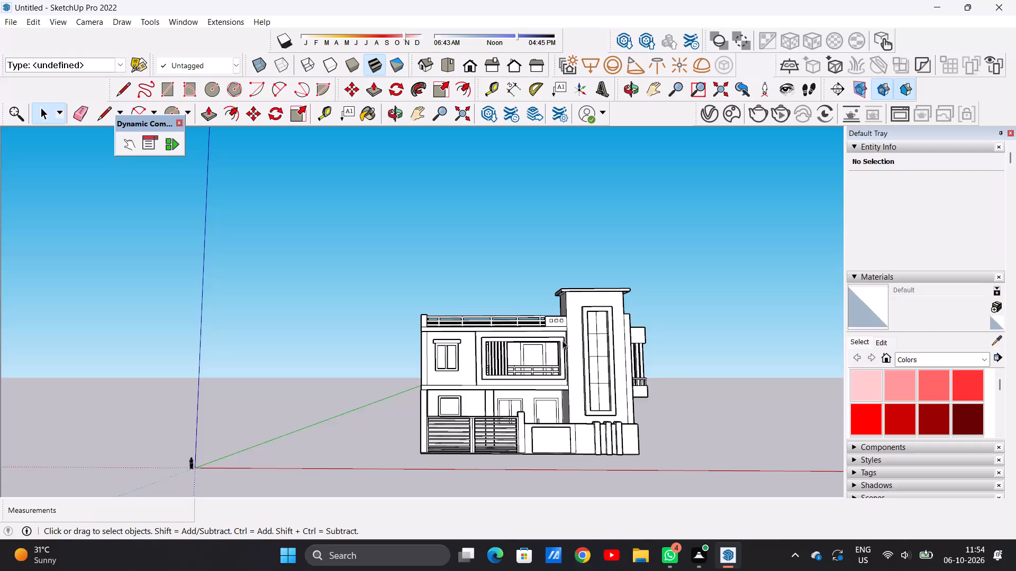
{"action": "scroll", "coordinate": [533, 360], "scroll_direction": "down", "scroll_amount": 2}
{"action": "scroll", "coordinate": [592, 366], "scroll_direction": "up", "scroll_amount": 6}
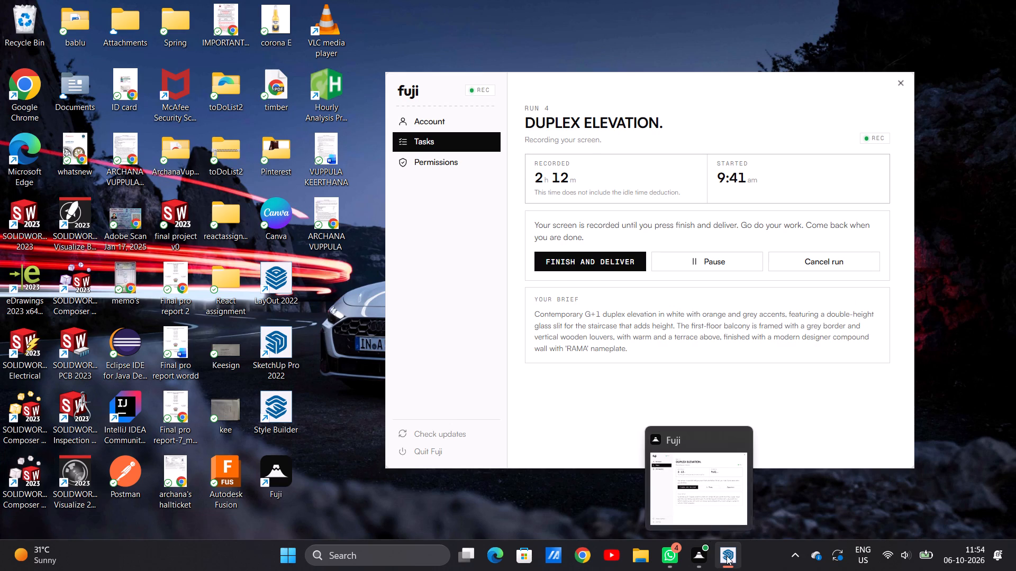
{"action": "left_click", "coordinate": [714, 501]}
{"action": "scroll", "coordinate": [625, 422], "scroll_direction": "down", "scroll_amount": 4}
{"action": "scroll", "coordinate": [546, 411], "scroll_direction": "up", "scroll_amount": 2}
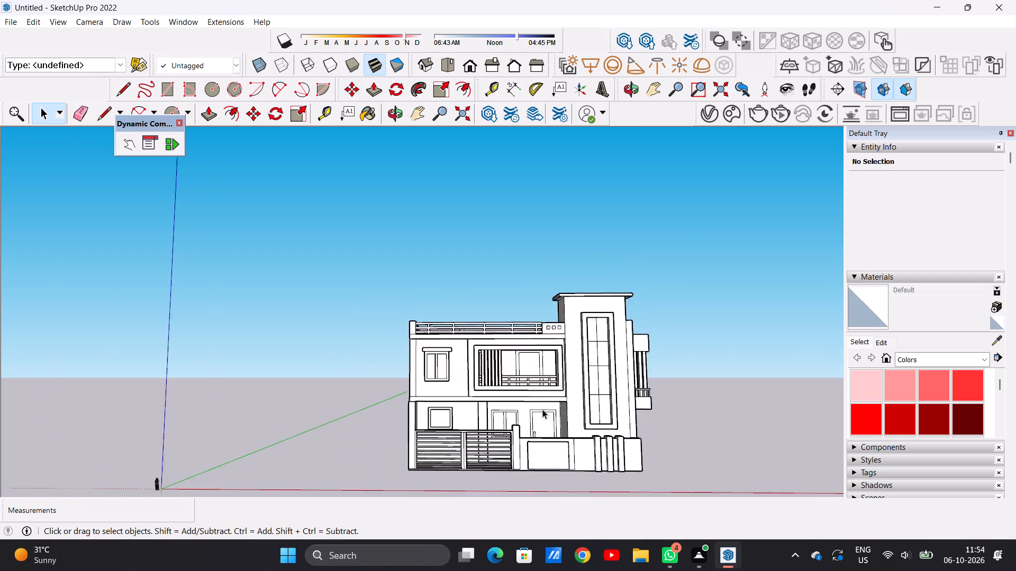
{"action": "scroll", "coordinate": [542, 409], "scroll_direction": "up", "scroll_amount": 4}
{"action": "middle_click_drag", "start_coordinate": [683, 384], "coordinate": [452, 404]}
{"action": "scroll", "coordinate": [678, 367], "scroll_direction": "down", "scroll_amount": 12}
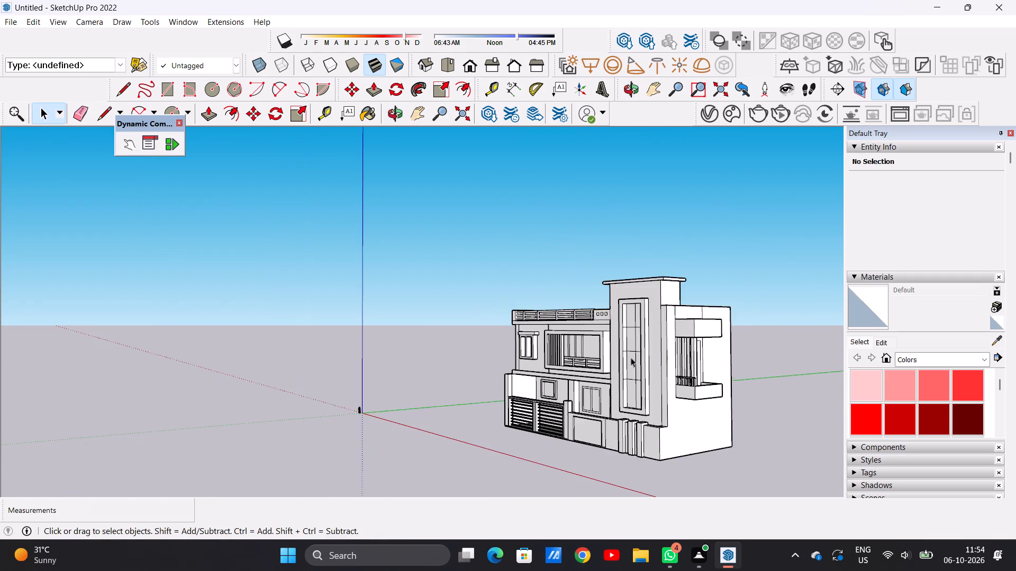
{"action": "middle_click_drag", "start_coordinate": [547, 373], "coordinate": [743, 380]}
{"action": "middle_click_drag", "start_coordinate": [452, 348], "coordinate": [720, 331]}
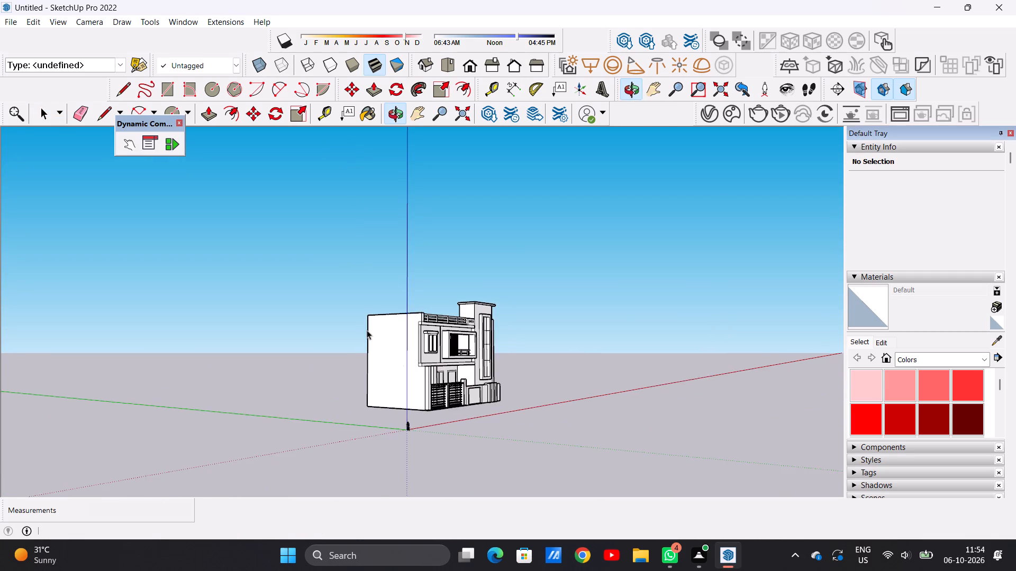
{"action": "scroll", "coordinate": [367, 330], "scroll_direction": "up", "scroll_amount": 12}
{"action": "scroll", "coordinate": [395, 360], "scroll_direction": "down", "scroll_amount": 7}
{"action": "middle_click_drag", "start_coordinate": [578, 379], "coordinate": [456, 377]}
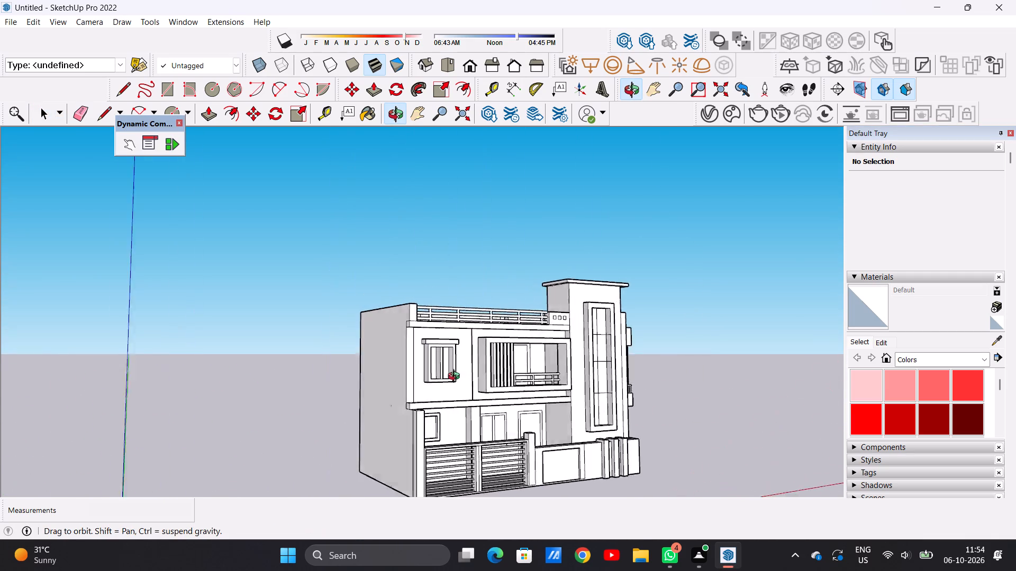
{"action": "middle_click_drag", "start_coordinate": [456, 377], "coordinate": [391, 383]}
{"action": "scroll", "coordinate": [432, 380], "scroll_direction": "down", "scroll_amount": 5}
{"action": "middle_click_drag", "start_coordinate": [509, 388], "coordinate": [432, 410]}
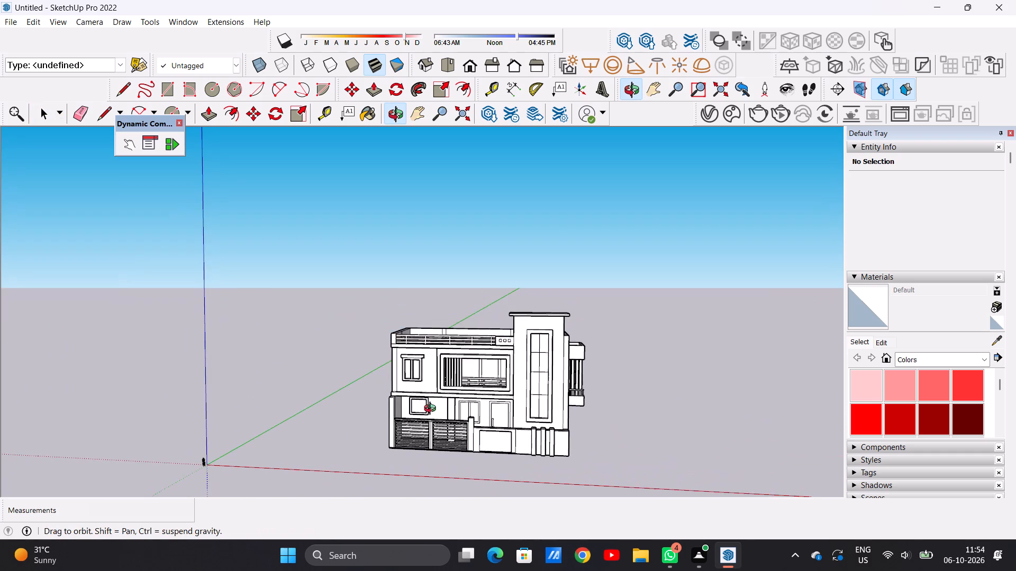
{"action": "middle_click_drag", "start_coordinate": [432, 410], "coordinate": [434, 389]}
{"action": "scroll", "coordinate": [483, 361], "scroll_direction": "up", "scroll_amount": 12}
{"action": "scroll", "coordinate": [530, 376], "scroll_direction": "down", "scroll_amount": 10}
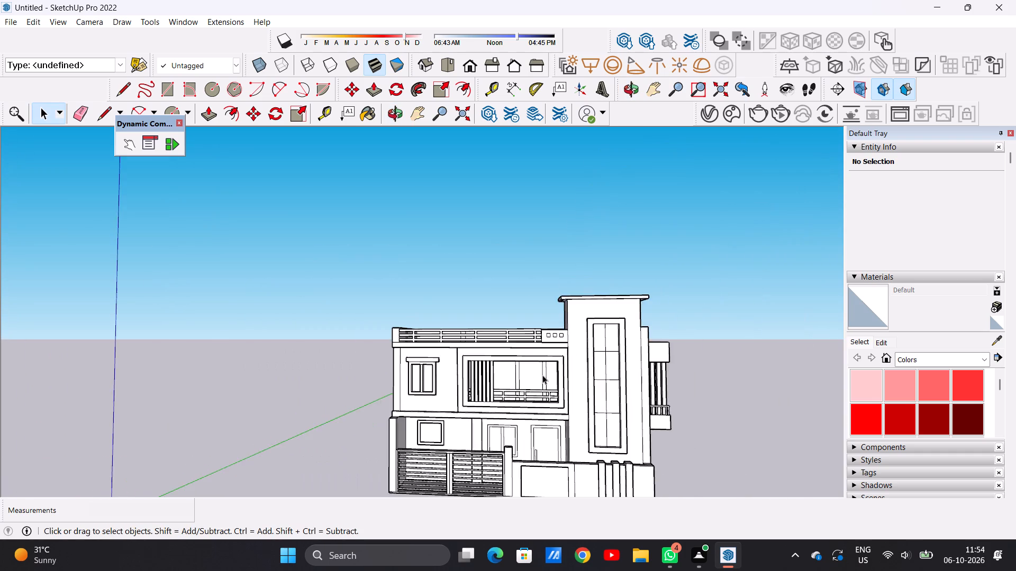
{"action": "middle_click_drag", "start_coordinate": [528, 381], "coordinate": [533, 382]}
{"action": "scroll", "coordinate": [533, 382], "scroll_direction": "up", "scroll_amount": 3}
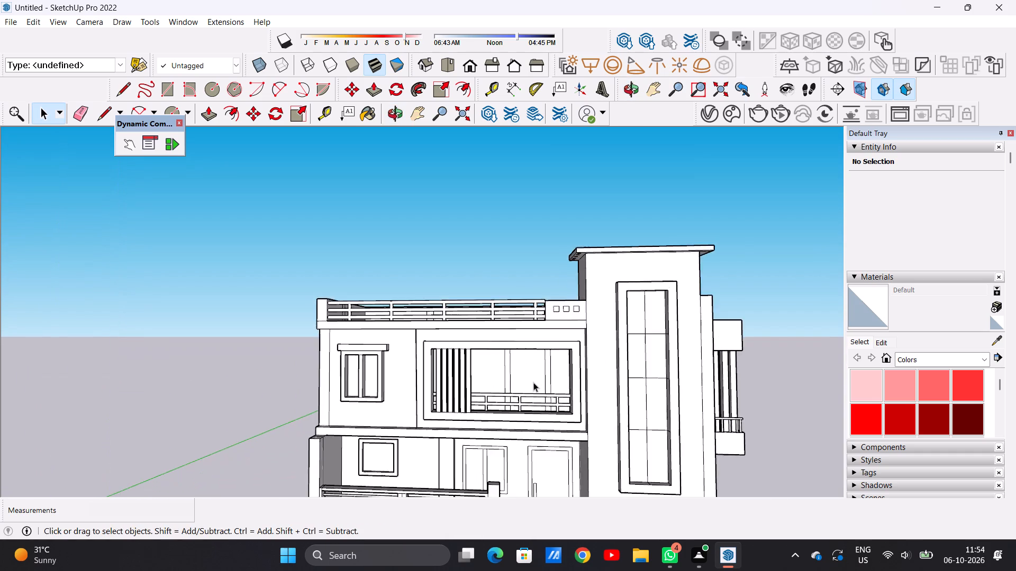
{"action": "scroll", "coordinate": [533, 382], "scroll_direction": "up", "scroll_amount": 3}
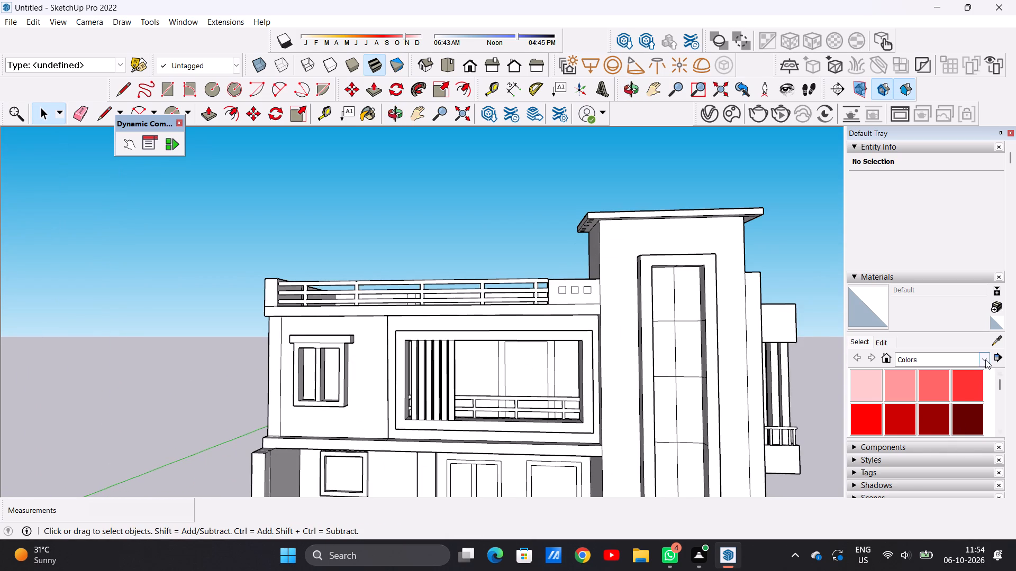
Paint the door frame inside the first-floor balcony with Wood Veneer 01 from the Wood materials.
{"action": "left_click", "coordinate": [985, 360]}
{"action": "left_click", "coordinate": [938, 529]}
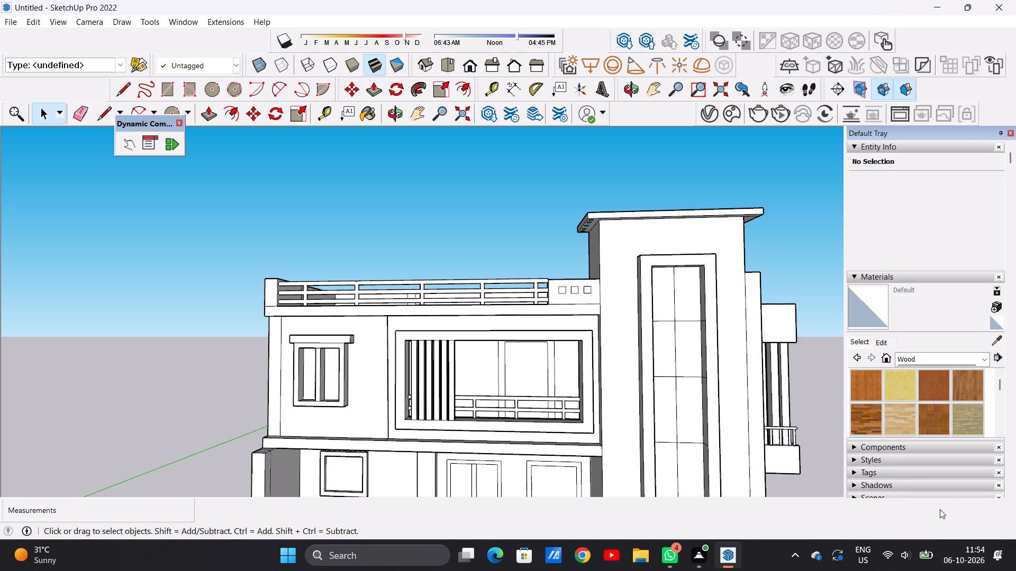
{"action": "scroll", "coordinate": [922, 427], "scroll_direction": "down", "scroll_amount": 1}
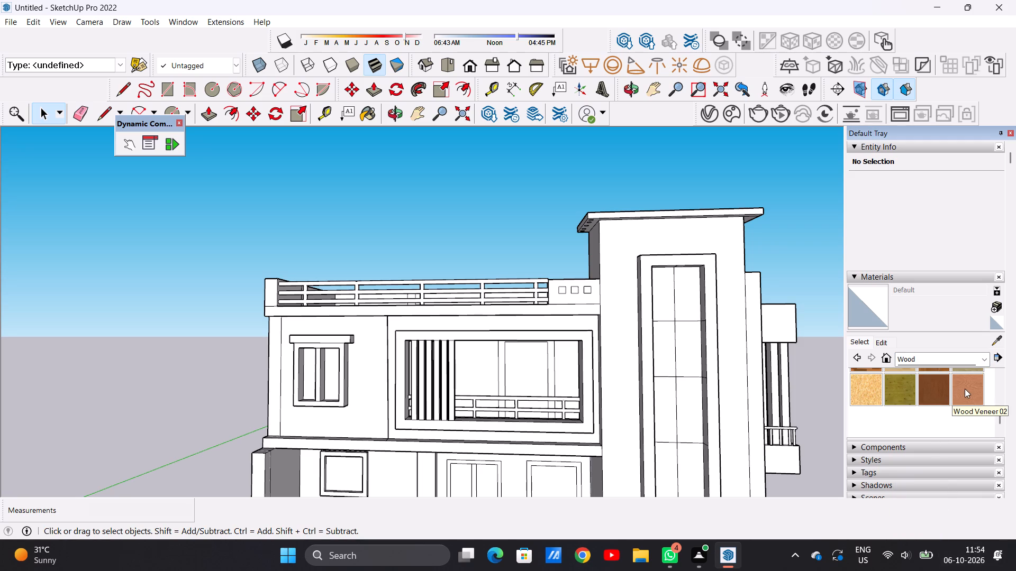
{"action": "left_click", "coordinate": [936, 385]}
{"action": "scroll", "coordinate": [712, 397], "scroll_direction": "down", "scroll_amount": 2}
{"action": "scroll", "coordinate": [555, 376], "scroll_direction": "up", "scroll_amount": 10}
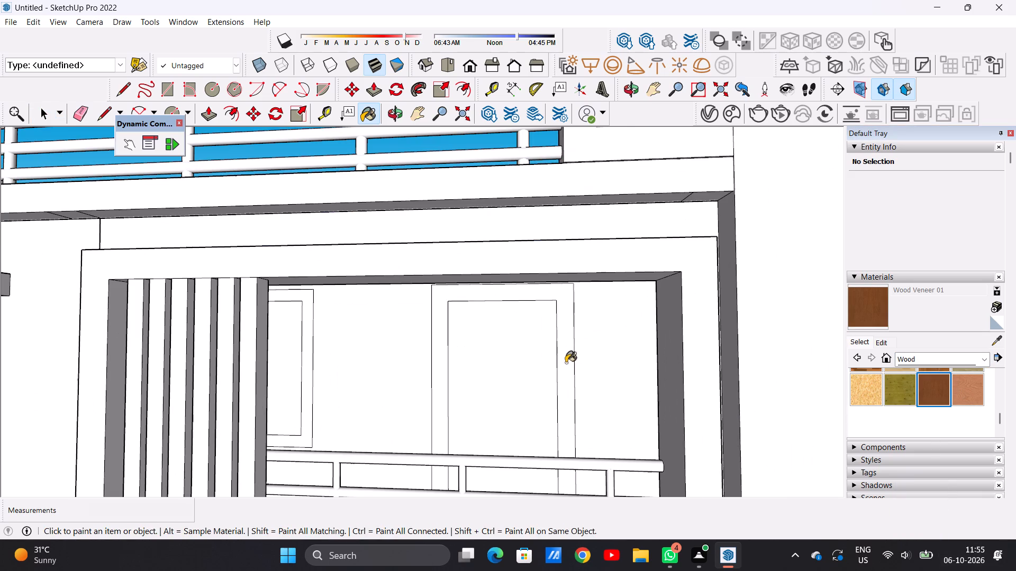
{"action": "left_click", "coordinate": [563, 363]}
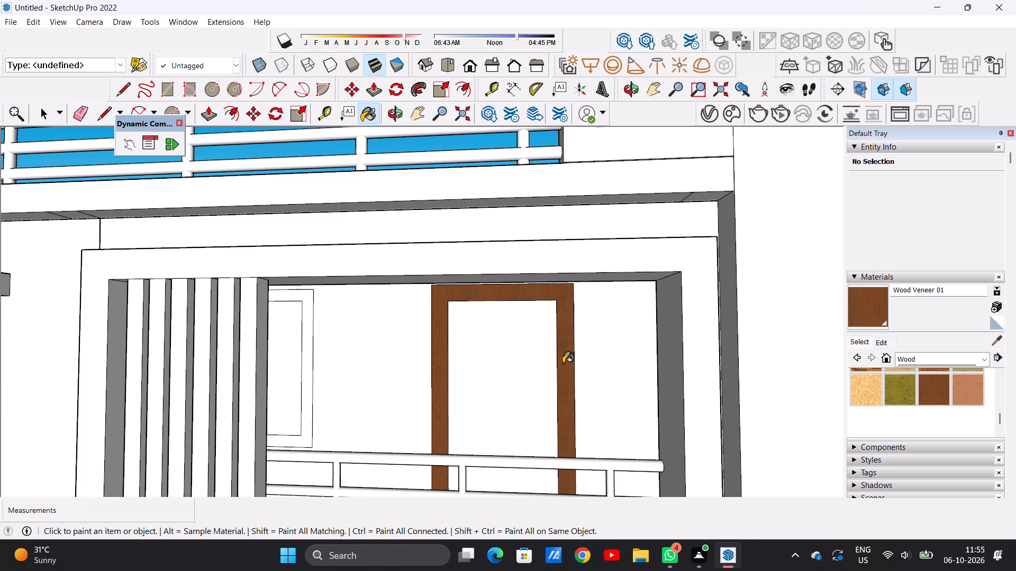
Examine the painted balcony door frame up close and against the whole front façade.
{"action": "scroll", "coordinate": [563, 363], "scroll_direction": "down", "scroll_amount": 6}
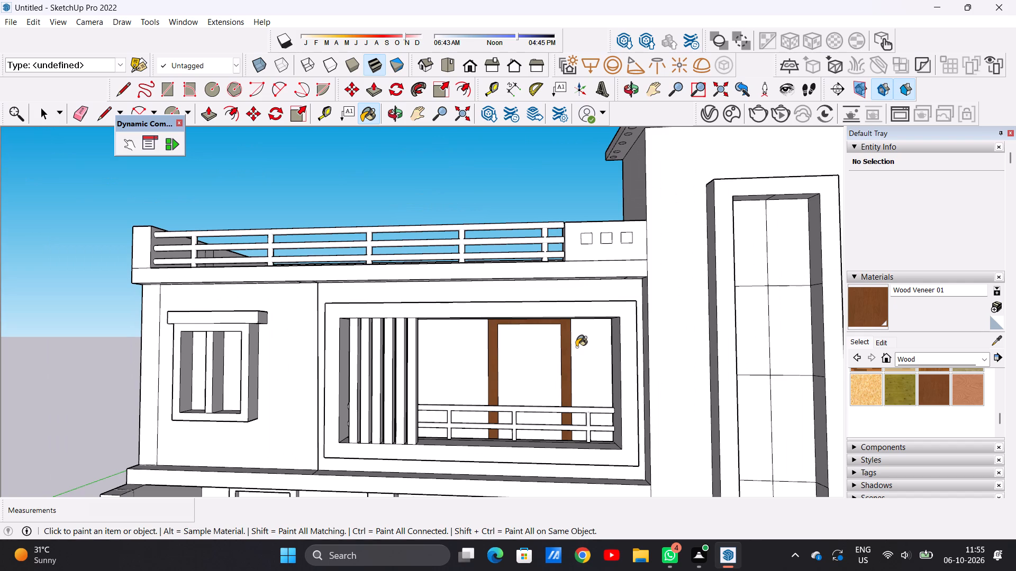
{"action": "scroll", "coordinate": [571, 355], "scroll_direction": "down", "scroll_amount": 7}
{"action": "scroll", "coordinate": [556, 379], "scroll_direction": "up", "scroll_amount": 2}
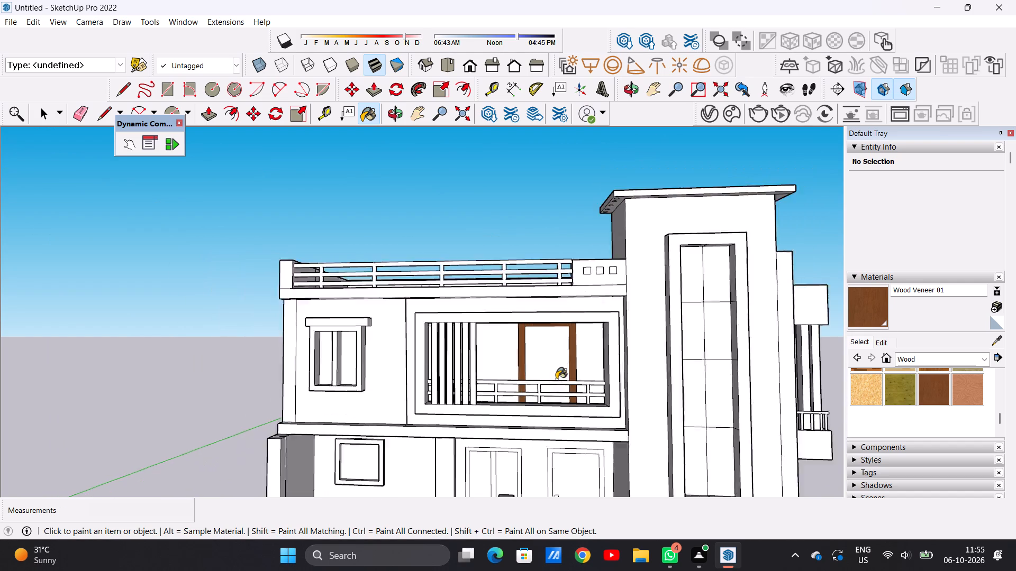
{"action": "scroll", "coordinate": [556, 379], "scroll_direction": "up", "scroll_amount": 4}
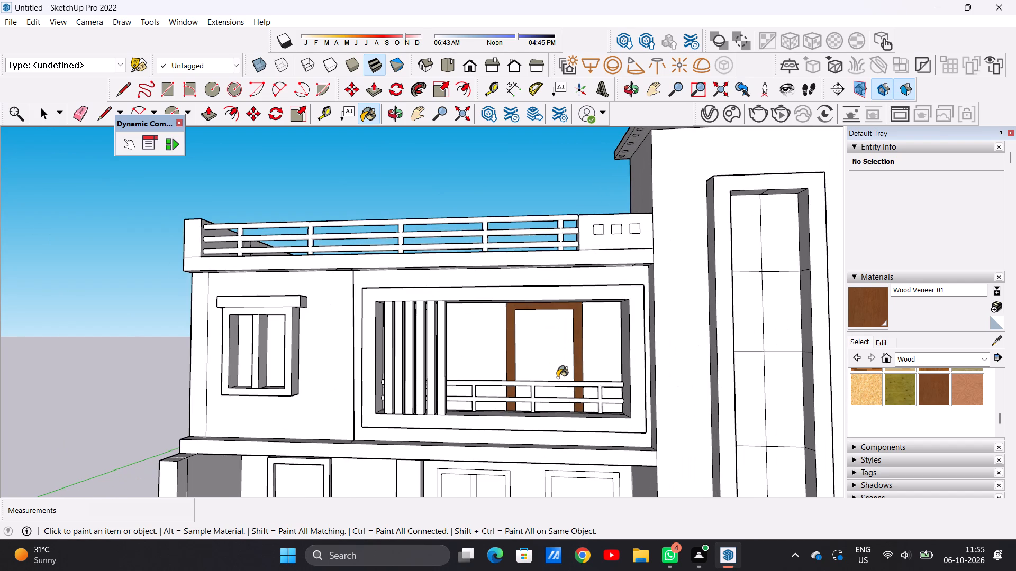
{"action": "scroll", "coordinate": [571, 343], "scroll_direction": "up", "scroll_amount": 4}
{"action": "scroll", "coordinate": [570, 333], "scroll_direction": "down", "scroll_amount": 2}
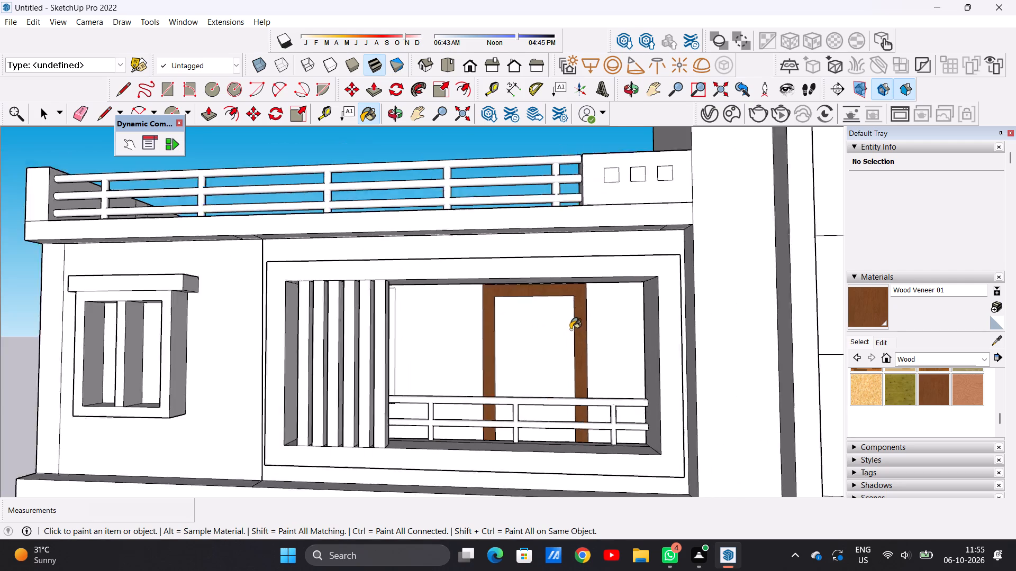
{"action": "scroll", "coordinate": [570, 329], "scroll_direction": "down", "scroll_amount": 9}
{"action": "scroll", "coordinate": [567, 355], "scroll_direction": "up", "scroll_amount": 7}
{"action": "middle_click_drag", "start_coordinate": [596, 280], "coordinate": [581, 294]}
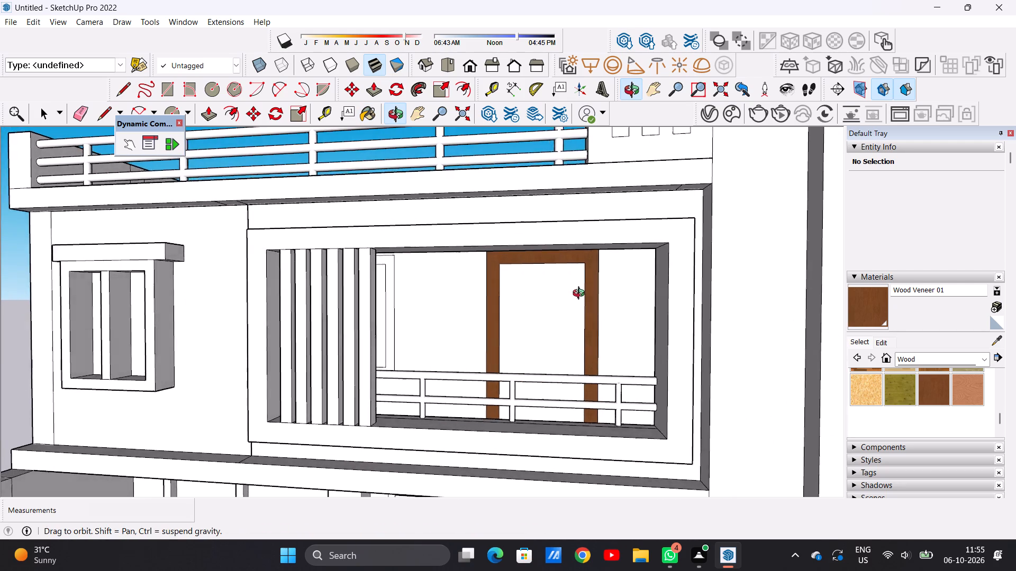
{"action": "middle_click_drag", "start_coordinate": [581, 294], "coordinate": [597, 288]}
{"action": "scroll", "coordinate": [597, 288], "scroll_direction": "down", "scroll_amount": 13}
{"action": "scroll", "coordinate": [599, 309], "scroll_direction": "up", "scroll_amount": 2}
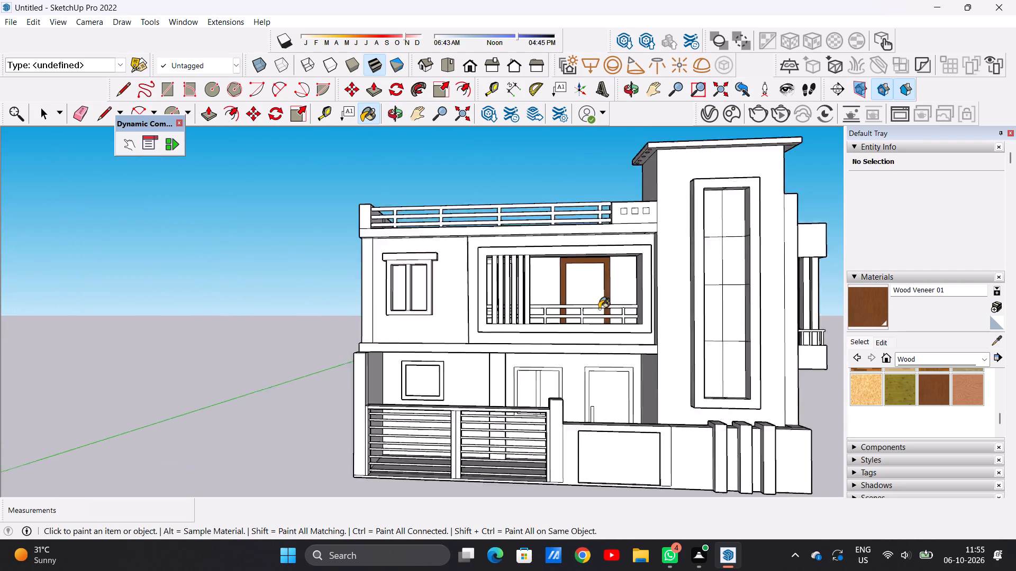
{"action": "scroll", "coordinate": [599, 309], "scroll_direction": "up", "scroll_amount": 11}
{"action": "scroll", "coordinate": [583, 294], "scroll_direction": "down", "scroll_amount": 10}
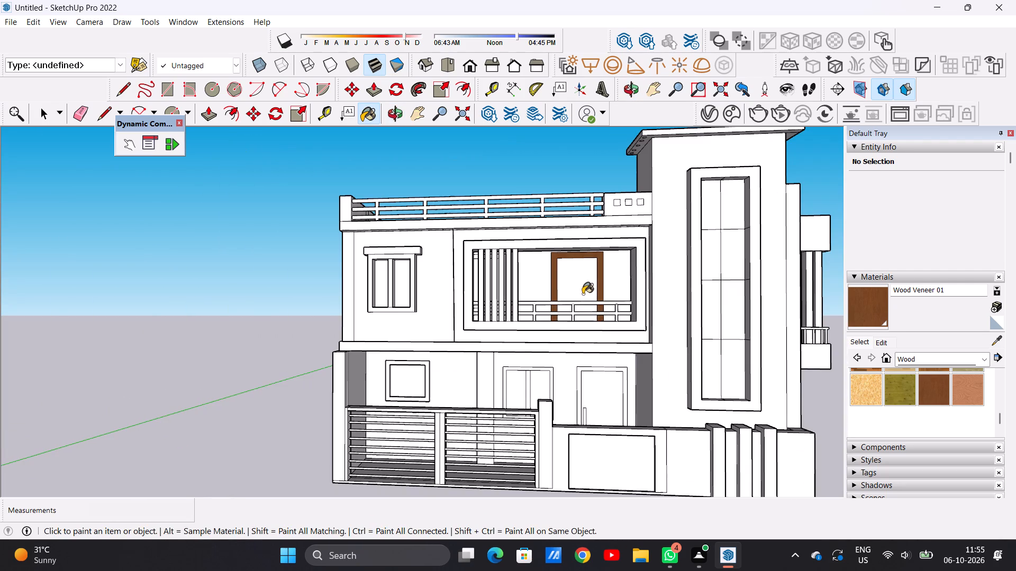
{"action": "scroll", "coordinate": [944, 388], "scroll_direction": "up", "scroll_amount": 1}
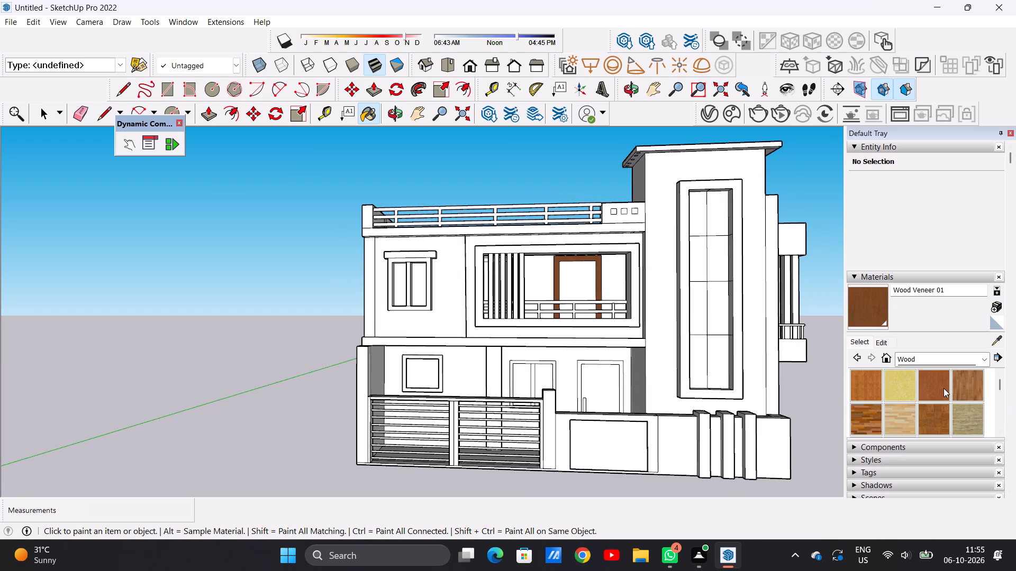
Paint the frame and centre mullion of the balcony's far window, near the louvered end, with Wood Cherry Original.
{"action": "scroll", "coordinate": [944, 388], "scroll_direction": "up", "scroll_amount": 1}
{"action": "left_click", "coordinate": [939, 386]}
{"action": "scroll", "coordinate": [592, 235], "scroll_direction": "down", "scroll_amount": 1}
{"action": "middle_click_drag", "start_coordinate": [578, 258], "coordinate": [555, 265]}
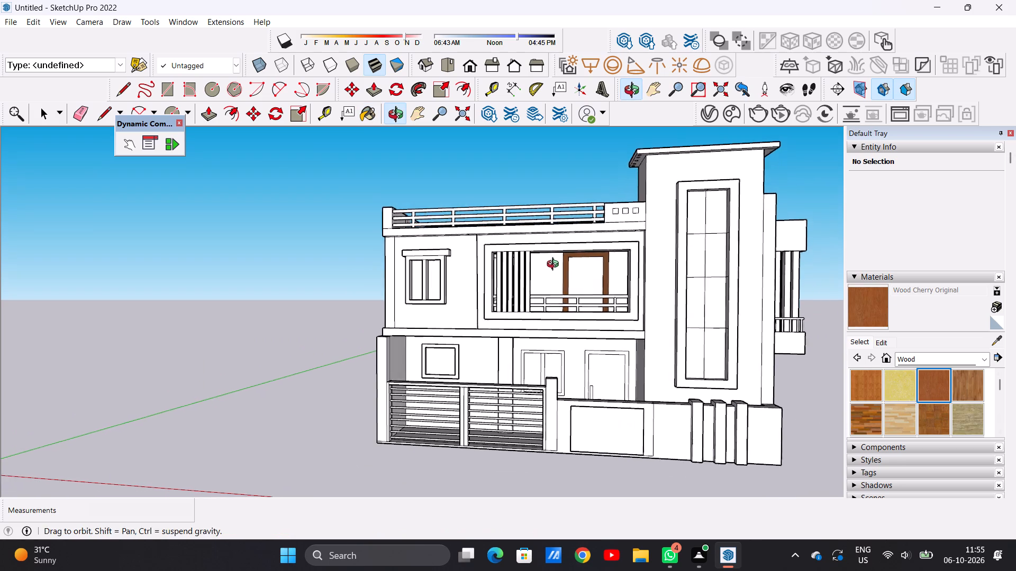
{"action": "middle_click_drag", "start_coordinate": [555, 265], "coordinate": [551, 272]}
{"action": "middle_click_drag", "start_coordinate": [708, 270], "coordinate": [478, 307]}
{"action": "scroll", "coordinate": [493, 297], "scroll_direction": "up", "scroll_amount": 1}
{"action": "scroll", "coordinate": [502, 280], "scroll_direction": "down", "scroll_amount": 5}
{"action": "scroll", "coordinate": [497, 309], "scroll_direction": "up", "scroll_amount": 12}
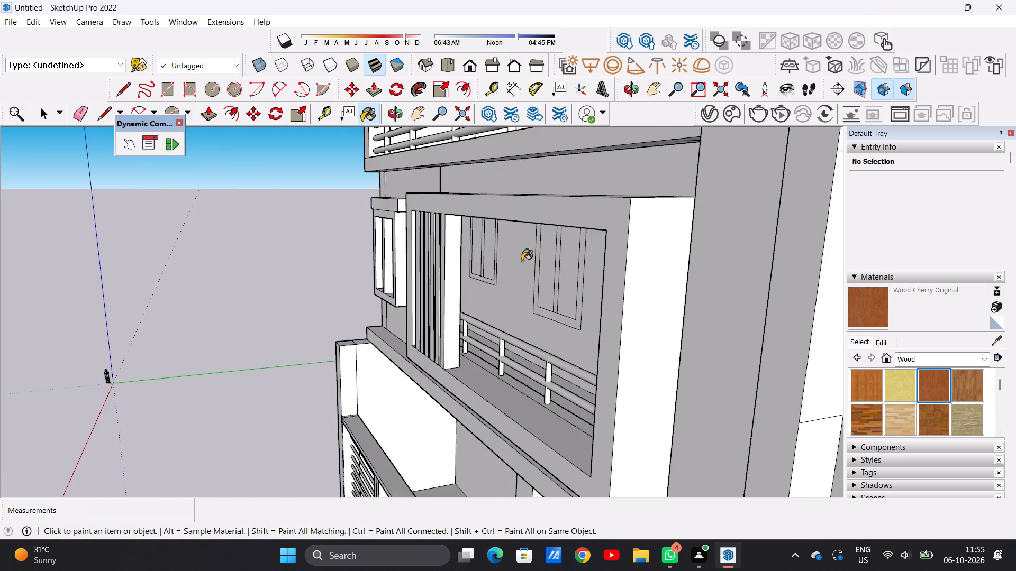
{"action": "scroll", "coordinate": [522, 261], "scroll_direction": "up", "scroll_amount": 9}
{"action": "scroll", "coordinate": [462, 302], "scroll_direction": "up", "scroll_amount": 6}
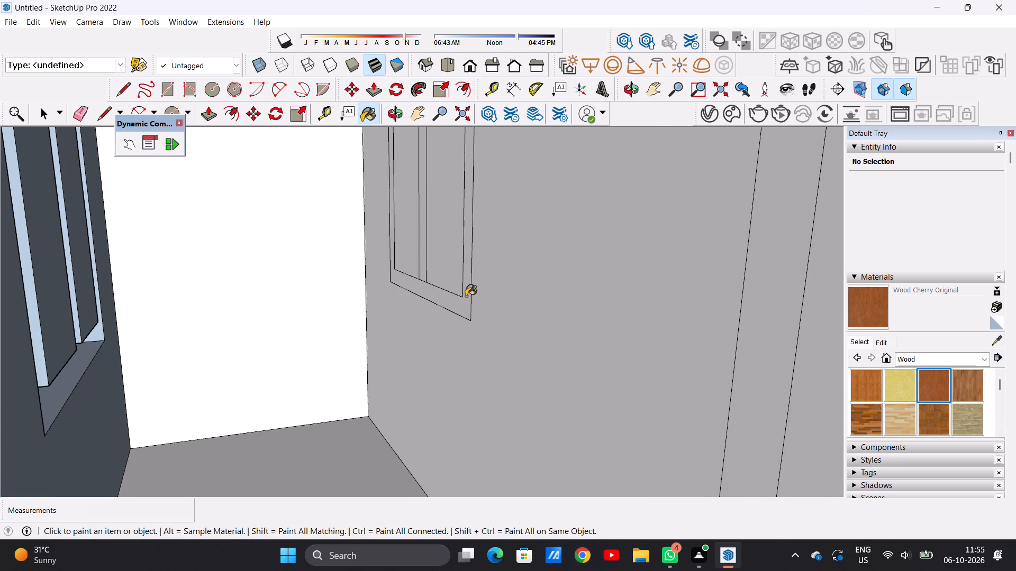
{"action": "left_click", "coordinate": [466, 296]}
{"action": "left_click", "coordinate": [423, 262]}
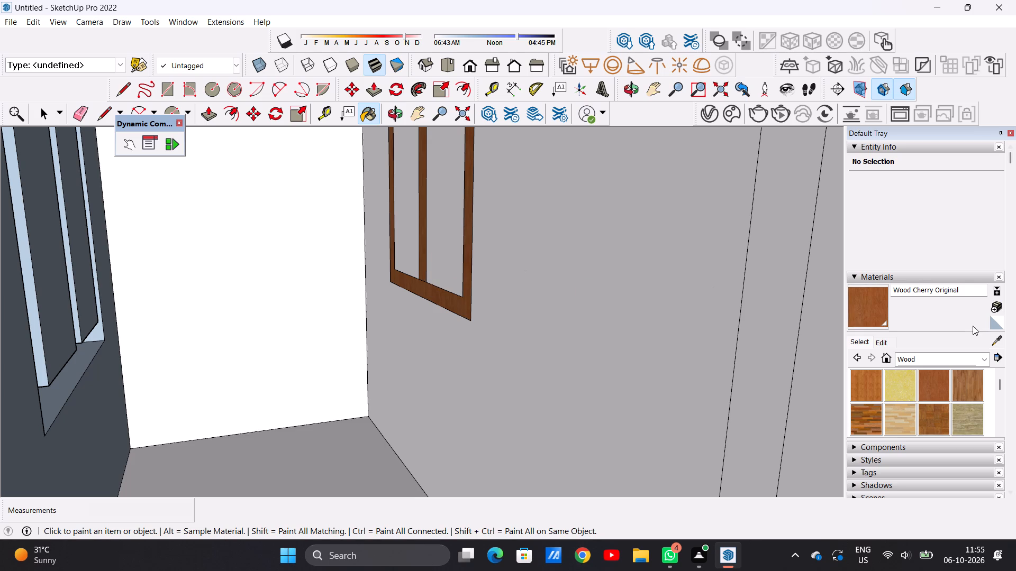
Paint both panes of the same balcony window with Blinds Cloth Horizontal from the Window Coverings materials.
{"action": "left_click", "coordinate": [984, 357]}
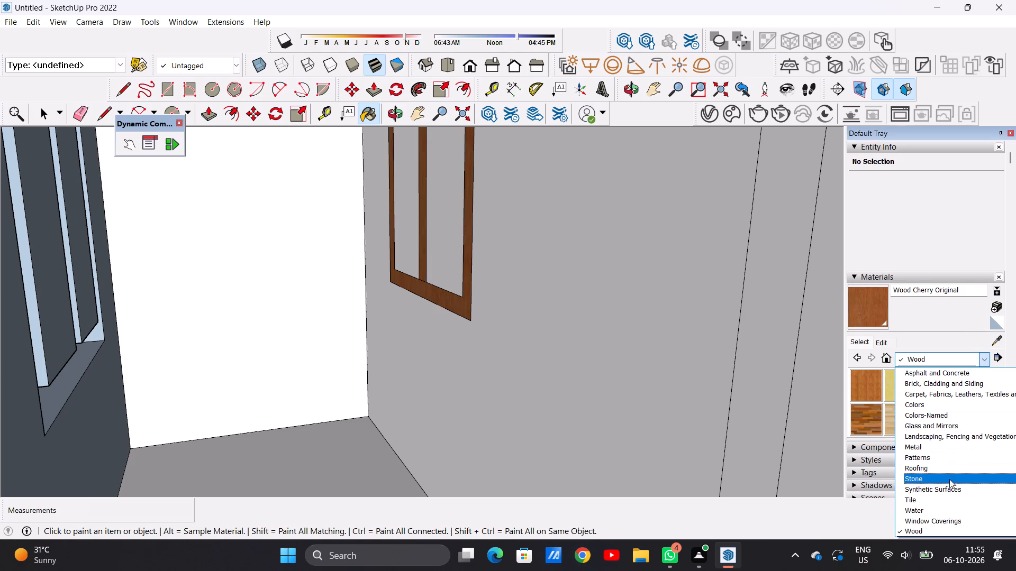
{"action": "left_click", "coordinate": [938, 517]}
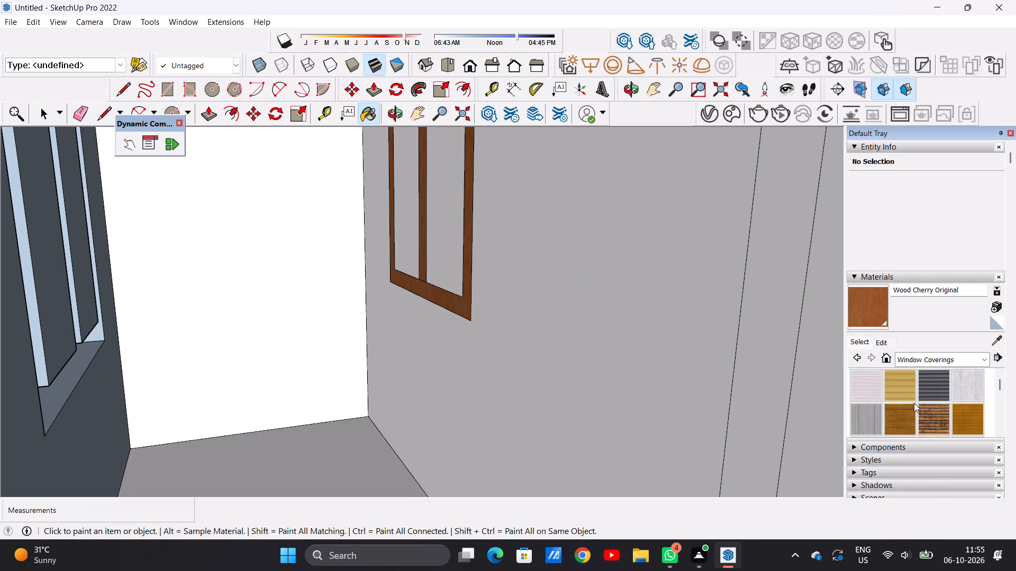
{"action": "left_click", "coordinate": [907, 389]}
{"action": "scroll", "coordinate": [403, 202], "scroll_direction": "up", "scroll_amount": 5}
{"action": "left_click", "coordinate": [403, 201]}
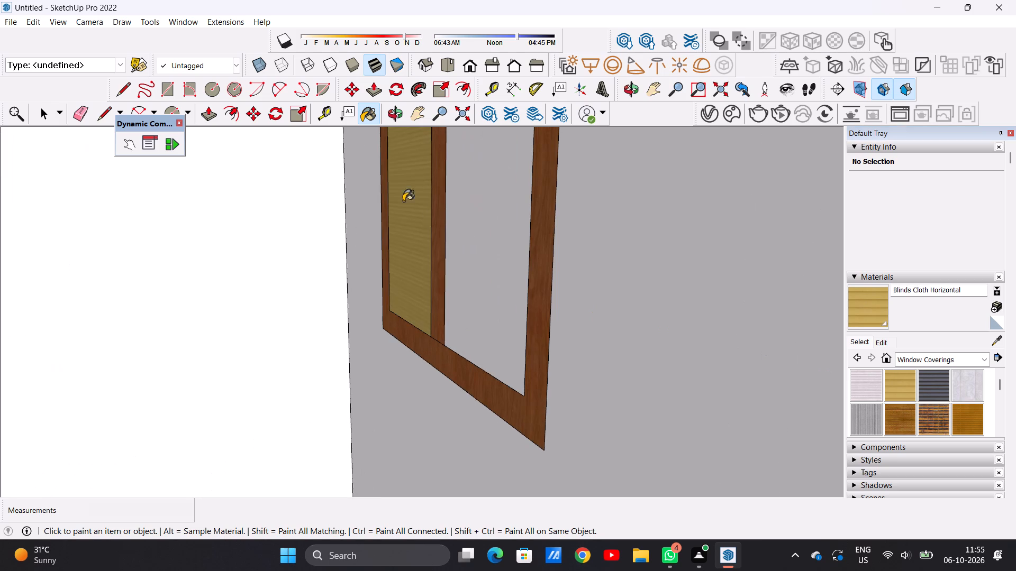
{"action": "left_click", "coordinate": [473, 246]}
Paint the frame and centre mullion of the balcony window nearer the door with Wood Veneer 01 from the Wood materials.
{"action": "scroll", "coordinate": [479, 305], "scroll_direction": "down", "scroll_amount": 20}
{"action": "scroll", "coordinate": [479, 305], "scroll_direction": "down", "scroll_amount": 3}
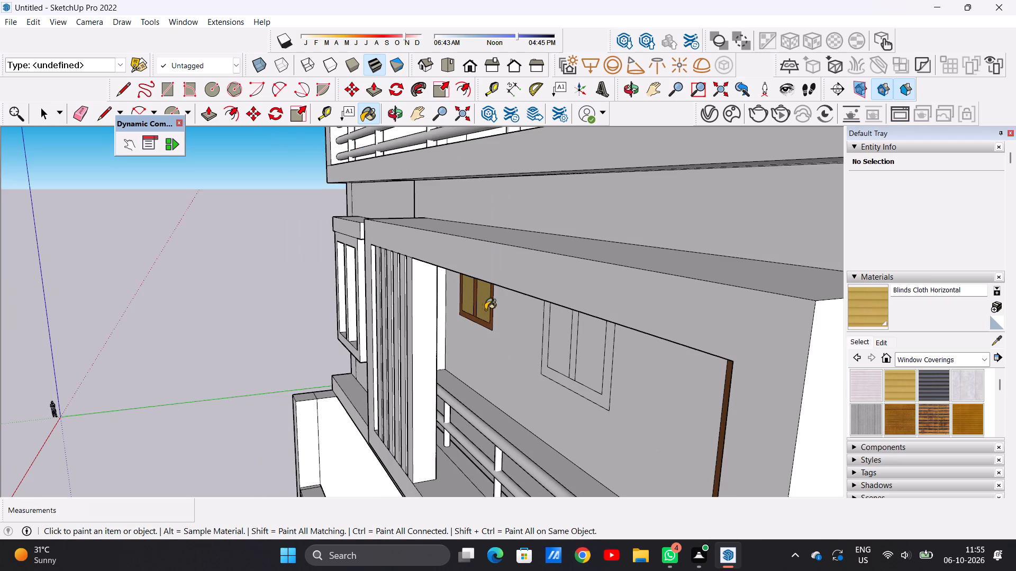
{"action": "middle_click_drag", "start_coordinate": [548, 389], "coordinate": [642, 393]}
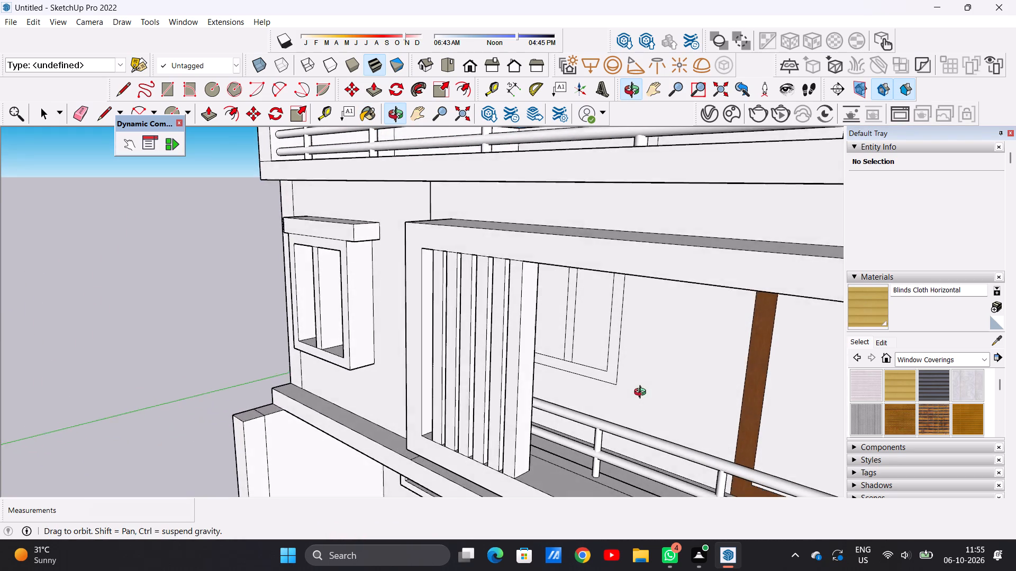
{"action": "middle_click_drag", "start_coordinate": [642, 393], "coordinate": [644, 379]}
{"action": "scroll", "coordinate": [625, 313], "scroll_direction": "up", "scroll_amount": 4}
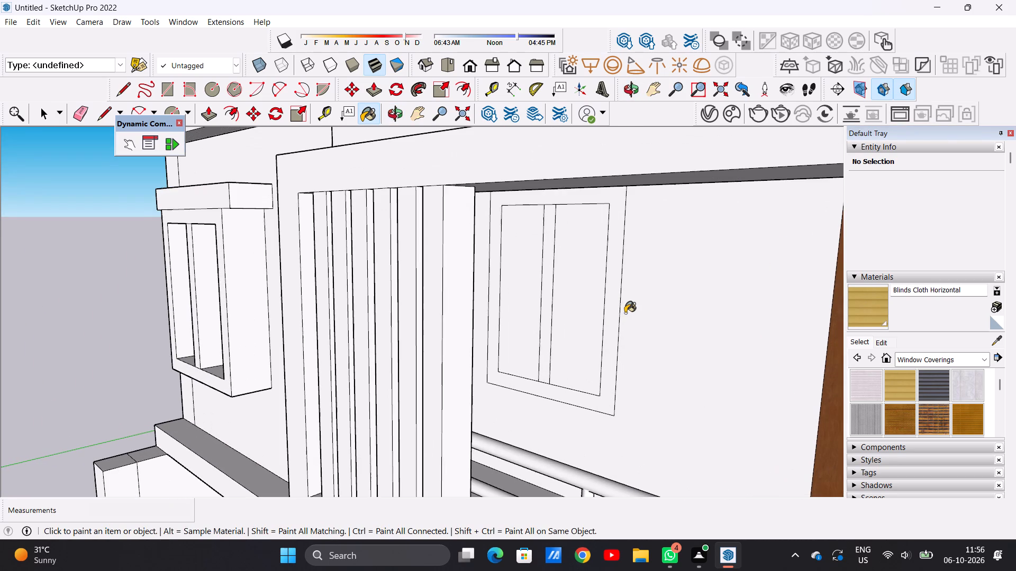
{"action": "key", "text": "space"}
{"action": "scroll", "coordinate": [614, 319], "scroll_direction": "down", "scroll_amount": 3}
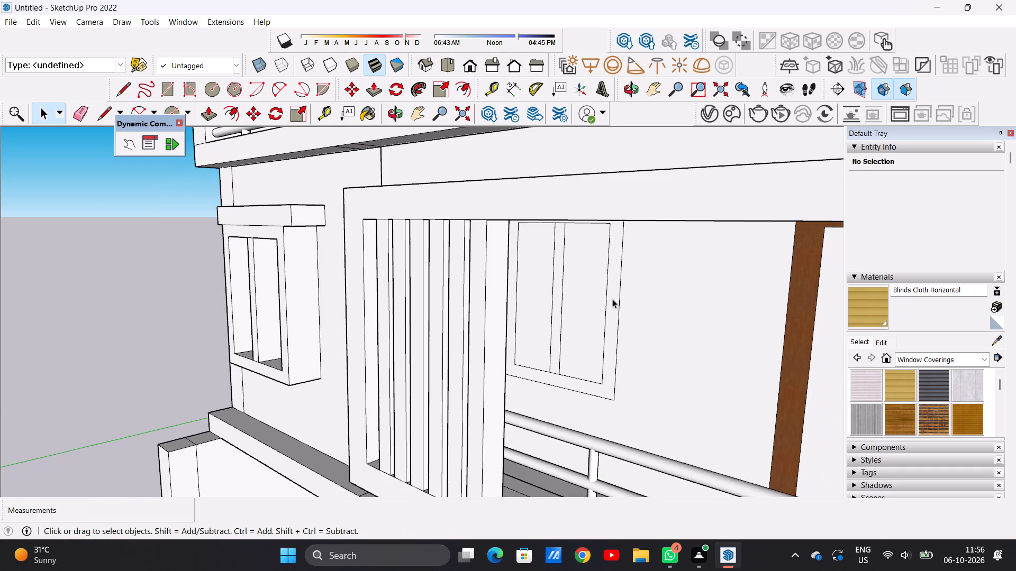
{"action": "scroll", "coordinate": [610, 270], "scroll_direction": "up", "scroll_amount": 4}
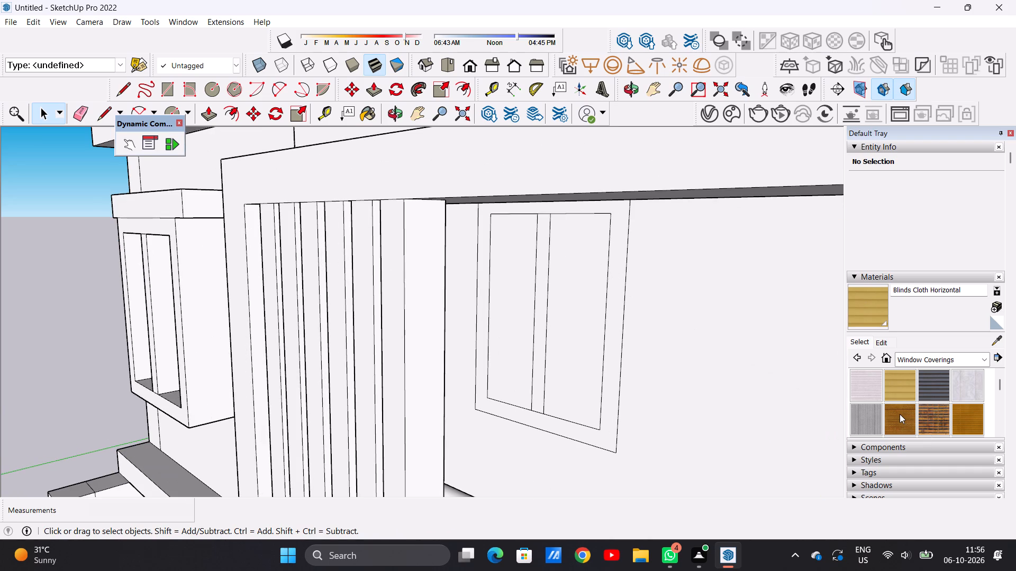
{"action": "scroll", "coordinate": [929, 415], "scroll_direction": "down", "scroll_amount": 1}
{"action": "scroll", "coordinate": [926, 412], "scroll_direction": "up", "scroll_amount": 3}
{"action": "left_click", "coordinate": [982, 375]}
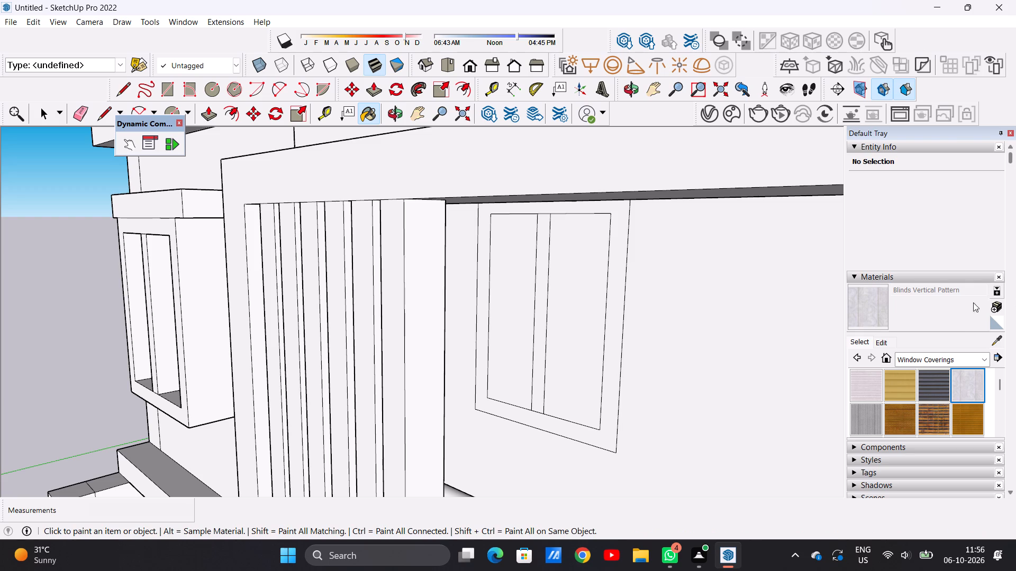
{"action": "left_click", "coordinate": [981, 352]}
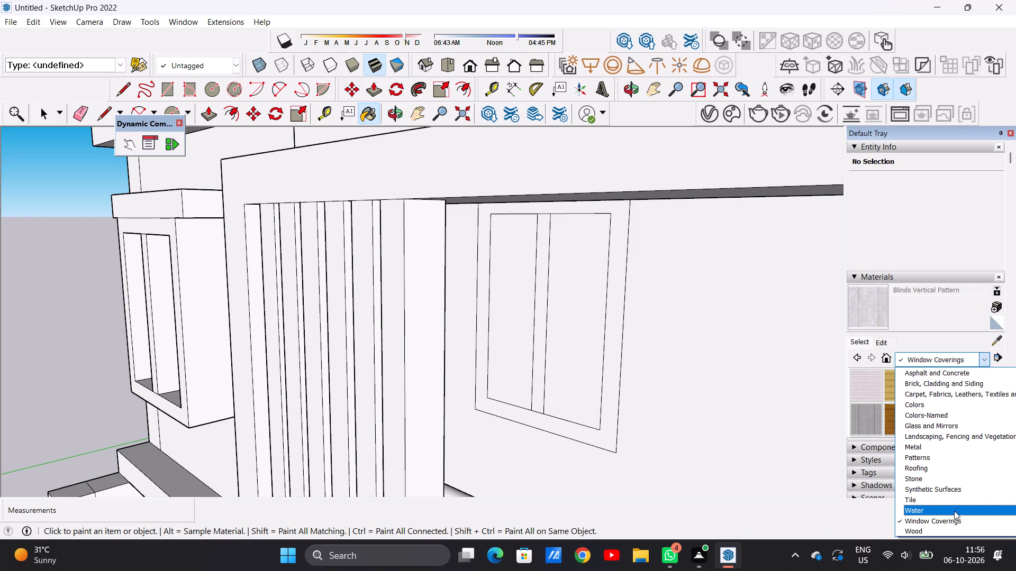
{"action": "left_click", "coordinate": [922, 527]}
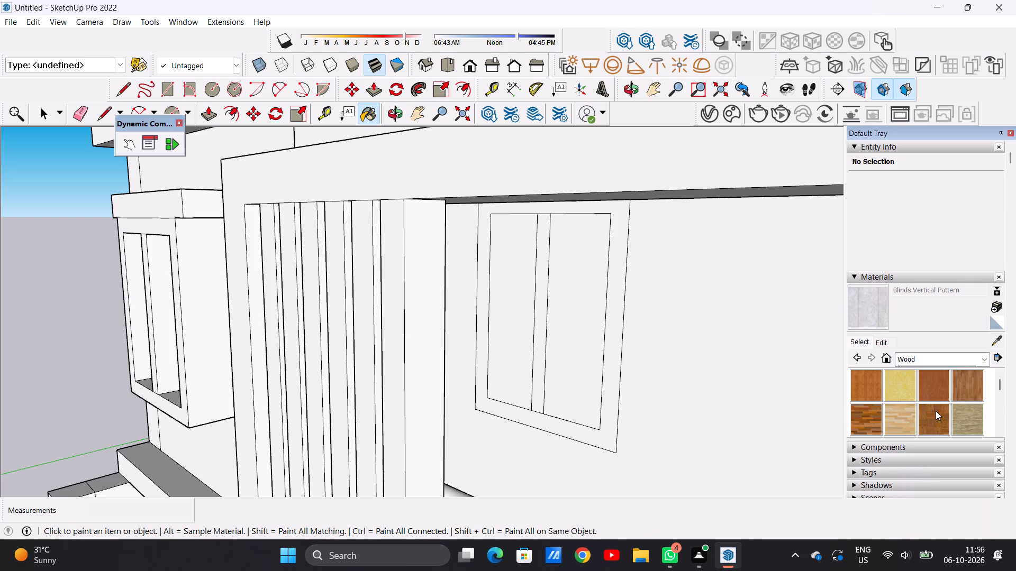
{"action": "scroll", "coordinate": [933, 411], "scroll_direction": "down", "scroll_amount": 3}
{"action": "left_click", "coordinate": [937, 320]}
{"action": "scroll", "coordinate": [638, 317], "scroll_direction": "up", "scroll_amount": 2}
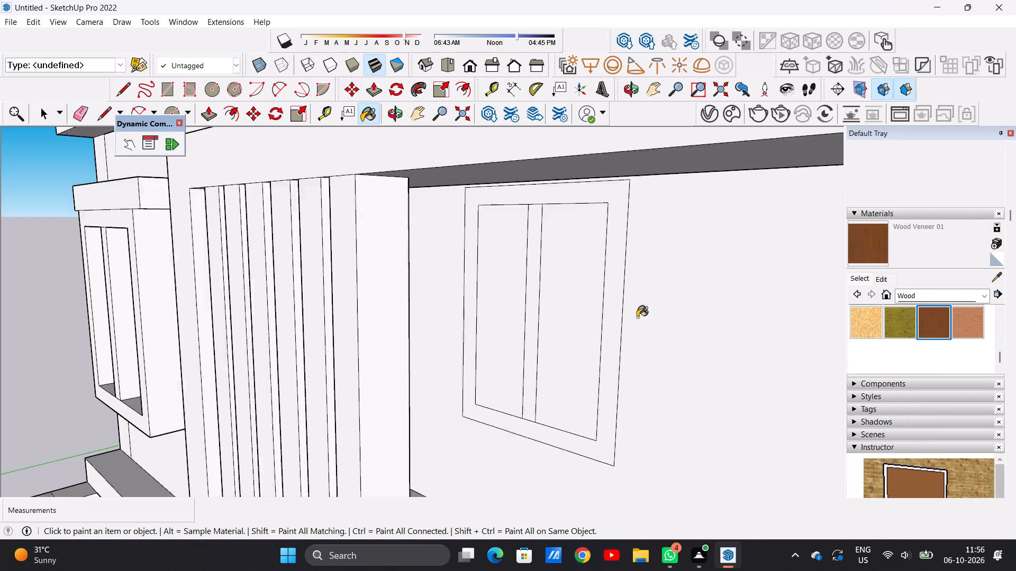
{"action": "scroll", "coordinate": [637, 317], "scroll_direction": "up", "scroll_amount": 3}
{"action": "left_click", "coordinate": [607, 327]}
{"action": "left_click", "coordinate": [488, 336]}
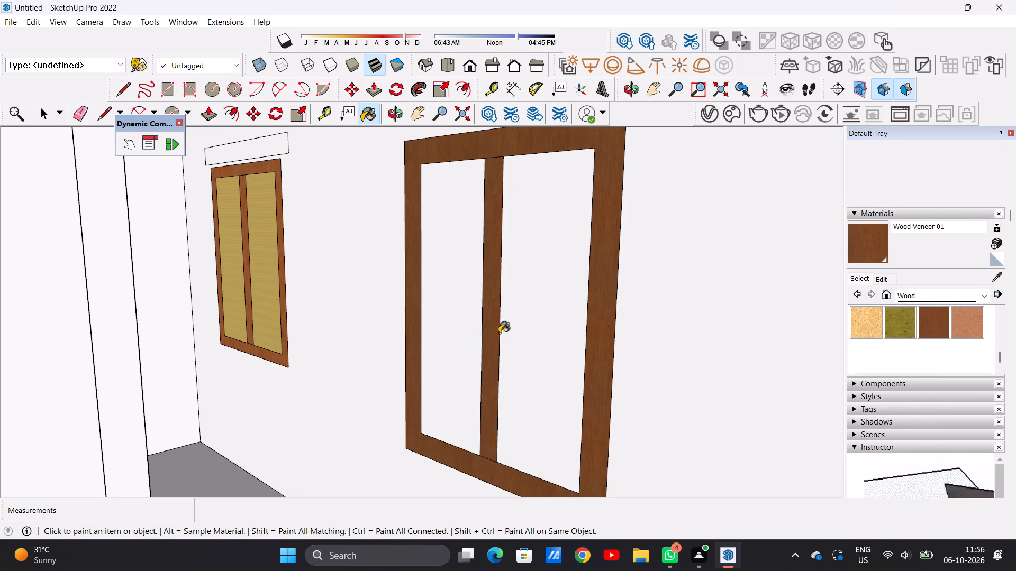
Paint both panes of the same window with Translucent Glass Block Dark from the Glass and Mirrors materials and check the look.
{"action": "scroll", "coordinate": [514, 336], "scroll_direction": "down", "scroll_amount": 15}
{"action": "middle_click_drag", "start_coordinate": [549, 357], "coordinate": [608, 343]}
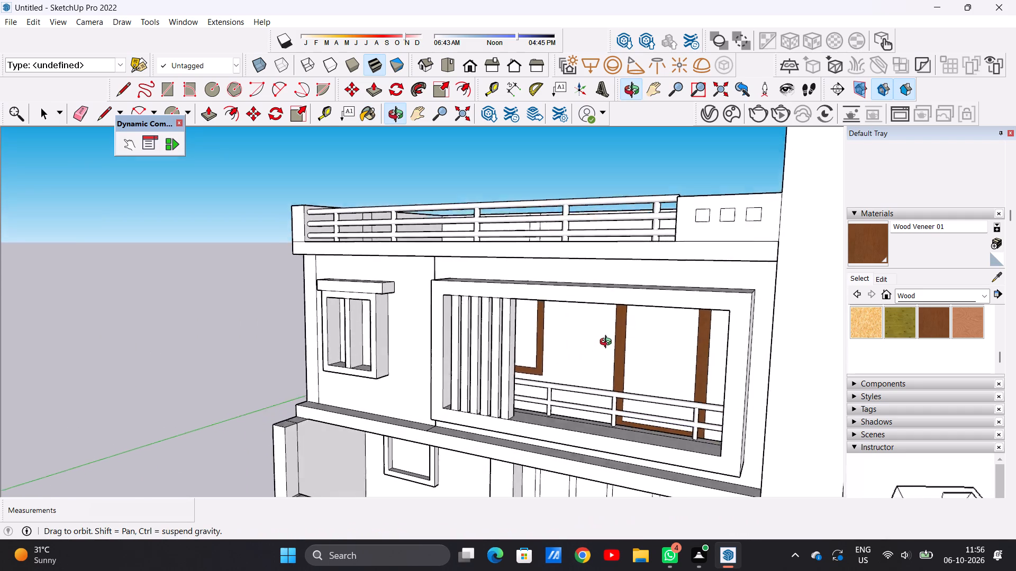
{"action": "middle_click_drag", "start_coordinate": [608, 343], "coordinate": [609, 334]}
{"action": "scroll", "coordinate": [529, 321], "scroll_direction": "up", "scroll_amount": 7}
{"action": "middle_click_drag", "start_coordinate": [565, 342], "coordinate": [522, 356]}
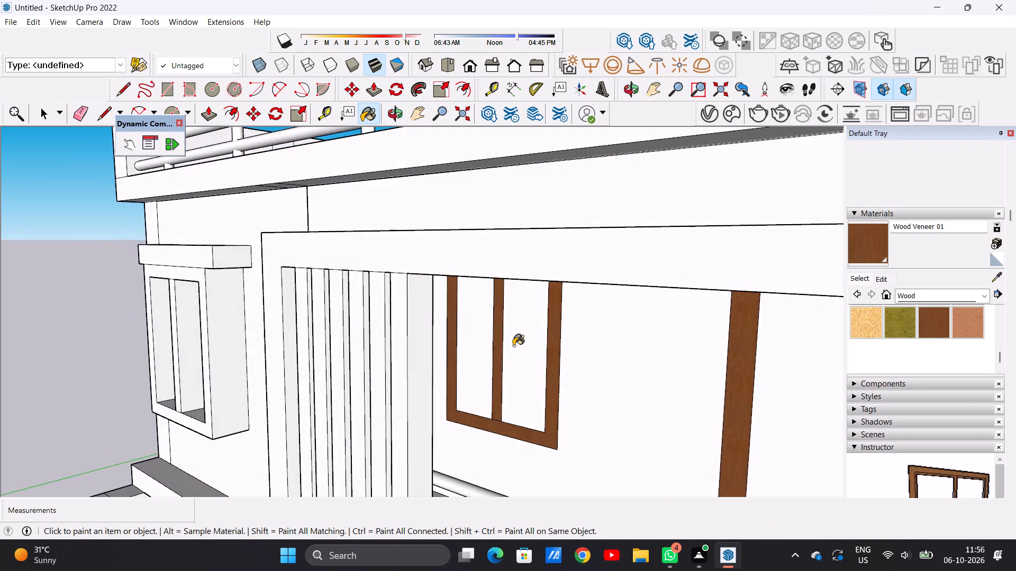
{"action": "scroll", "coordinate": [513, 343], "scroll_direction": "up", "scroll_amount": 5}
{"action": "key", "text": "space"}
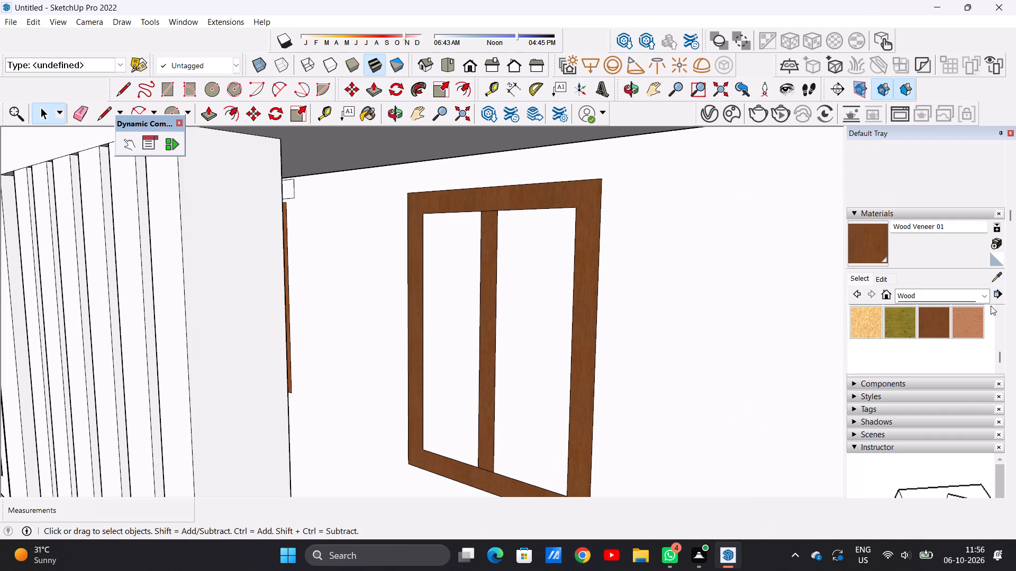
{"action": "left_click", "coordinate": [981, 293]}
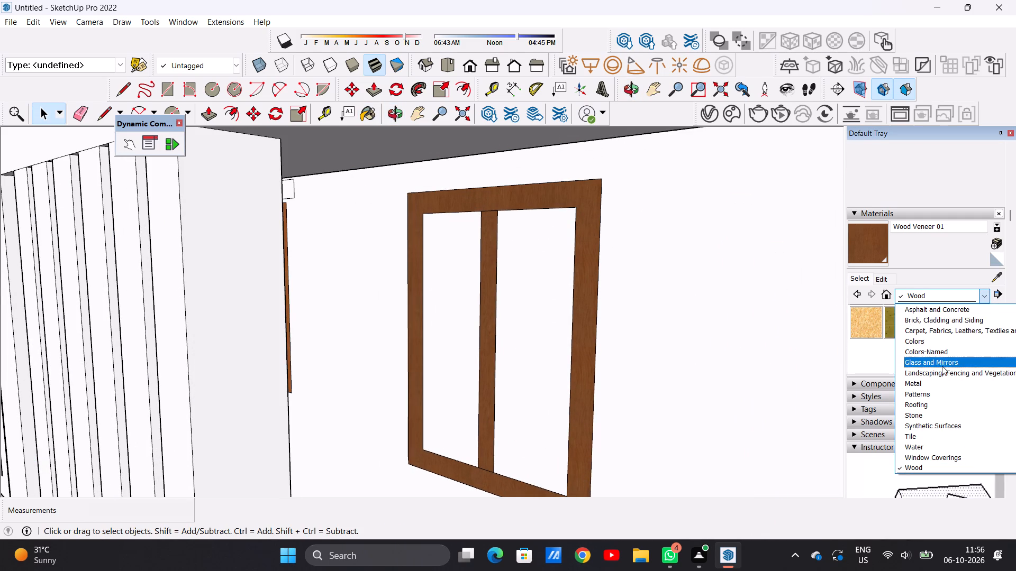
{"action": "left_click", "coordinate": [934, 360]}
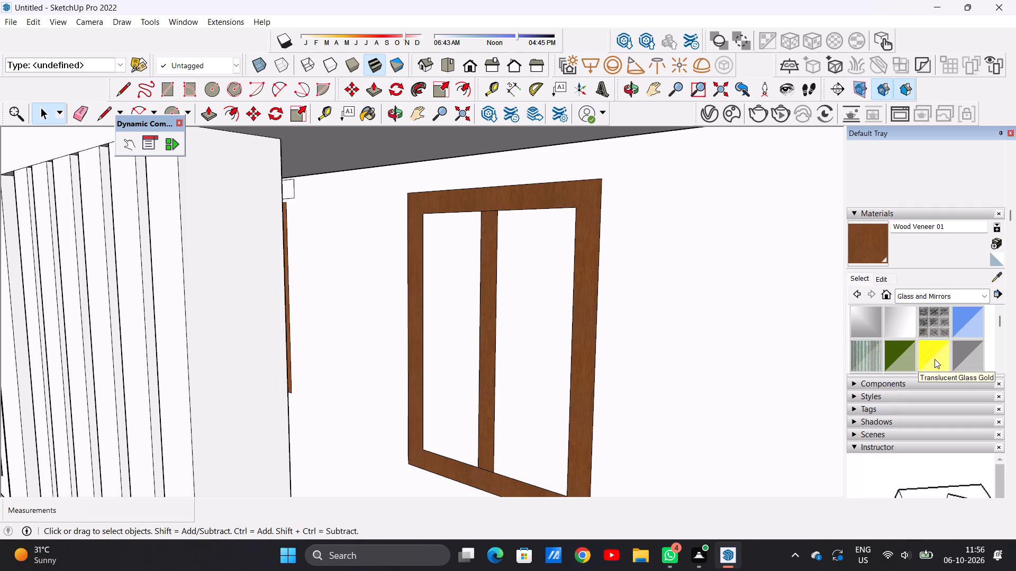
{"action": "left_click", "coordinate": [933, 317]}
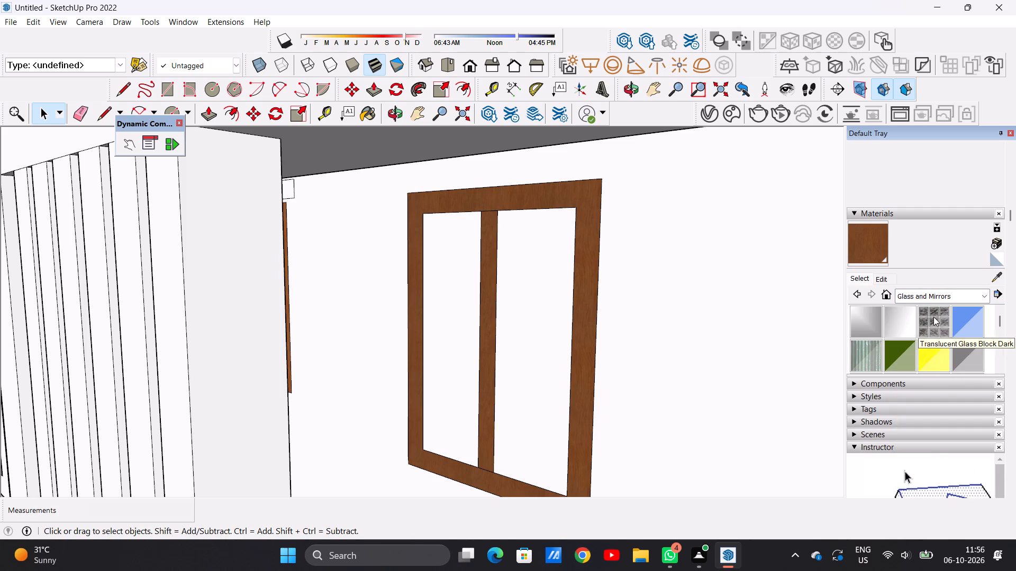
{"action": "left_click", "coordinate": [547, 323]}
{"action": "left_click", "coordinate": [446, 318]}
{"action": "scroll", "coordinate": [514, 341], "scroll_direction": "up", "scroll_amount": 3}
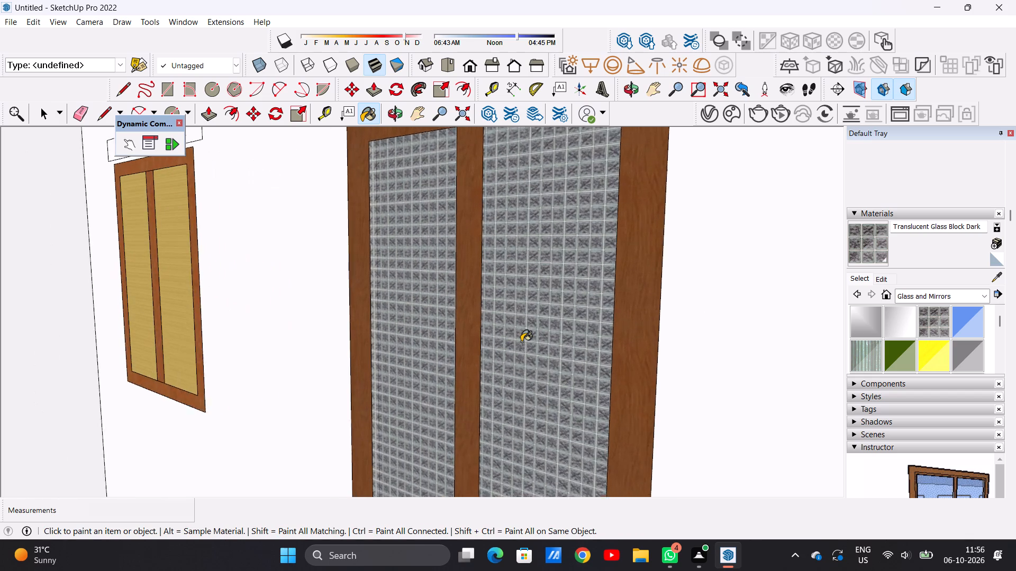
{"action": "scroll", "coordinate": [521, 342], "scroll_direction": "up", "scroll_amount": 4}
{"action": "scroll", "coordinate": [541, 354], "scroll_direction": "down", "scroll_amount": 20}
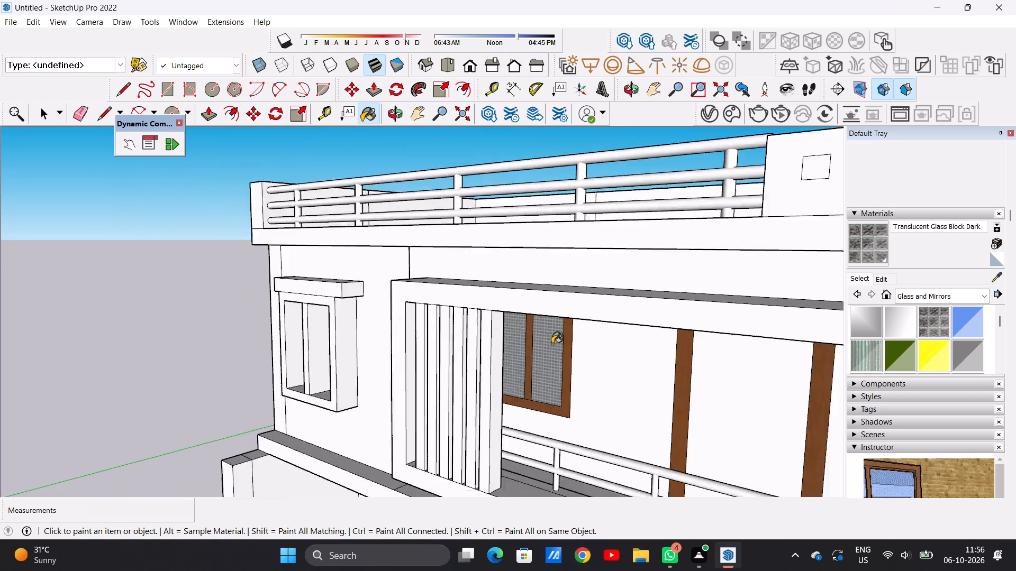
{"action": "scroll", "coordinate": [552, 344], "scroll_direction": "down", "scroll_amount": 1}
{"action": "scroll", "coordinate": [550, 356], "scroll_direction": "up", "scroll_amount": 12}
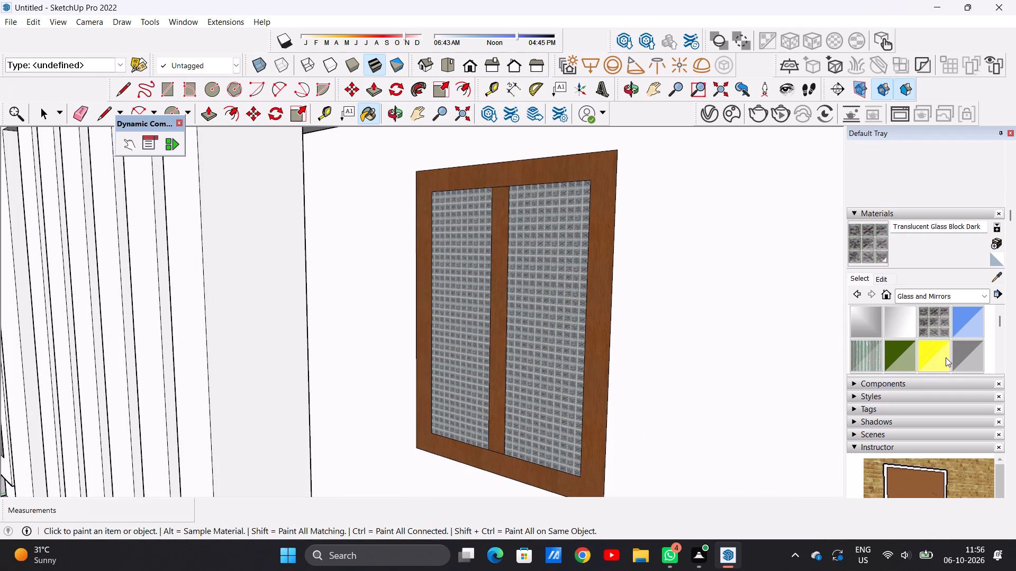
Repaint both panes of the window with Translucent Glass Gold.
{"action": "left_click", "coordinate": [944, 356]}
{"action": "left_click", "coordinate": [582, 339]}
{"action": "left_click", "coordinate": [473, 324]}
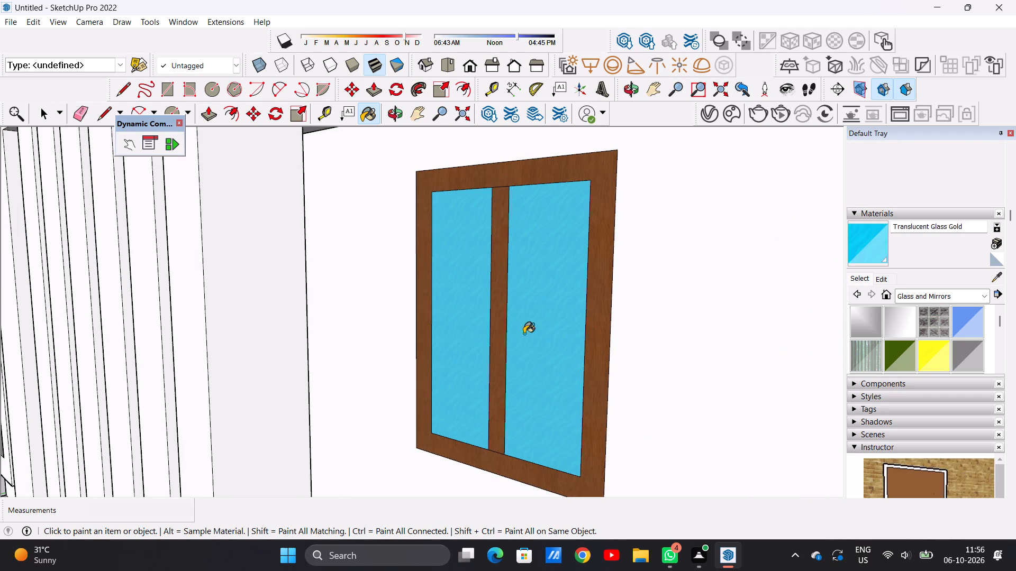
Repaint both panes of the window beside the balcony door with Translucent Glass Safety.
{"action": "scroll", "coordinate": [966, 338], "scroll_direction": "down", "scroll_amount": 1}
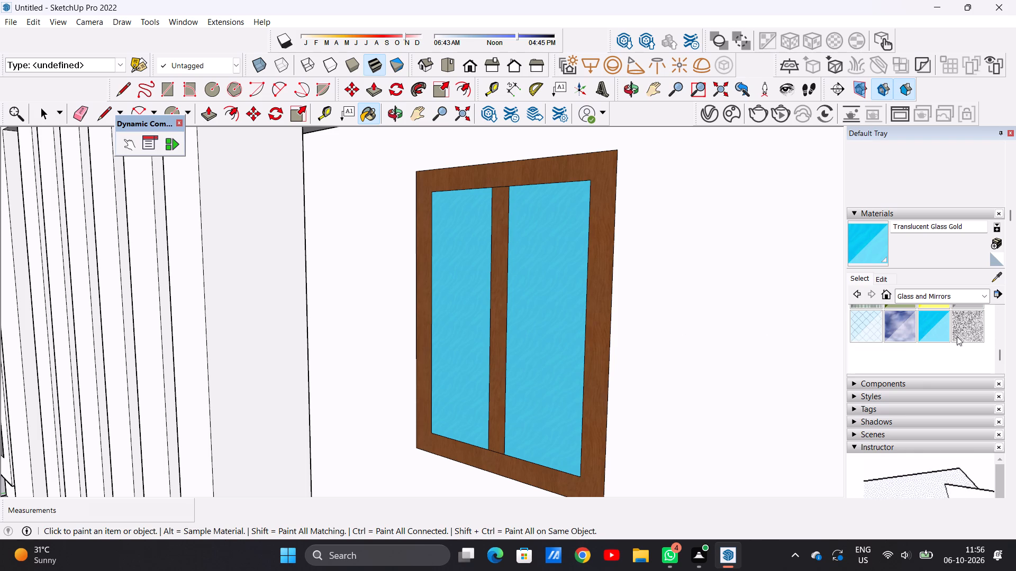
{"action": "left_click", "coordinate": [867, 330]}
{"action": "left_click", "coordinate": [578, 319]}
{"action": "left_click", "coordinate": [476, 305]}
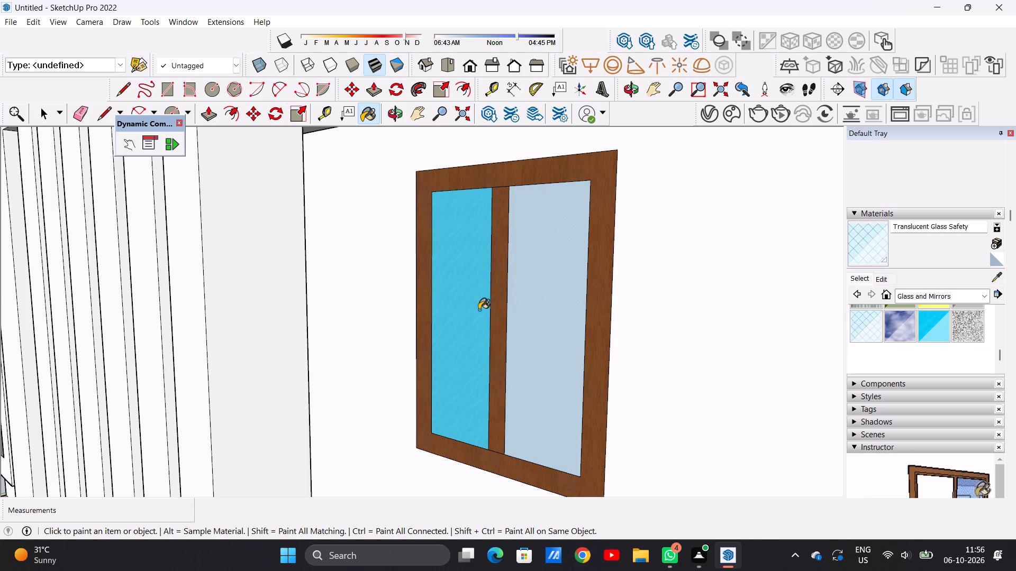
Paint the balcony door panel inside its frame with Wood Bamboo from the Wood materials.
{"action": "scroll", "coordinate": [543, 339], "scroll_direction": "down", "scroll_amount": 13}
{"action": "middle_click_drag", "start_coordinate": [534, 353], "coordinate": [614, 328]}
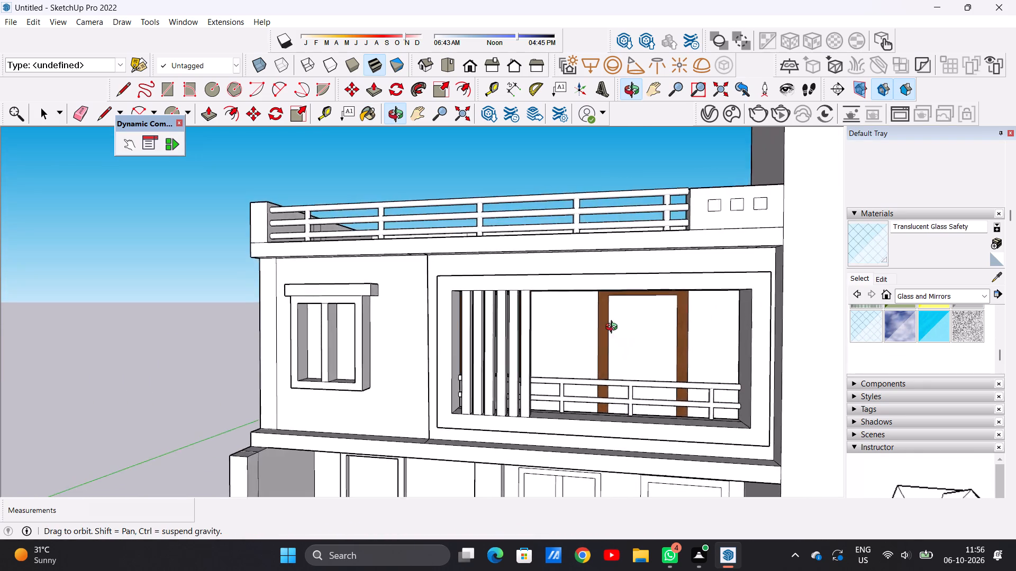
{"action": "middle_click_drag", "start_coordinate": [614, 328], "coordinate": [697, 317]}
{"action": "scroll", "coordinate": [619, 348], "scroll_direction": "down", "scroll_amount": 9}
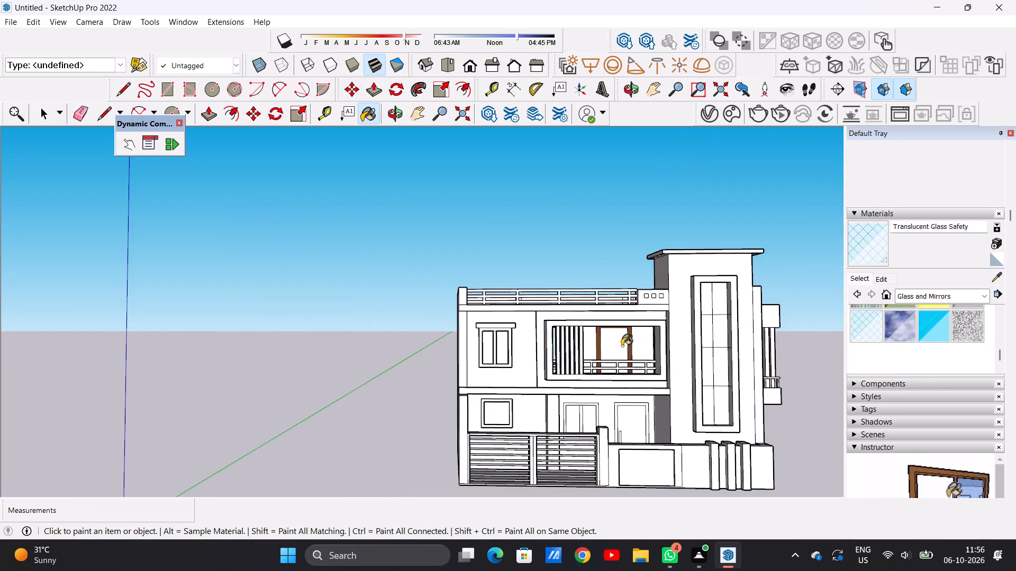
{"action": "scroll", "coordinate": [645, 333], "scroll_direction": "up", "scroll_amount": 13}
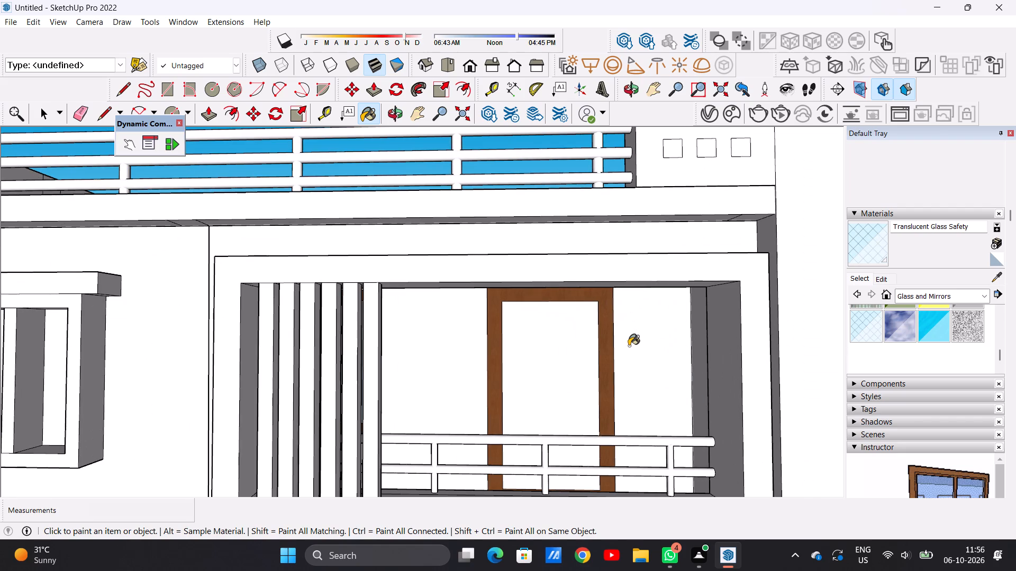
{"action": "key", "text": "space"}
{"action": "left_click", "coordinate": [985, 296]}
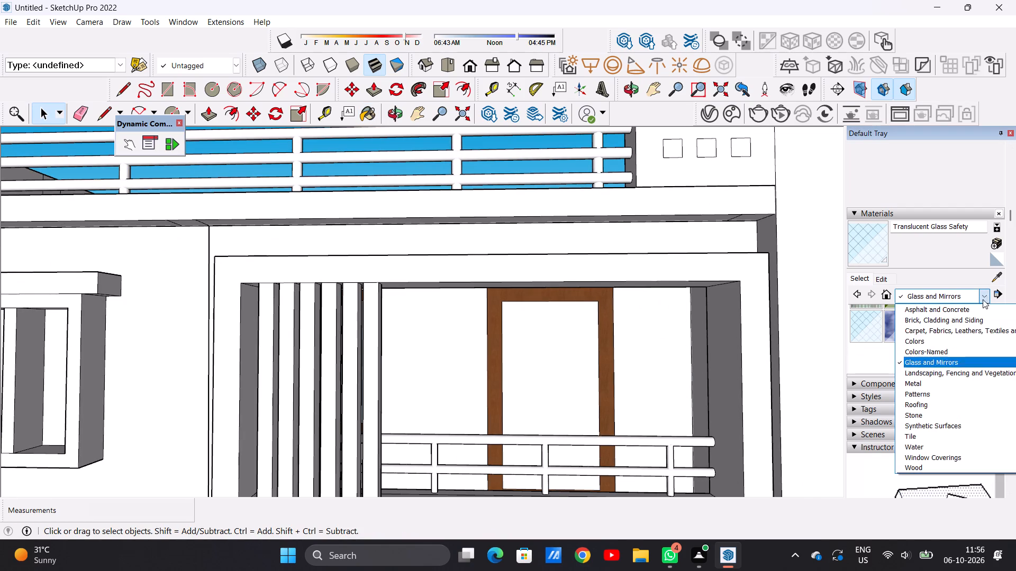
{"action": "left_click", "coordinate": [924, 464]}
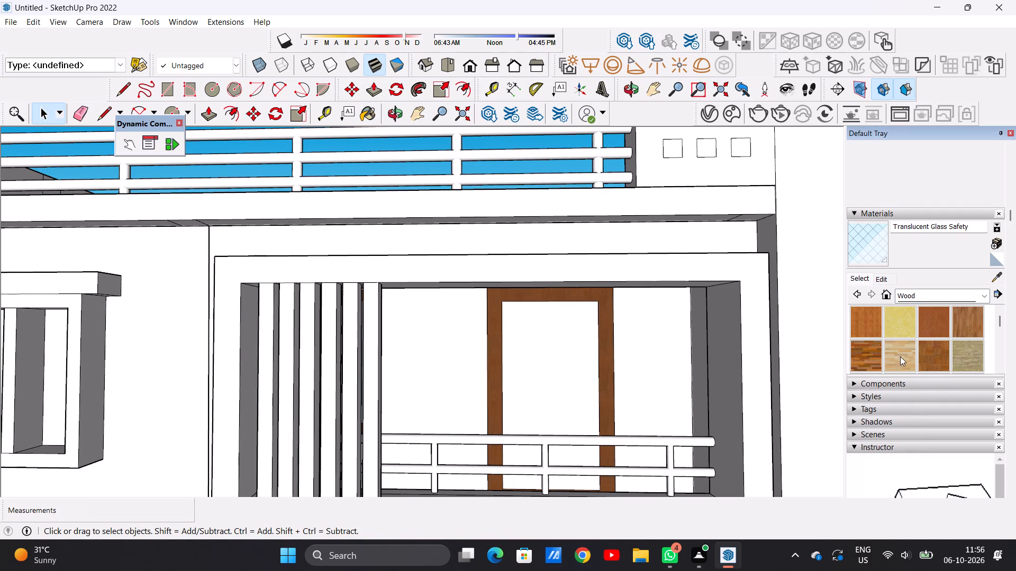
{"action": "left_click", "coordinate": [863, 321]}
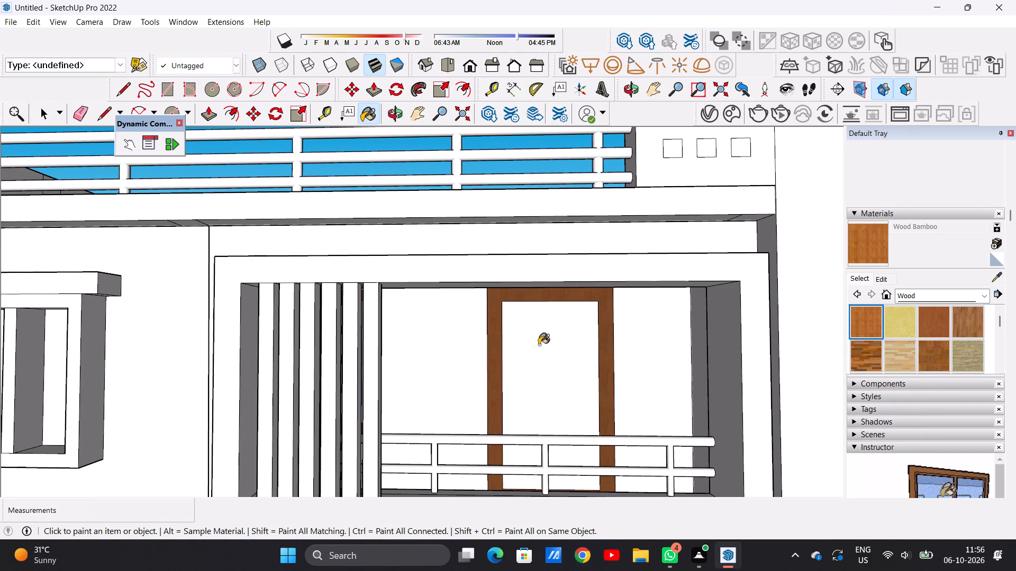
{"action": "left_click", "coordinate": [539, 345]}
Examine the painted balcony door against the whole front façade and the projecting first-floor window beside the balcony.
{"action": "scroll", "coordinate": [558, 381], "scroll_direction": "down", "scroll_amount": 12}
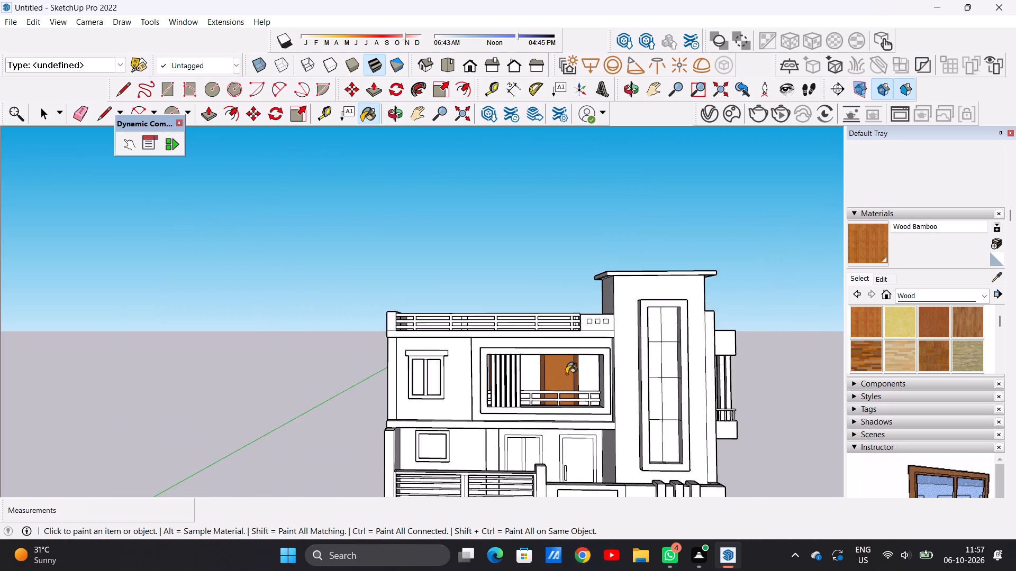
{"action": "scroll", "coordinate": [566, 374], "scroll_direction": "down", "scroll_amount": 5}
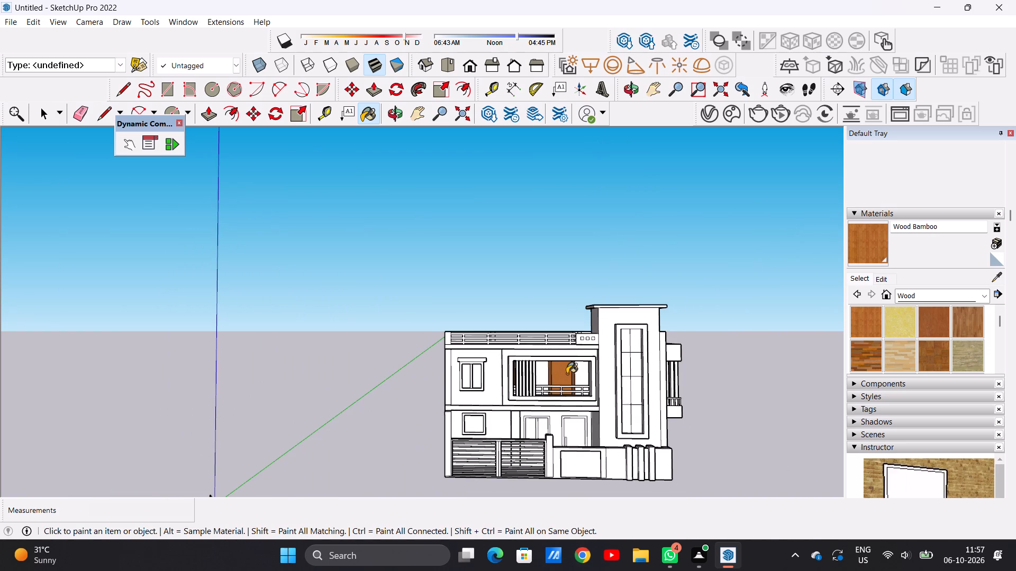
{"action": "key", "text": "space"}
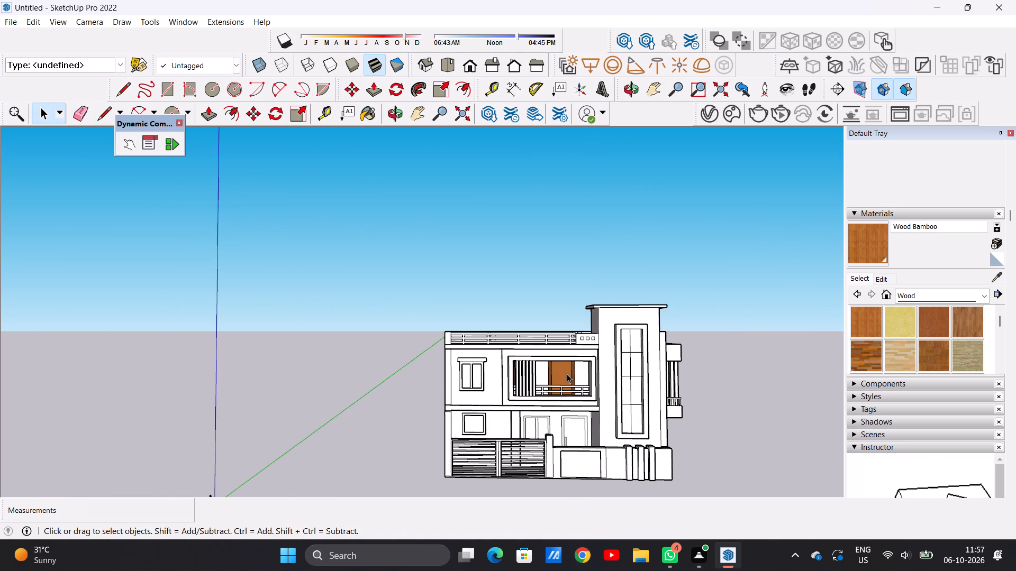
{"action": "scroll", "coordinate": [558, 370], "scroll_direction": "down", "scroll_amount": 1}
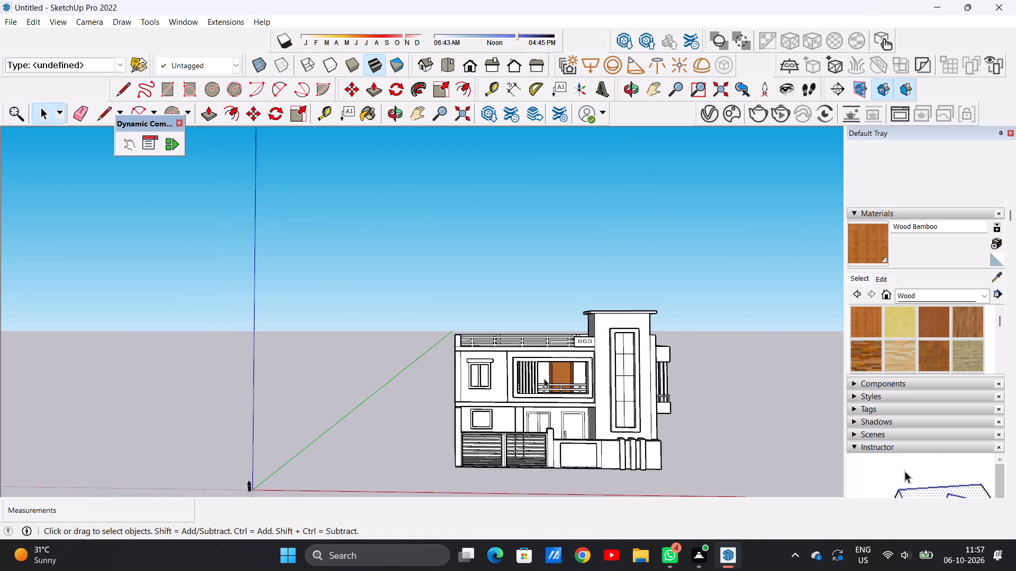
{"action": "scroll", "coordinate": [543, 379], "scroll_direction": "up", "scroll_amount": 5}
{"action": "scroll", "coordinate": [588, 366], "scroll_direction": "down", "scroll_amount": 4}
{"action": "scroll", "coordinate": [479, 364], "scroll_direction": "up", "scroll_amount": 10}
{"action": "middle_click_drag", "start_coordinate": [469, 357], "coordinate": [474, 361]}
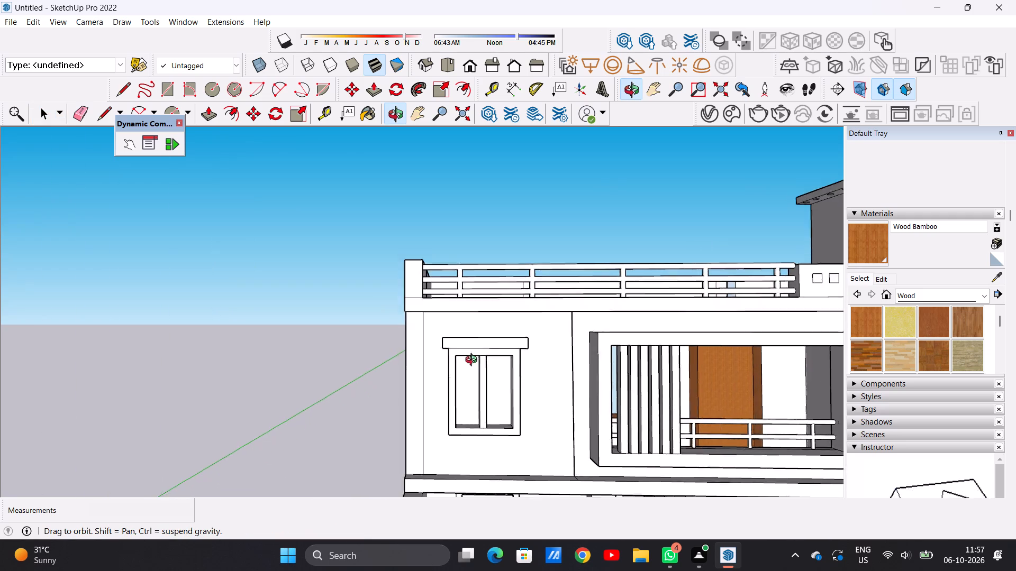
{"action": "middle_click_drag", "start_coordinate": [474, 361], "coordinate": [528, 377]}
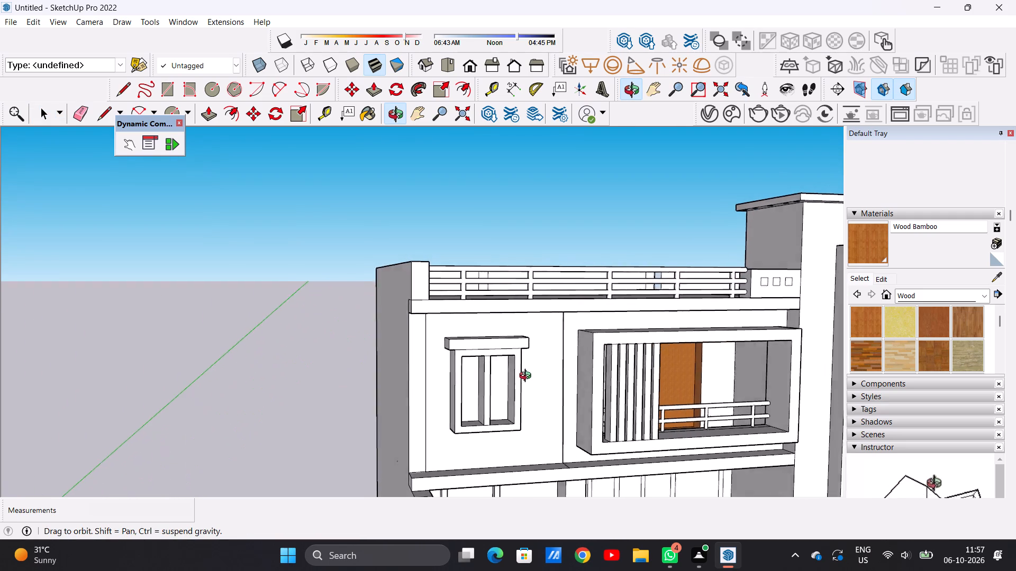
Push/Pull the front face of the sunshade above the small first-floor window outward by about 5'.
{"action": "middle_click_drag", "start_coordinate": [528, 377], "coordinate": [534, 376]}
{"action": "middle_click_drag", "start_coordinate": [442, 381], "coordinate": [506, 395]}
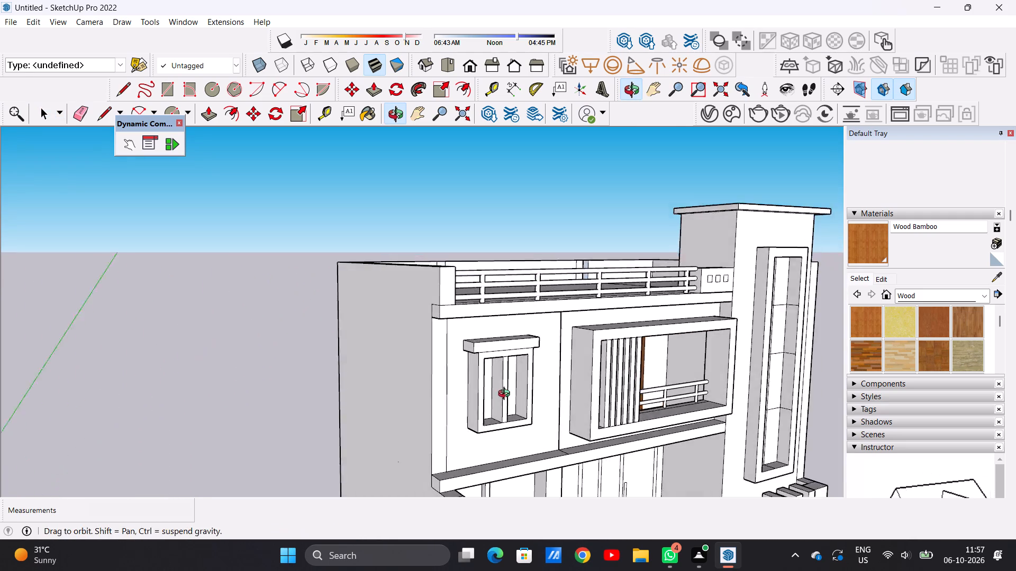
{"action": "middle_click_drag", "start_coordinate": [506, 395], "coordinate": [536, 397]}
{"action": "scroll", "coordinate": [512, 354], "scroll_direction": "up", "scroll_amount": 13}
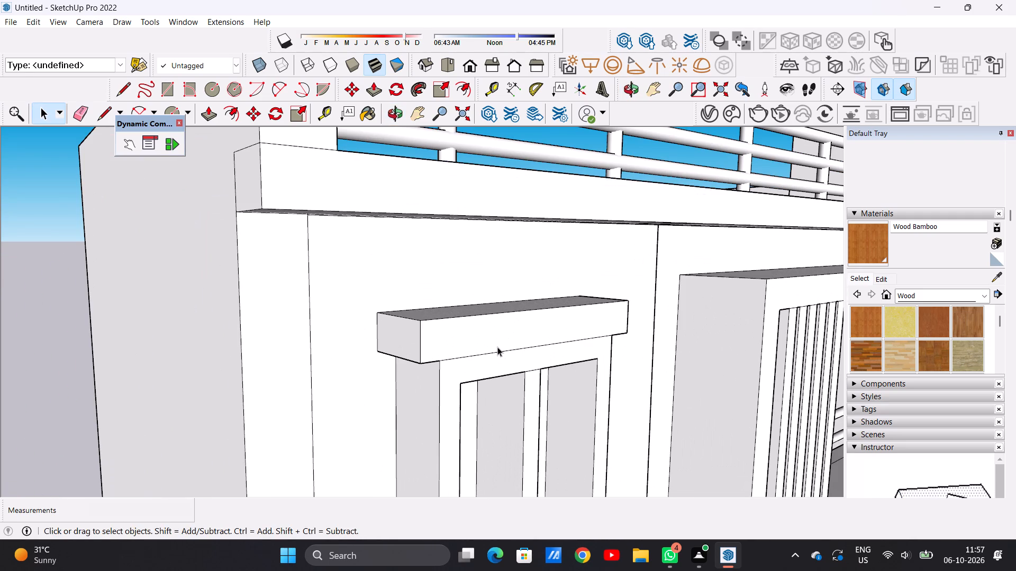
{"action": "key", "text": "p"}
{"action": "left_click", "coordinate": [464, 335]}
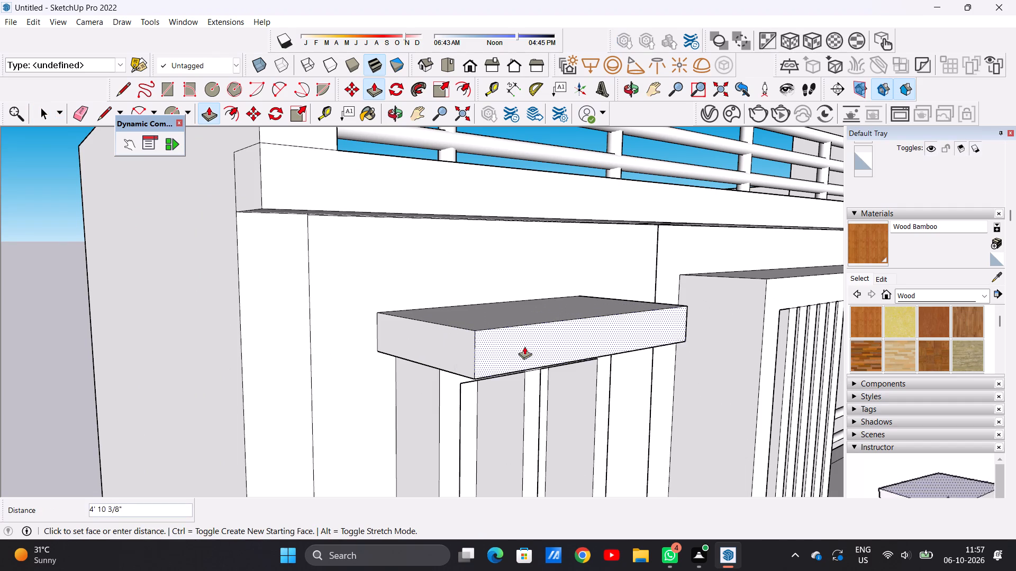
{"action": "left_click", "coordinate": [531, 347]}
{"action": "key", "text": "space"}
Draw a vertical glazing line about 15' 11" long down the middle of the left pane of the window under the sunshade.
{"action": "scroll", "coordinate": [534, 320], "scroll_direction": "down", "scroll_amount": 6}
{"action": "middle_click_drag", "start_coordinate": [569, 339], "coordinate": [548, 328]}
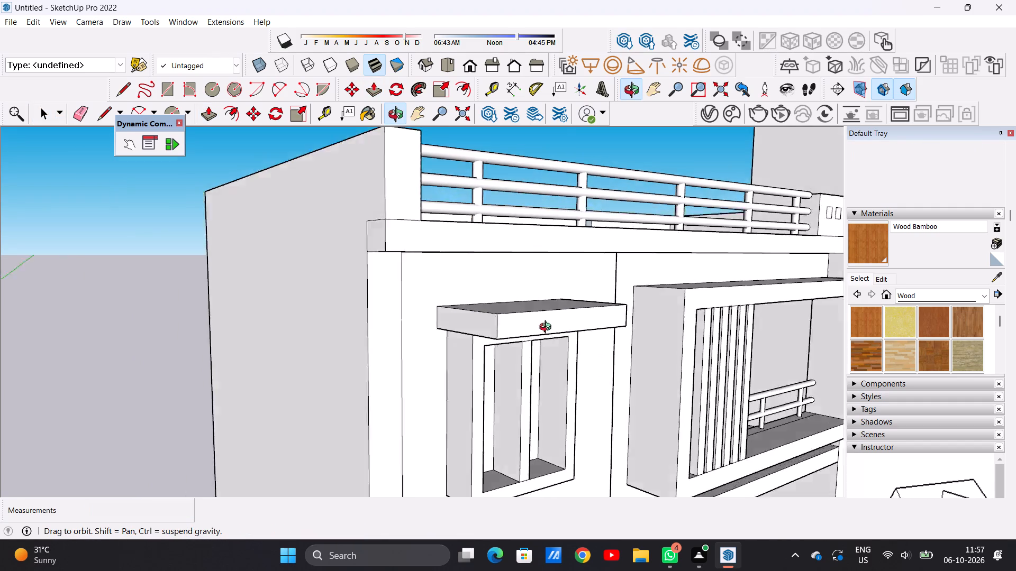
{"action": "middle_click_drag", "start_coordinate": [548, 328], "coordinate": [448, 318]}
{"action": "scroll", "coordinate": [493, 300], "scroll_direction": "down", "scroll_amount": 13}
{"action": "middle_click_drag", "start_coordinate": [507, 306], "coordinate": [393, 318]}
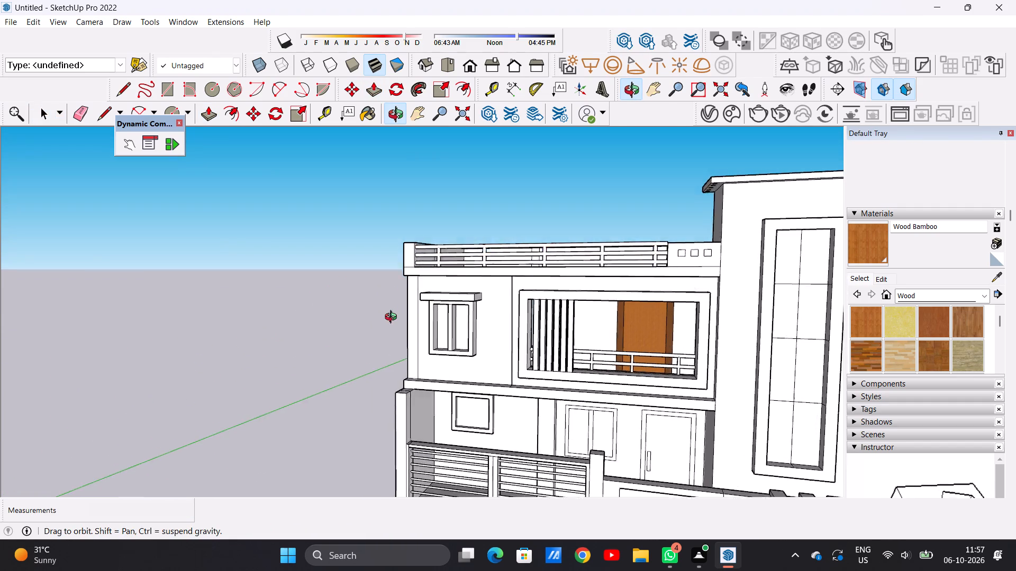
{"action": "middle_click_drag", "start_coordinate": [393, 318], "coordinate": [458, 321]}
{"action": "scroll", "coordinate": [460, 328], "scroll_direction": "up", "scroll_amount": 9}
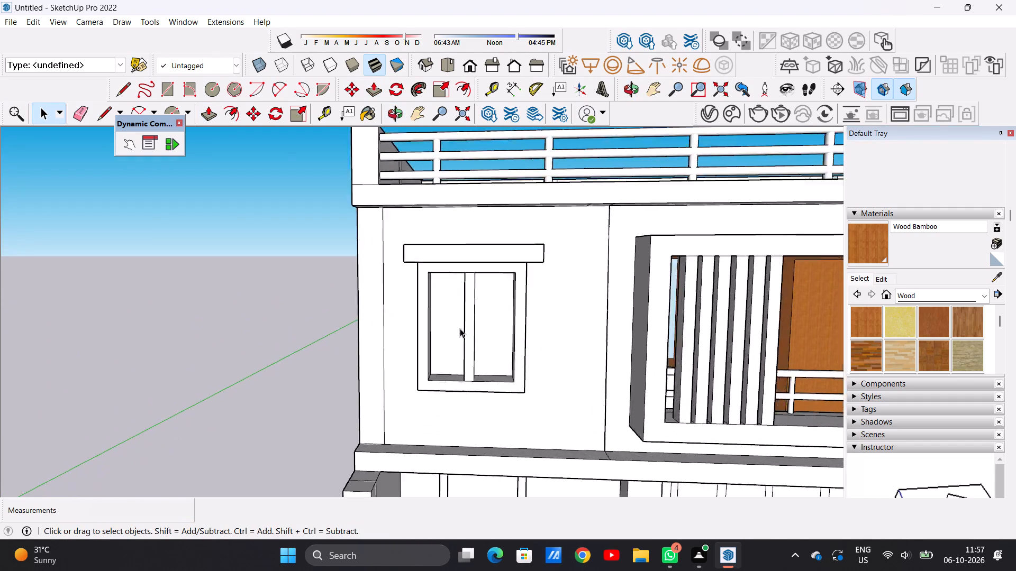
{"action": "scroll", "coordinate": [460, 328], "scroll_direction": "up", "scroll_amount": 3}
{"action": "key", "text": "l"}
{"action": "scroll", "coordinate": [449, 265], "scroll_direction": "up", "scroll_amount": 5}
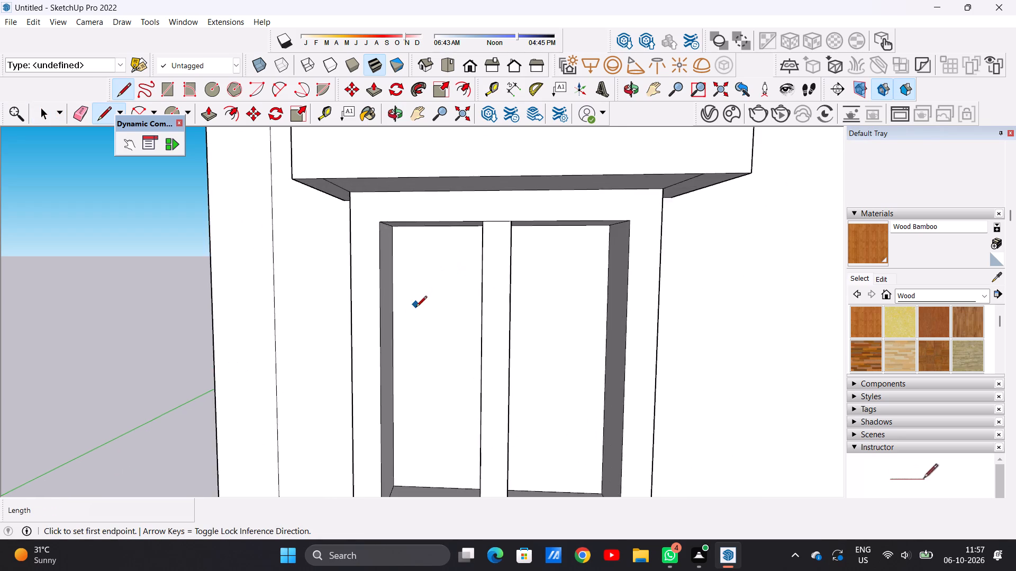
{"action": "middle_click_drag", "start_coordinate": [416, 308], "coordinate": [431, 273]}
{"action": "scroll", "coordinate": [445, 216], "scroll_direction": "up", "scroll_amount": 6}
{"action": "left_click", "coordinate": [445, 207]}
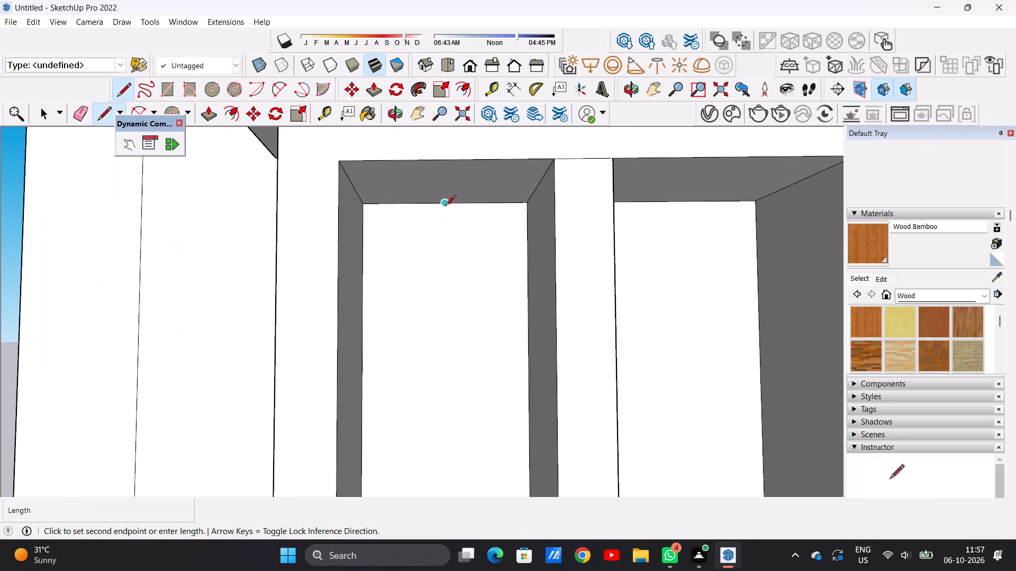
{"action": "scroll", "coordinate": [452, 265], "scroll_direction": "down", "scroll_amount": 10}
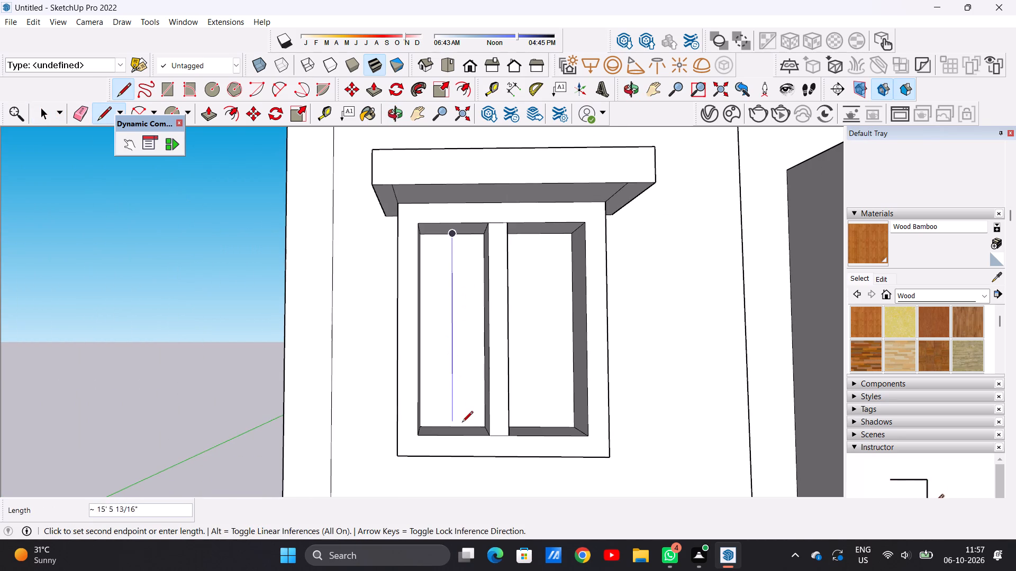
{"action": "scroll", "coordinate": [462, 423], "scroll_direction": "up", "scroll_amount": 10}
{"action": "left_click", "coordinate": [433, 432]}
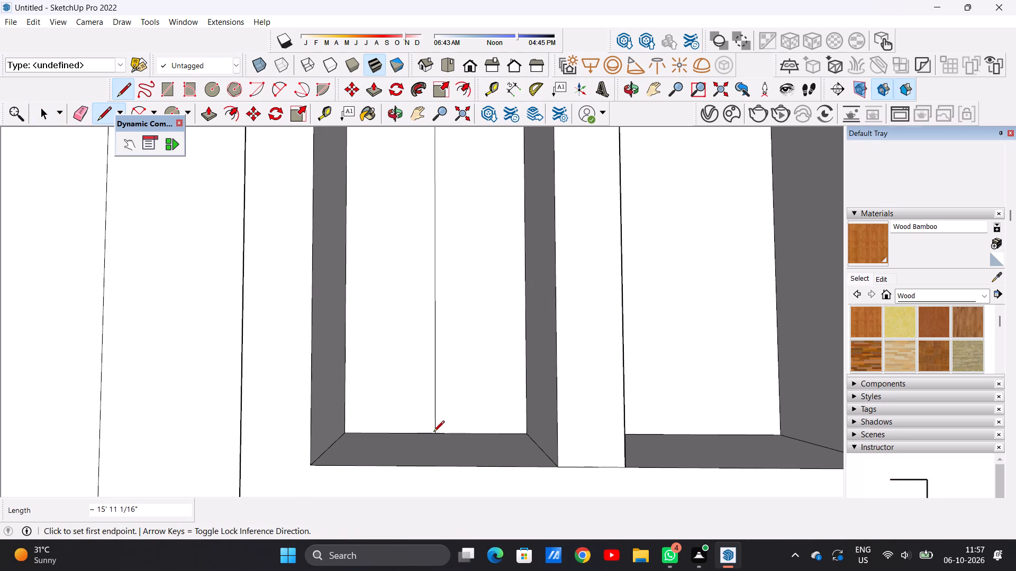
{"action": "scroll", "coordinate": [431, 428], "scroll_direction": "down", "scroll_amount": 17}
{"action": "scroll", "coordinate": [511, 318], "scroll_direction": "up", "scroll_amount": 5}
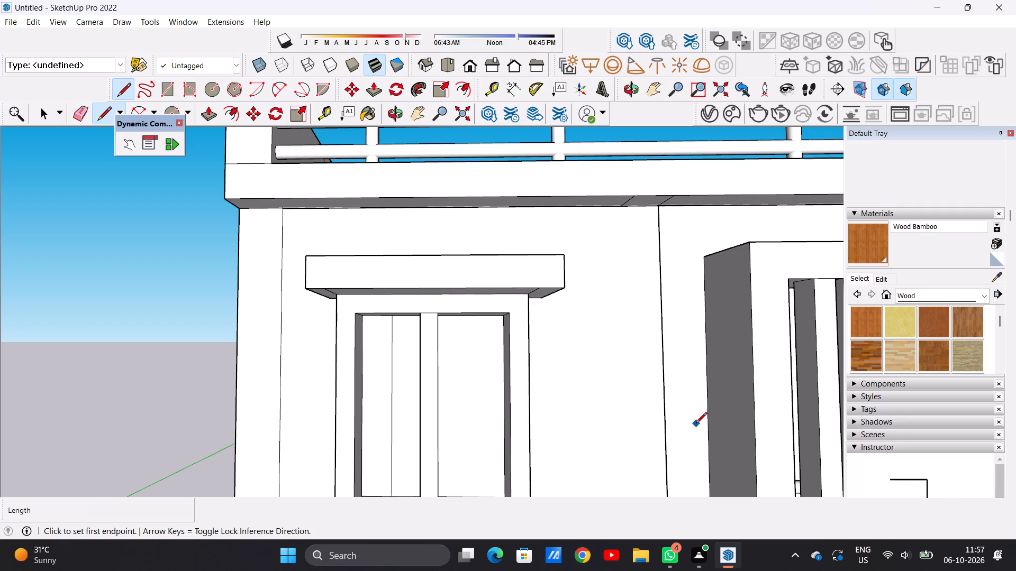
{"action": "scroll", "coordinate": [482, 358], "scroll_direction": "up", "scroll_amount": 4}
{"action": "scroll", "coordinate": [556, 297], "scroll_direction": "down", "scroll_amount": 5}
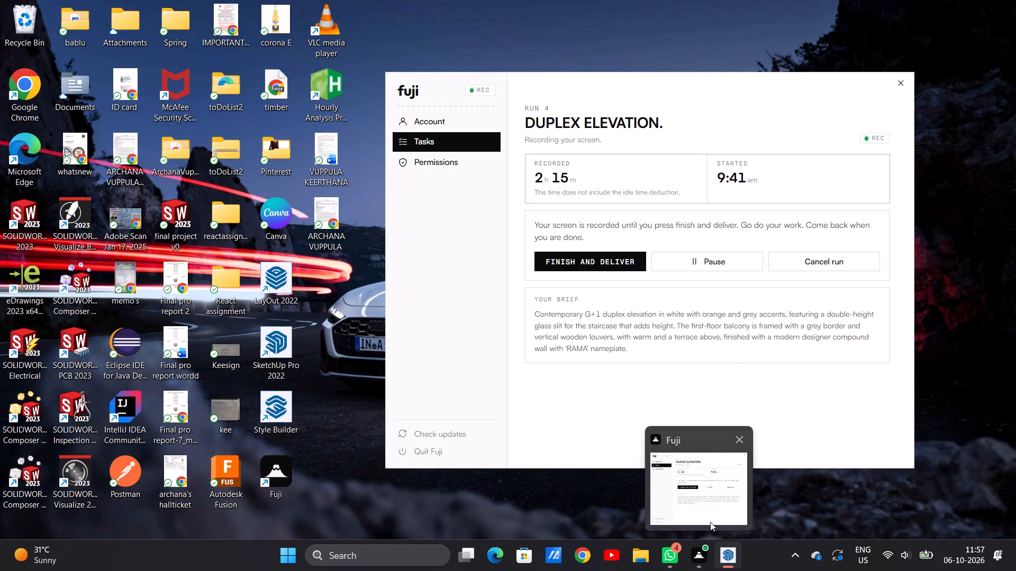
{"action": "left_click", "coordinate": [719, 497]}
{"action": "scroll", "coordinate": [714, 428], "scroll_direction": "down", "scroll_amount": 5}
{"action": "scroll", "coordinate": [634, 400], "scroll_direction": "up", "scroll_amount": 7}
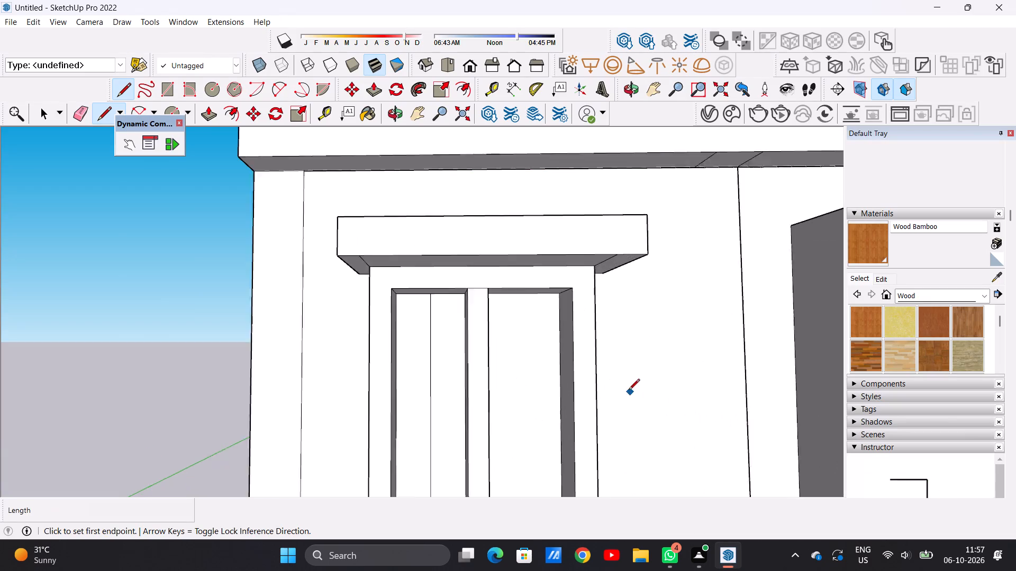
Draw a matching vertical glazing line about 15' 11" long down the middle of the window's right pane.
{"action": "scroll", "coordinate": [629, 391], "scroll_direction": "up", "scroll_amount": 1}
{"action": "middle_click_drag", "start_coordinate": [566, 404], "coordinate": [537, 309]}
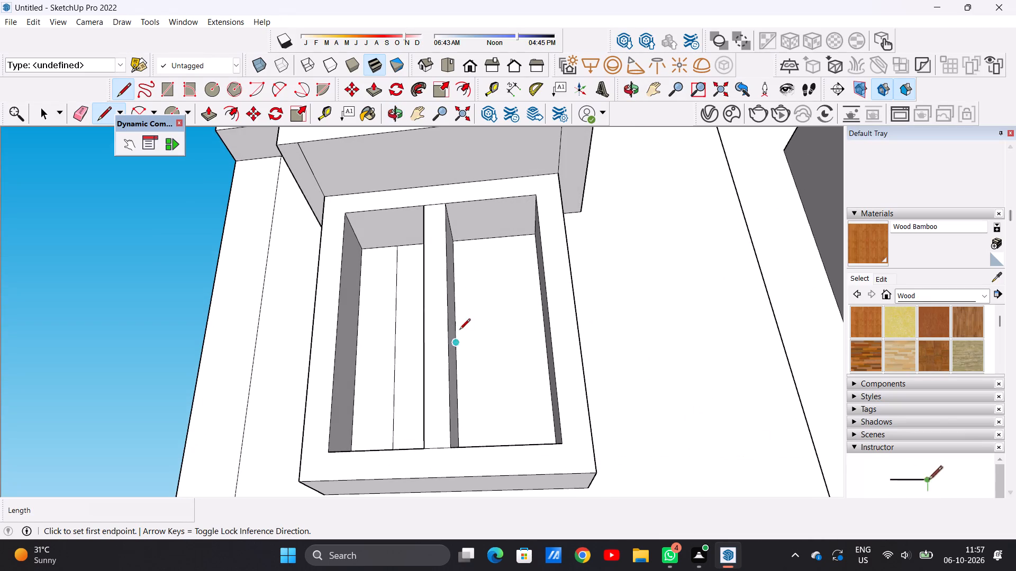
{"action": "scroll", "coordinate": [467, 277], "scroll_direction": "up", "scroll_amount": 5}
{"action": "left_click", "coordinate": [503, 218]}
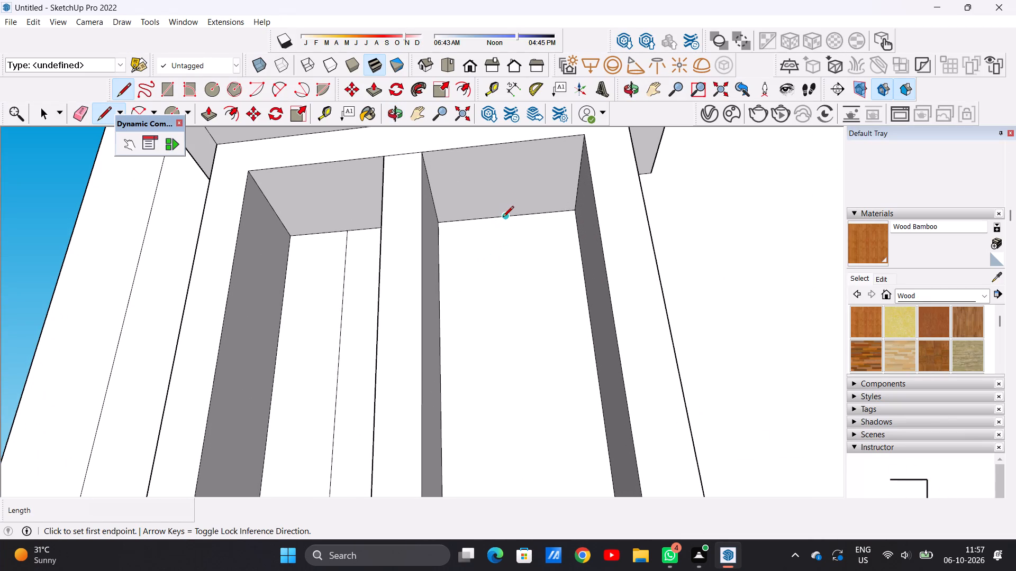
{"action": "scroll", "coordinate": [524, 328], "scroll_direction": "down", "scroll_amount": 8}
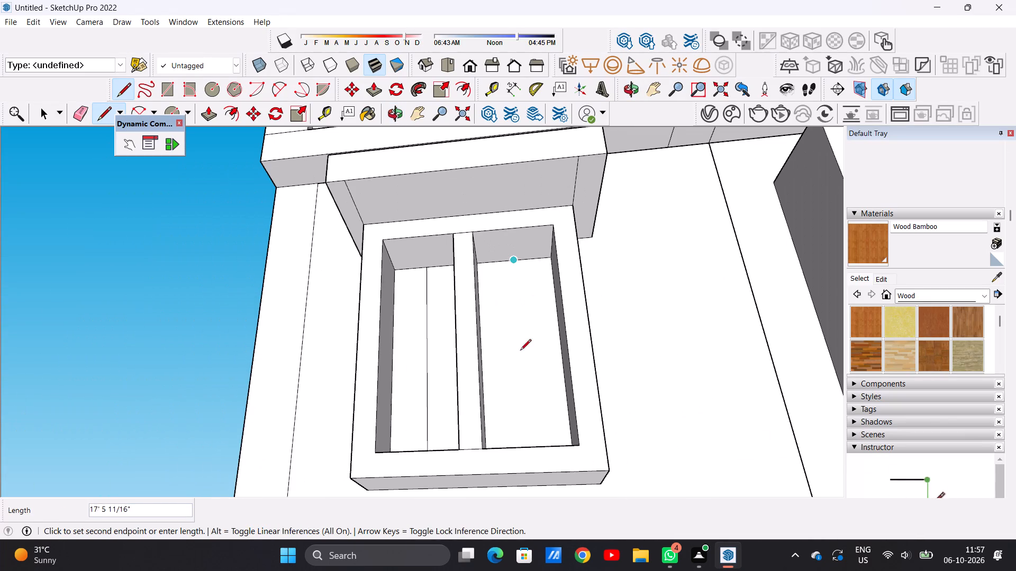
{"action": "middle_click_drag", "start_coordinate": [522, 433], "coordinate": [529, 491]}
{"action": "scroll", "coordinate": [531, 482], "scroll_direction": "up", "scroll_amount": 5}
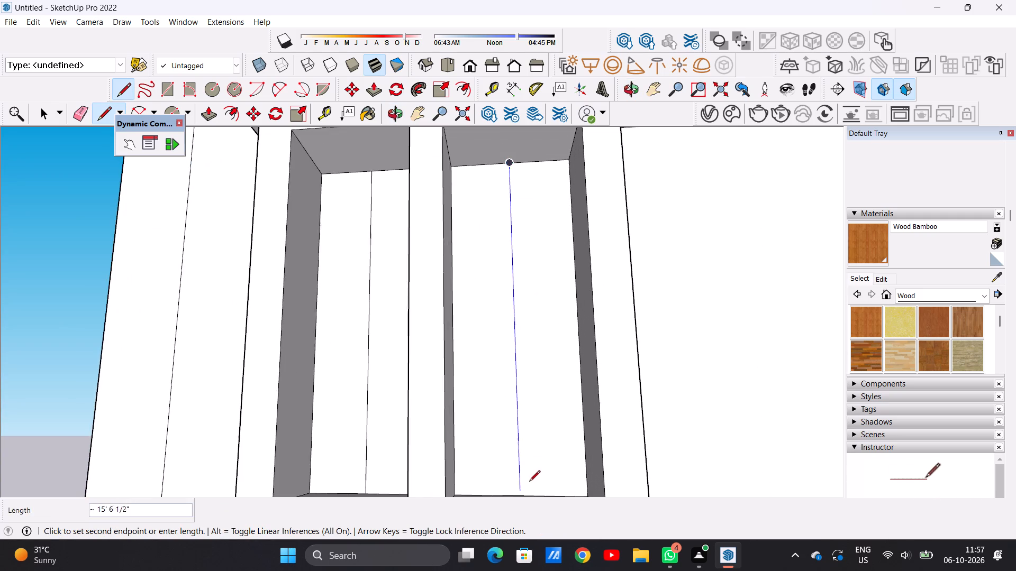
{"action": "scroll", "coordinate": [529, 397], "scroll_direction": "down", "scroll_amount": 8}
{"action": "middle_click_drag", "start_coordinate": [523, 429], "coordinate": [520, 464]}
{"action": "scroll", "coordinate": [522, 452], "scroll_direction": "up", "scroll_amount": 11}
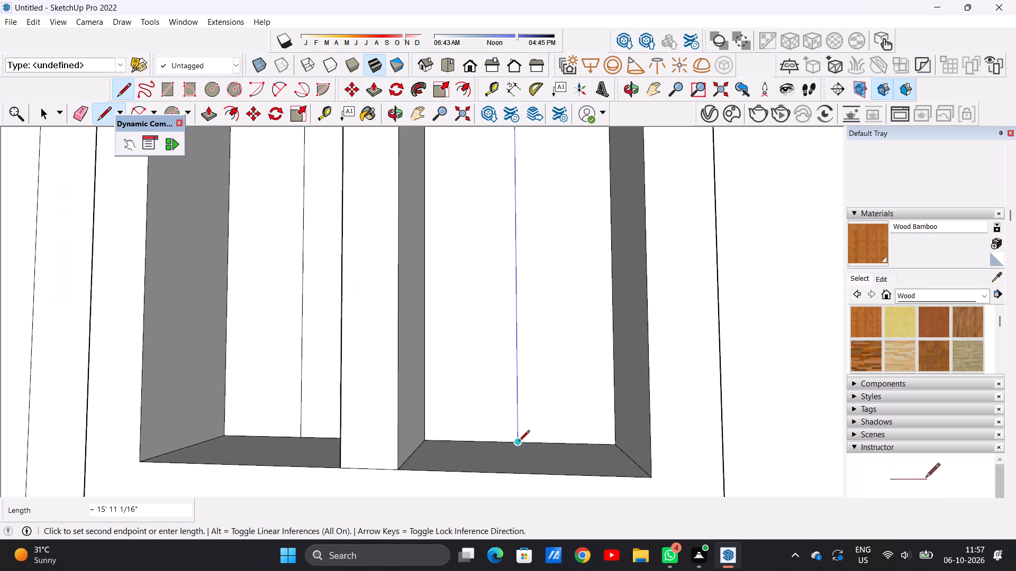
{"action": "left_click", "coordinate": [515, 441]}
{"action": "key", "text": "space"}
Draw a horizontal glazing line about 5' 4" long across the upper part of the window's left pane.
{"action": "scroll", "coordinate": [578, 428], "scroll_direction": "down", "scroll_amount": 10}
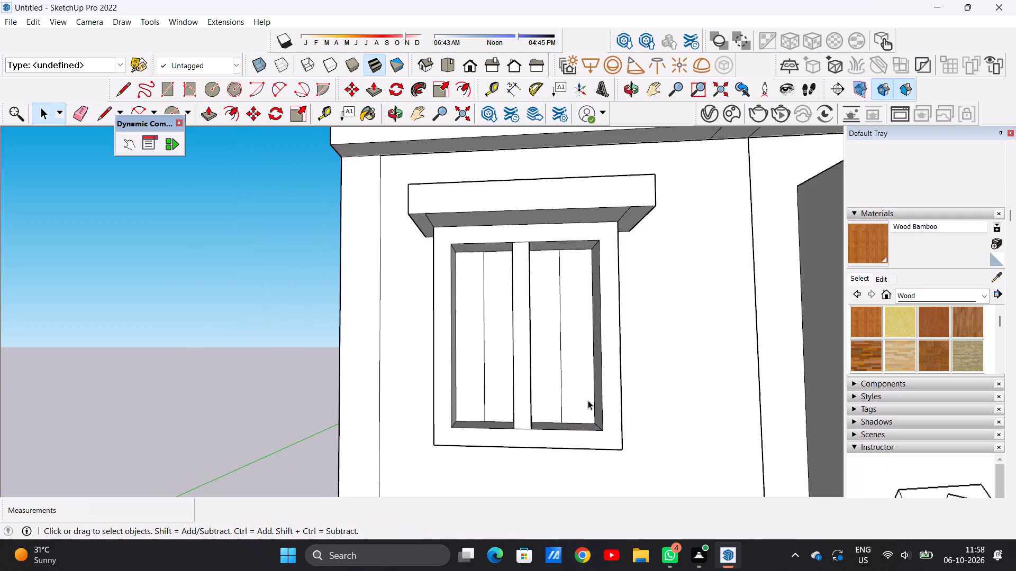
{"action": "scroll", "coordinate": [588, 400], "scroll_direction": "down", "scroll_amount": 11}
{"action": "scroll", "coordinate": [571, 334], "scroll_direction": "down", "scroll_amount": 1}
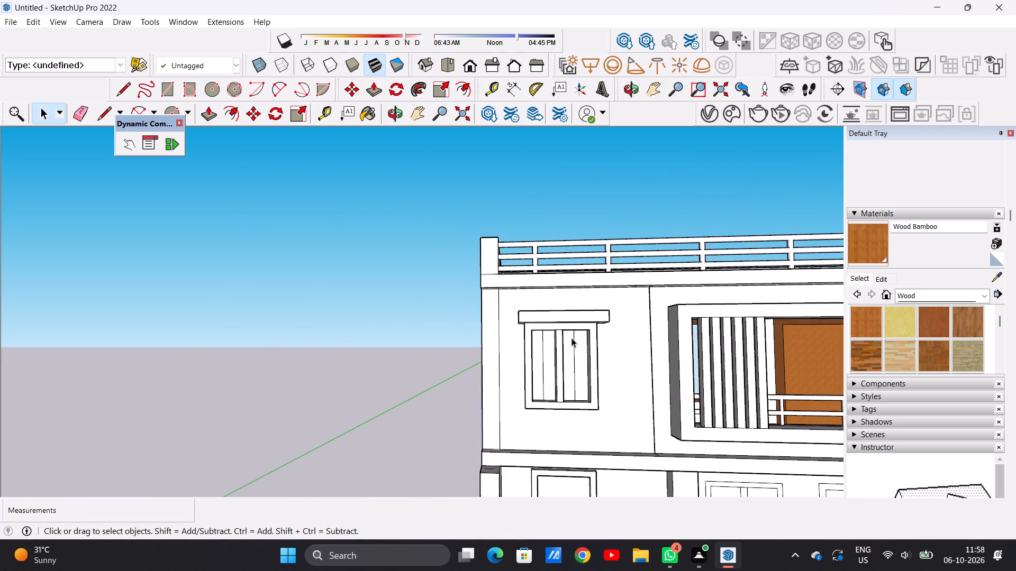
{"action": "scroll", "coordinate": [573, 342], "scroll_direction": "up", "scroll_amount": 8}
{"action": "middle_click_drag", "start_coordinate": [546, 374], "coordinate": [487, 353]}
{"action": "scroll", "coordinate": [487, 353], "scroll_direction": "up", "scroll_amount": 8}
{"action": "key", "text": "l"}
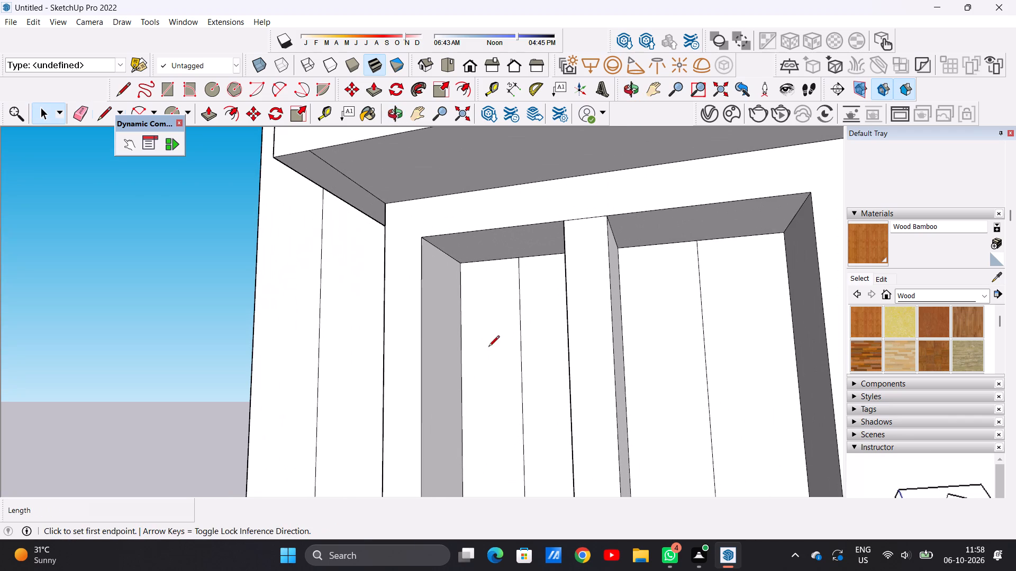
{"action": "scroll", "coordinate": [478, 333], "scroll_direction": "up", "scroll_amount": 6}
{"action": "scroll", "coordinate": [500, 342], "scroll_direction": "down", "scroll_amount": 5}
{"action": "middle_click_drag", "start_coordinate": [516, 345], "coordinate": [545, 374]}
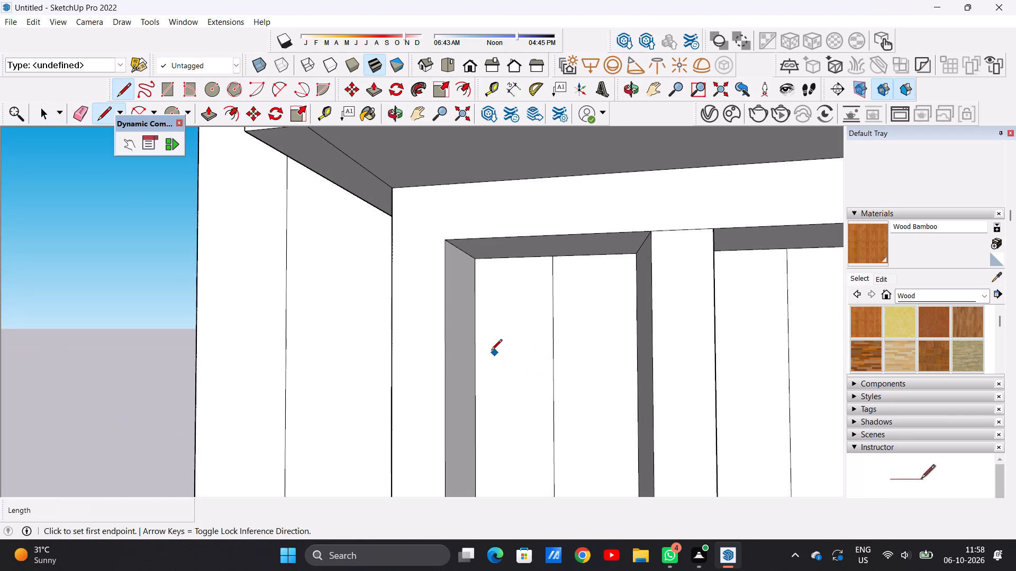
{"action": "left_click", "coordinate": [475, 353]}
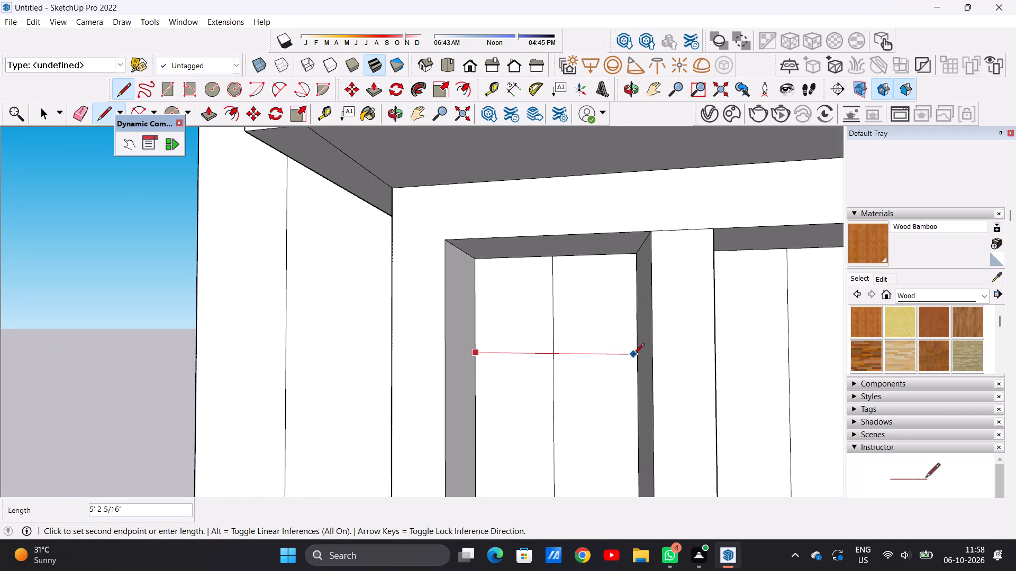
{"action": "left_click", "coordinate": [636, 354]}
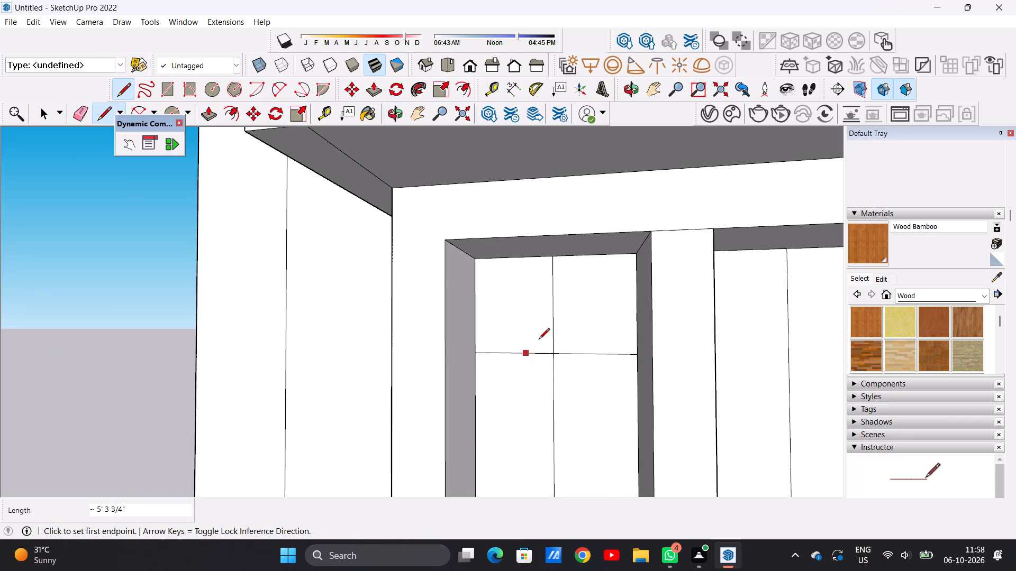
Draw two more horizontal glazing lines across the left pane below the first, dividing it into four rows.
{"action": "scroll", "coordinate": [559, 311], "scroll_direction": "down", "scroll_amount": 9}
{"action": "scroll", "coordinate": [550, 419], "scroll_direction": "up", "scroll_amount": 6}
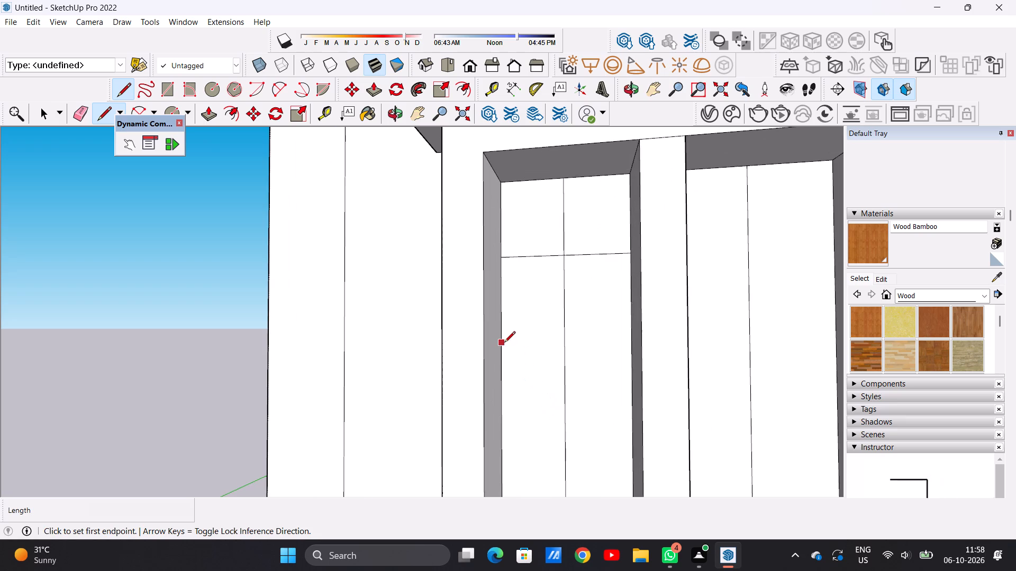
{"action": "left_click", "coordinate": [504, 343]}
{"action": "left_click", "coordinate": [630, 345]}
{"action": "scroll", "coordinate": [605, 320], "scroll_direction": "down", "scroll_amount": 2}
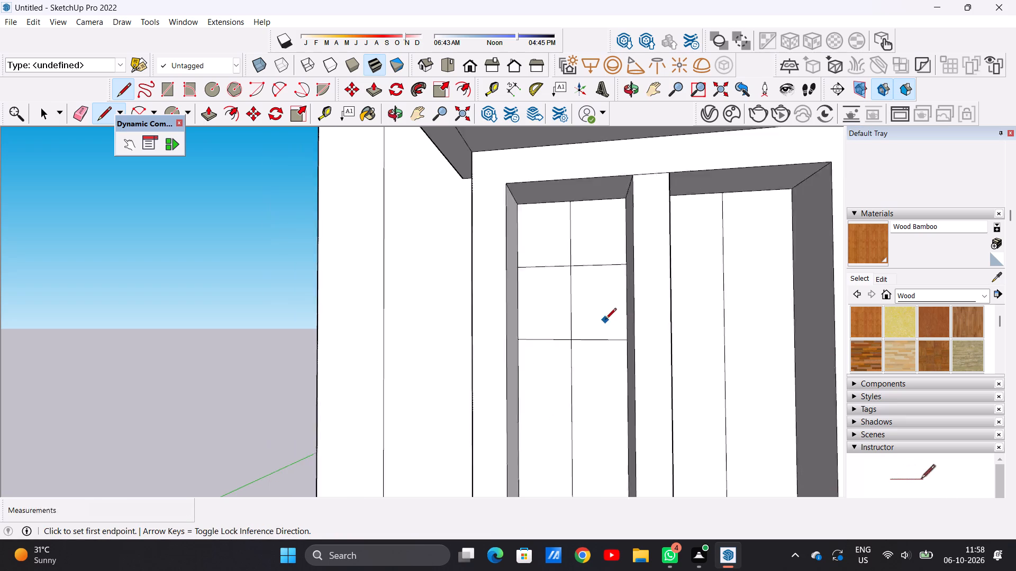
{"action": "scroll", "coordinate": [605, 320], "scroll_direction": "down", "scroll_amount": 7}
{"action": "scroll", "coordinate": [575, 420], "scroll_direction": "up", "scroll_amount": 4}
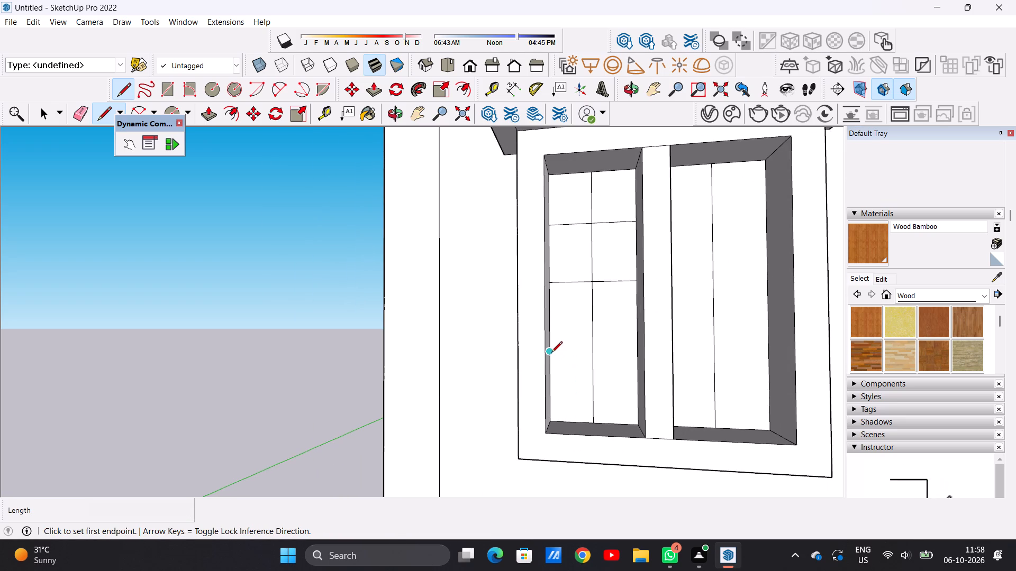
{"action": "left_click", "coordinate": [551, 353]}
{"action": "left_click", "coordinate": [637, 354]}
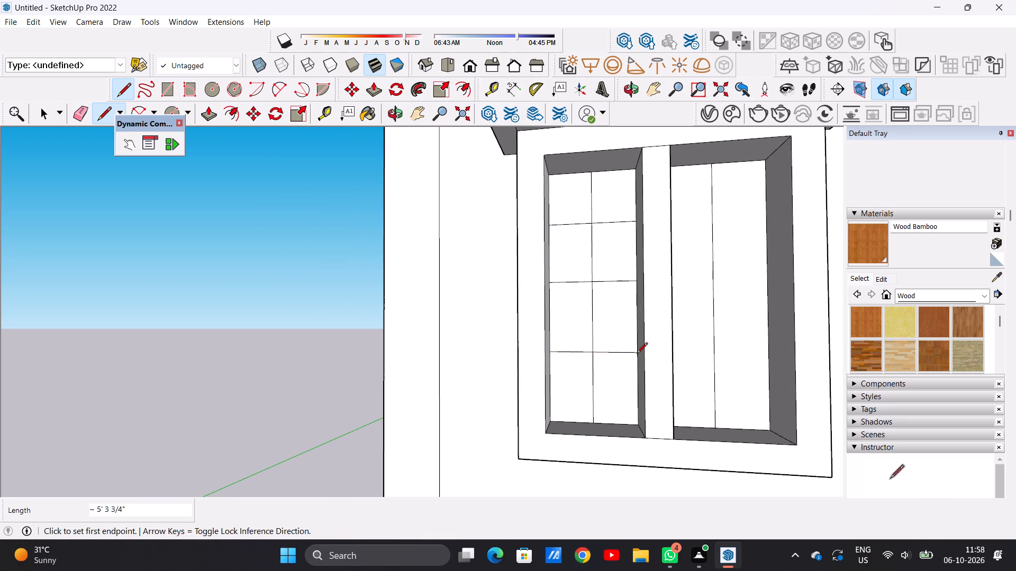
Draw a horizontal glazing line across the upper part of the right pane, level with the top one in the left pane.
{"action": "scroll", "coordinate": [548, 395], "scroll_direction": "down", "scroll_amount": 9}
{"action": "scroll", "coordinate": [624, 298], "scroll_direction": "up", "scroll_amount": 7}
{"action": "middle_click_drag", "start_coordinate": [646, 311], "coordinate": [603, 316]}
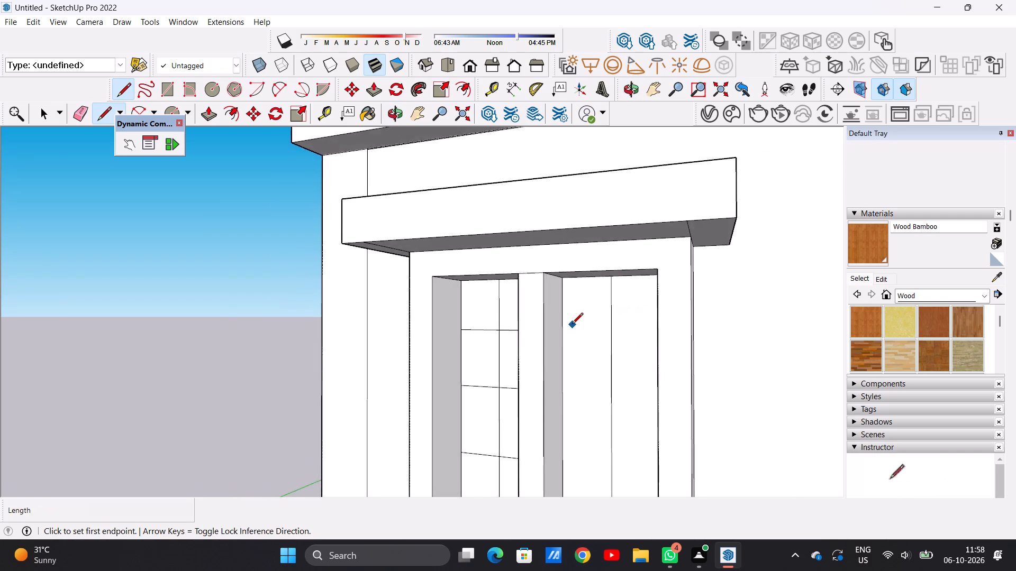
{"action": "scroll", "coordinate": [572, 325], "scroll_direction": "up", "scroll_amount": 5}
{"action": "left_click", "coordinate": [558, 333]}
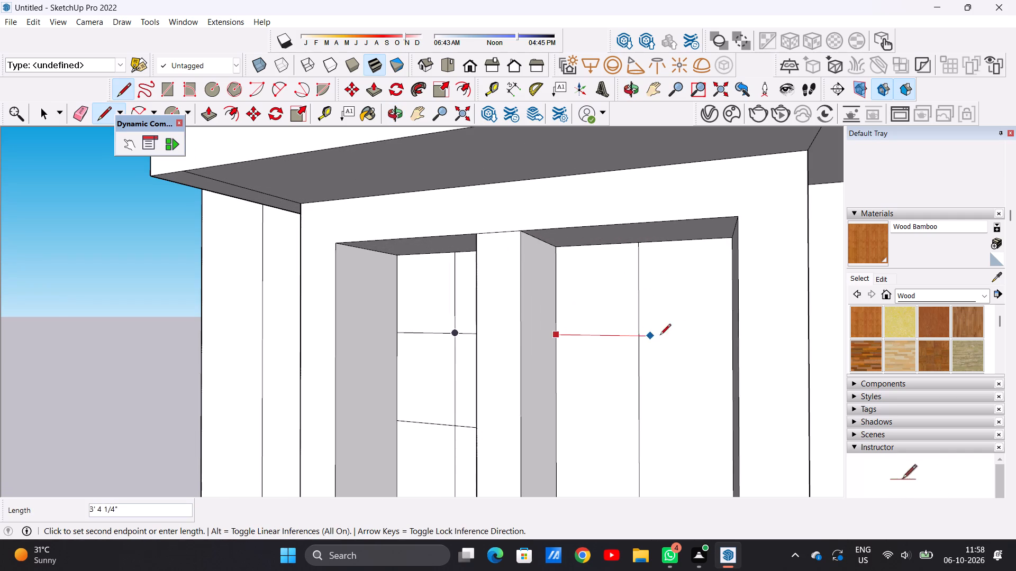
{"action": "scroll", "coordinate": [672, 336], "scroll_direction": "down", "scroll_amount": 6}
{"action": "middle_click_drag", "start_coordinate": [649, 342], "coordinate": [701, 335]}
{"action": "scroll", "coordinate": [700, 335], "scroll_direction": "up", "scroll_amount": 6}
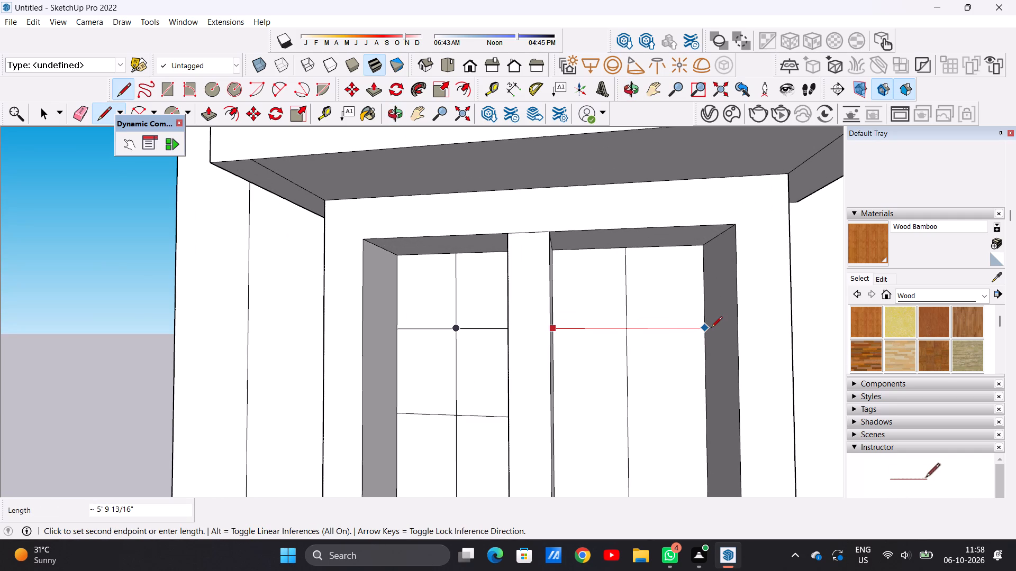
{"action": "left_click", "coordinate": [707, 328]}
Draw a second horizontal glazing line across the right pane, level with the left pane's middle line.
{"action": "scroll", "coordinate": [541, 298], "scroll_direction": "down", "scroll_amount": 10}
{"action": "middle_click_drag", "start_coordinate": [597, 378], "coordinate": [559, 402]}
{"action": "scroll", "coordinate": [555, 361], "scroll_direction": "up", "scroll_amount": 5}
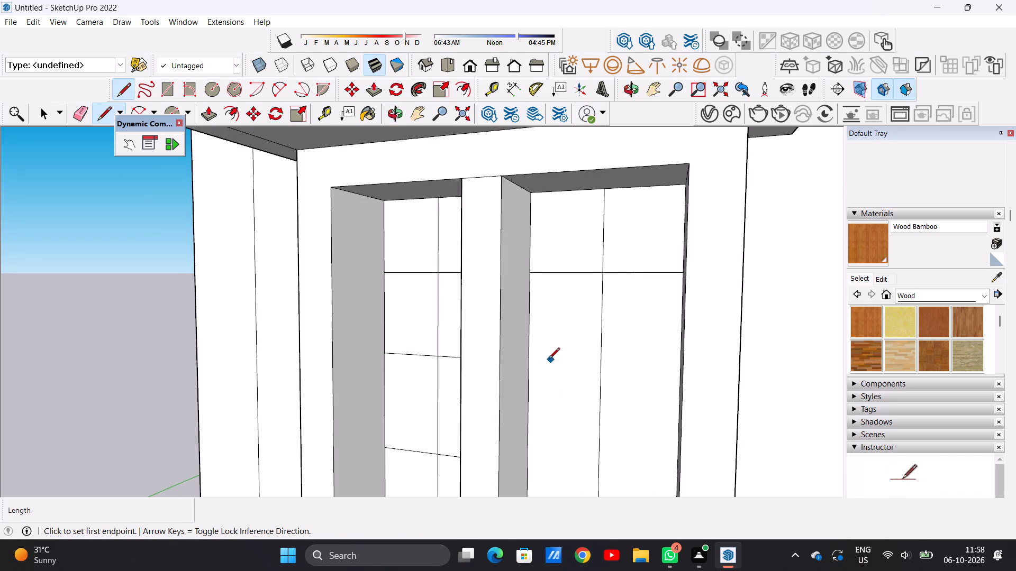
{"action": "scroll", "coordinate": [549, 360], "scroll_direction": "up", "scroll_amount": 6}
{"action": "left_click", "coordinate": [521, 358]}
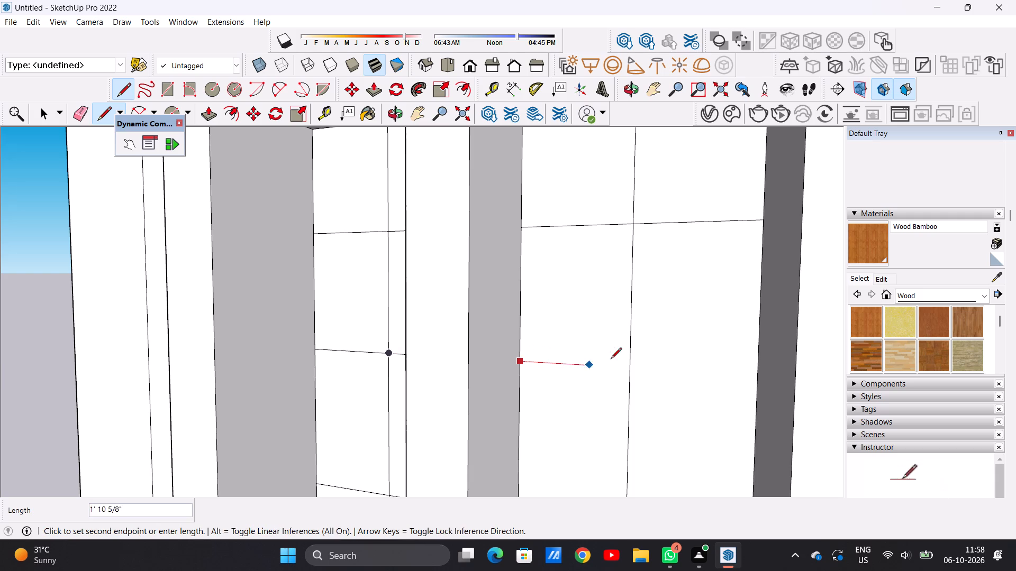
{"action": "left_click", "coordinate": [757, 376]}
Draw a third horizontal glazing line about 5' 9 13/16" long across the lower part of the right pane.
{"action": "scroll", "coordinate": [628, 306], "scroll_direction": "down", "scroll_amount": 12}
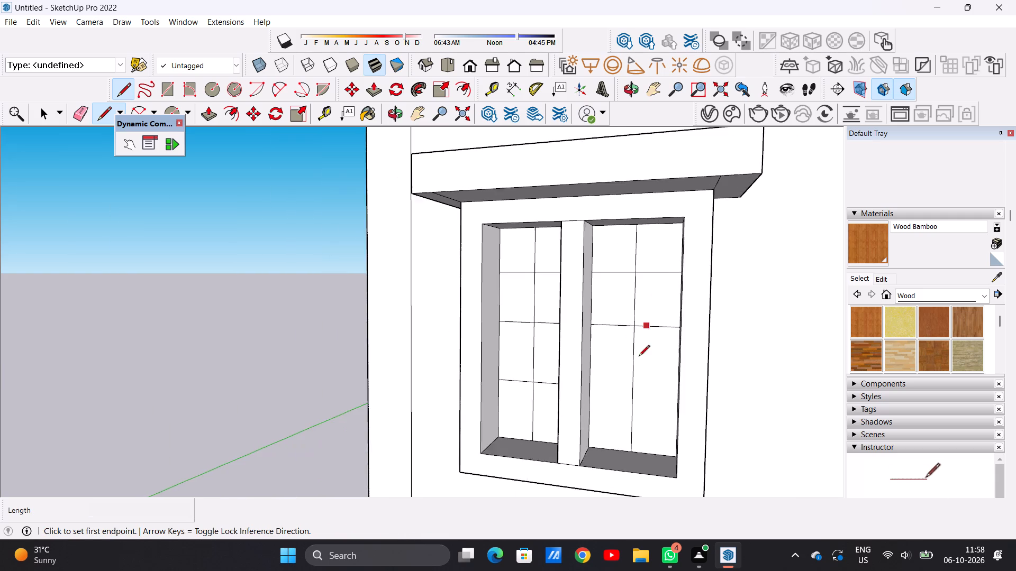
{"action": "middle_click_drag", "start_coordinate": [633, 382], "coordinate": [677, 404]}
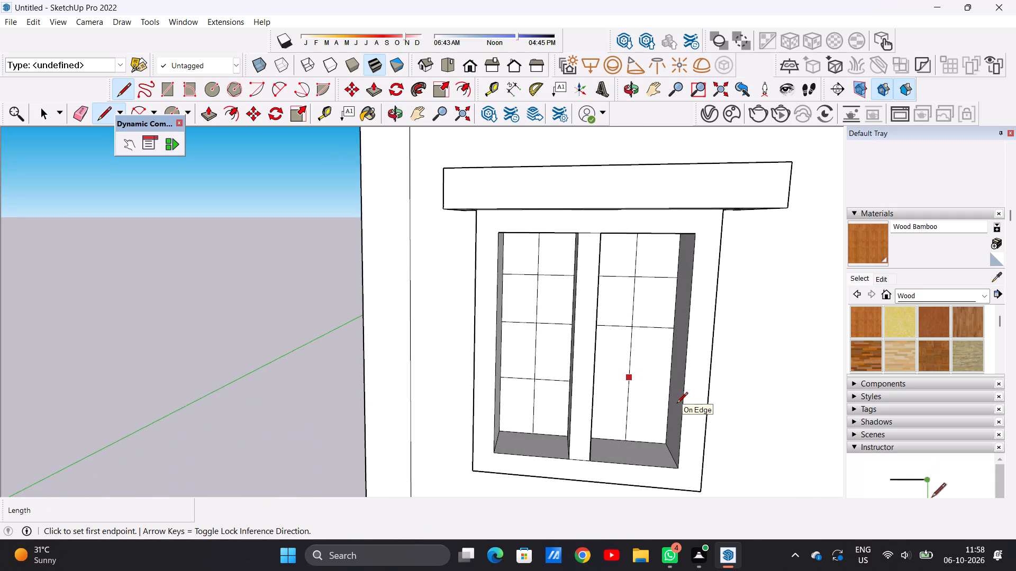
{"action": "scroll", "coordinate": [641, 354], "scroll_direction": "down", "scroll_amount": 5}
{"action": "middle_click_drag", "start_coordinate": [630, 377], "coordinate": [591, 391]}
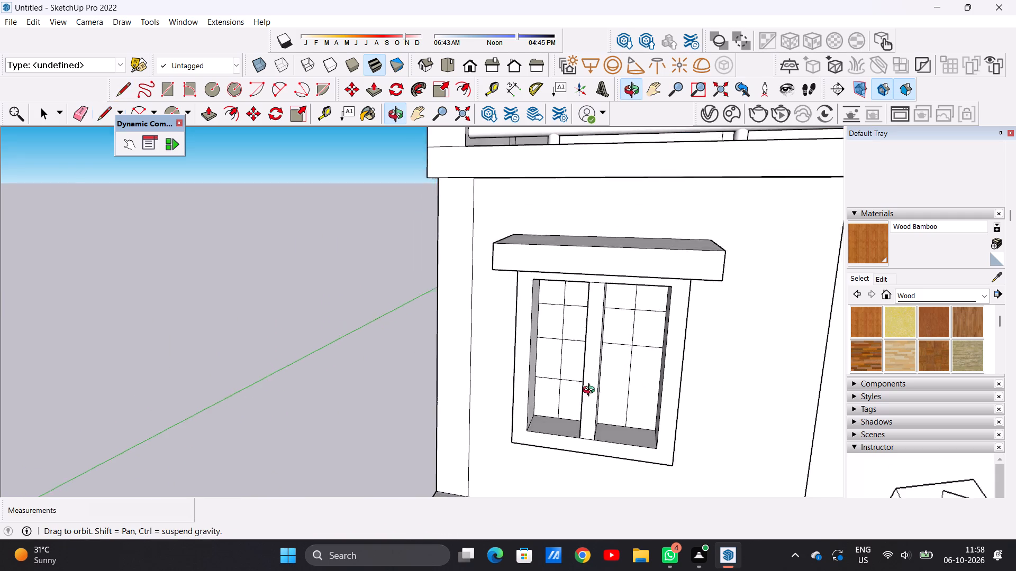
{"action": "middle_click_drag", "start_coordinate": [591, 391], "coordinate": [564, 349]}
{"action": "scroll", "coordinate": [604, 362], "scroll_direction": "up", "scroll_amount": 12}
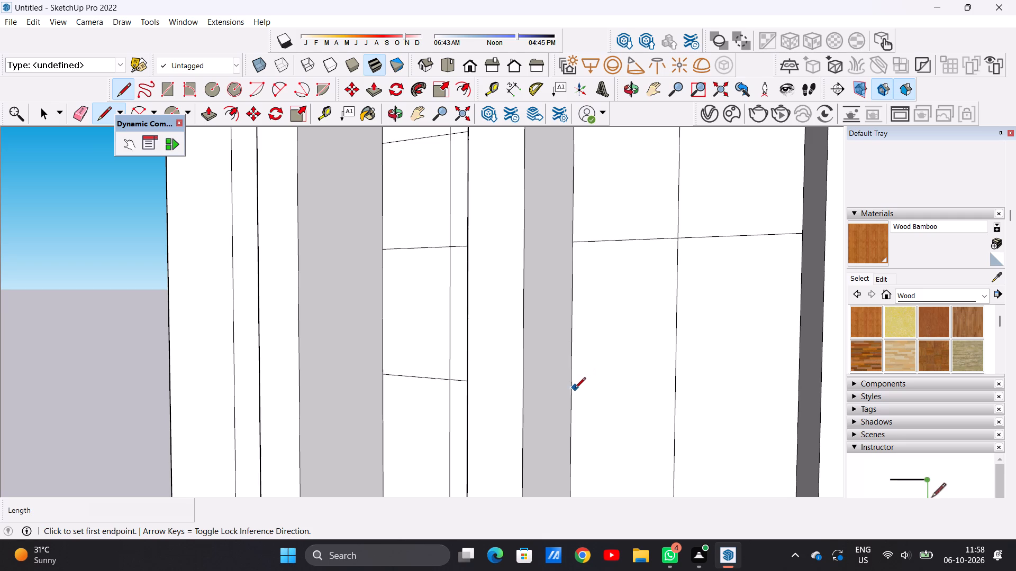
{"action": "left_click", "coordinate": [573, 390]}
{"action": "scroll", "coordinate": [677, 386], "scroll_direction": "down", "scroll_amount": 5}
{"action": "middle_click_drag", "start_coordinate": [678, 400], "coordinate": [782, 394]}
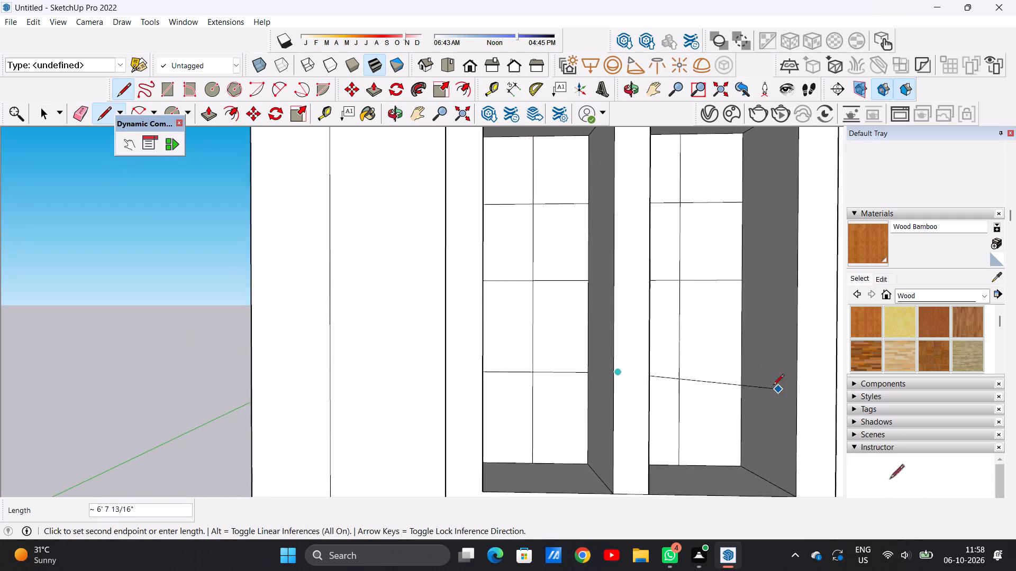
{"action": "scroll", "coordinate": [761, 380], "scroll_direction": "up", "scroll_amount": 7}
{"action": "left_click", "coordinate": [733, 369]}
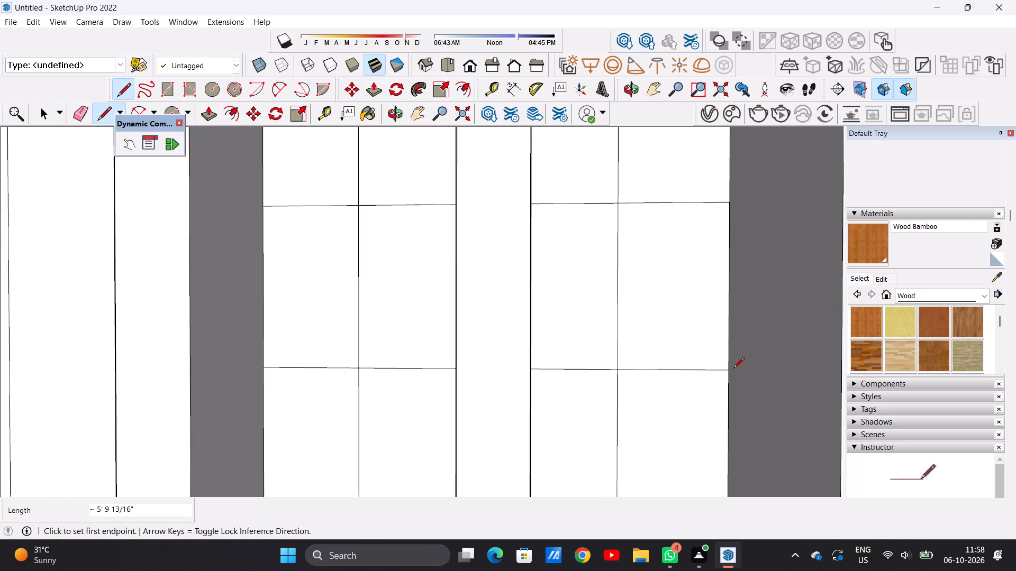
{"action": "key", "text": "space"}
Paint the front face of the first-floor window's outer frame with Wood Veneer 02.
{"action": "scroll", "coordinate": [684, 389], "scroll_direction": "down", "scroll_amount": 18}
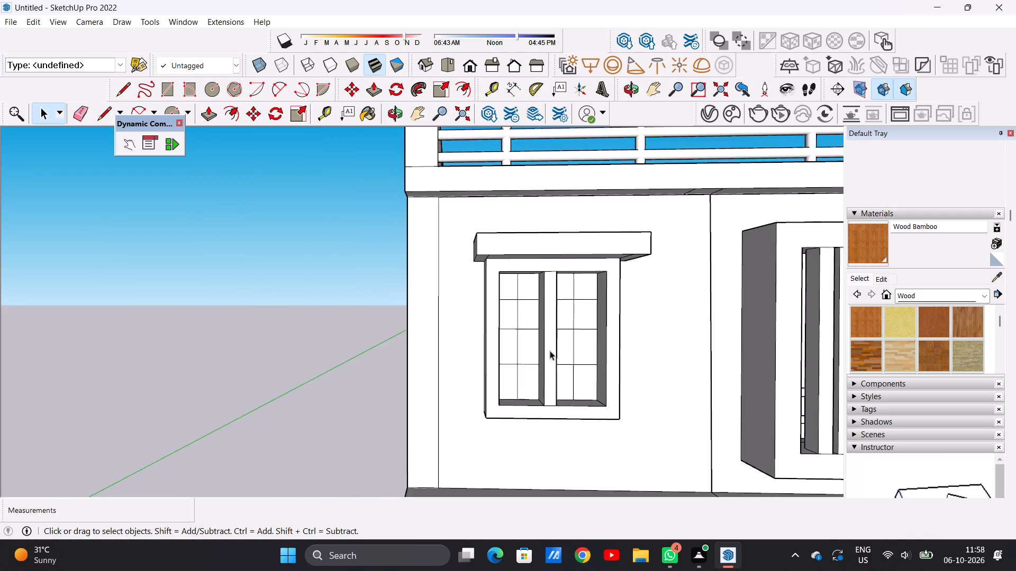
{"action": "middle_click_drag", "start_coordinate": [552, 347], "coordinate": [539, 364]}
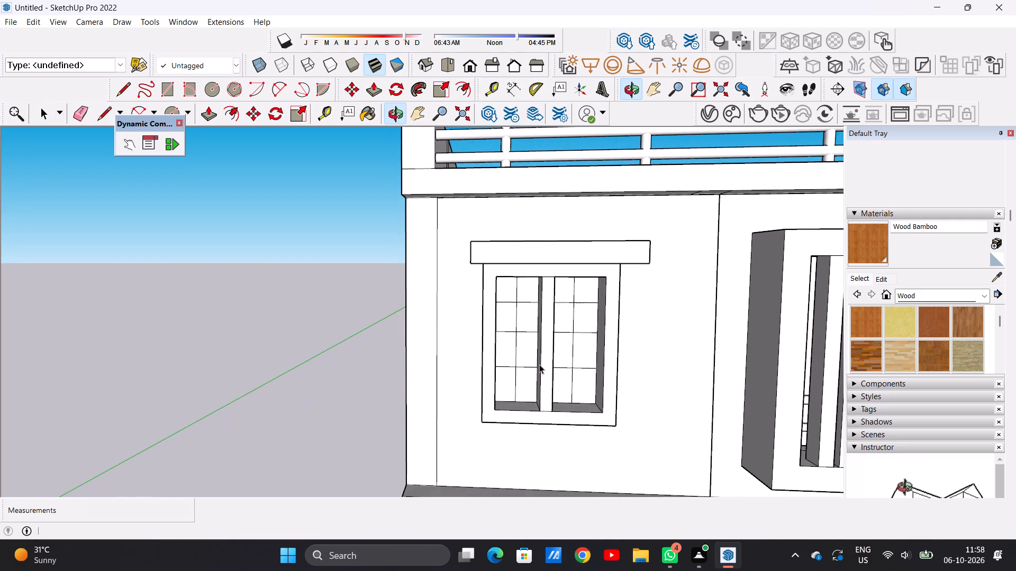
{"action": "scroll", "coordinate": [559, 352], "scroll_direction": "up", "scroll_amount": 1}
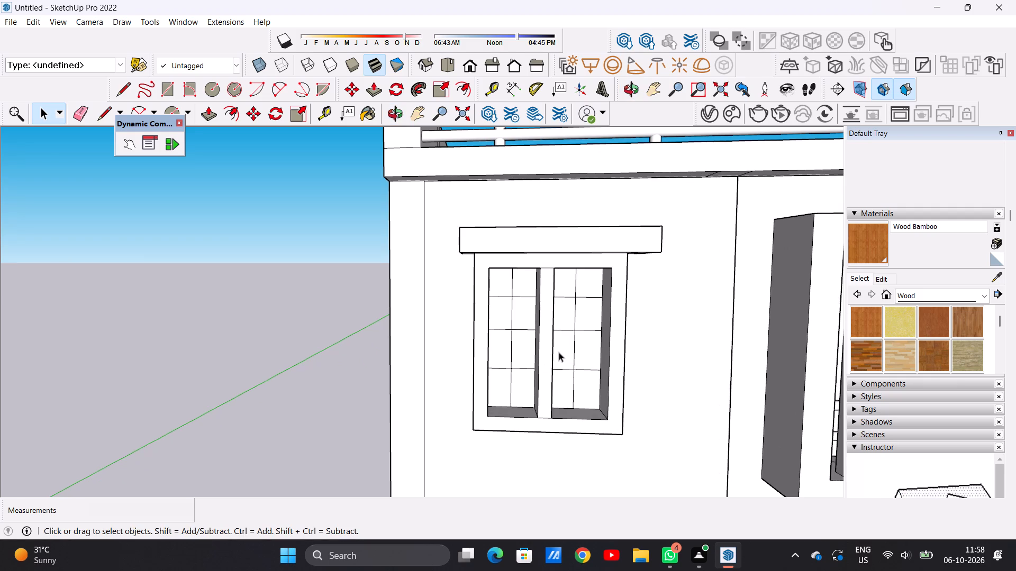
{"action": "scroll", "coordinate": [934, 345], "scroll_direction": "down", "scroll_amount": 1}
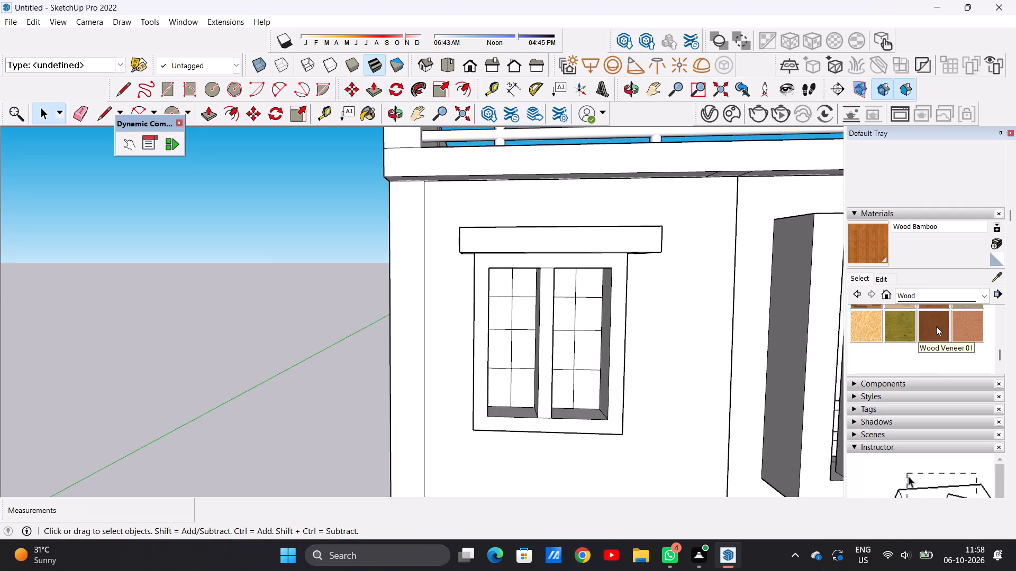
{"action": "left_click", "coordinate": [970, 328]}
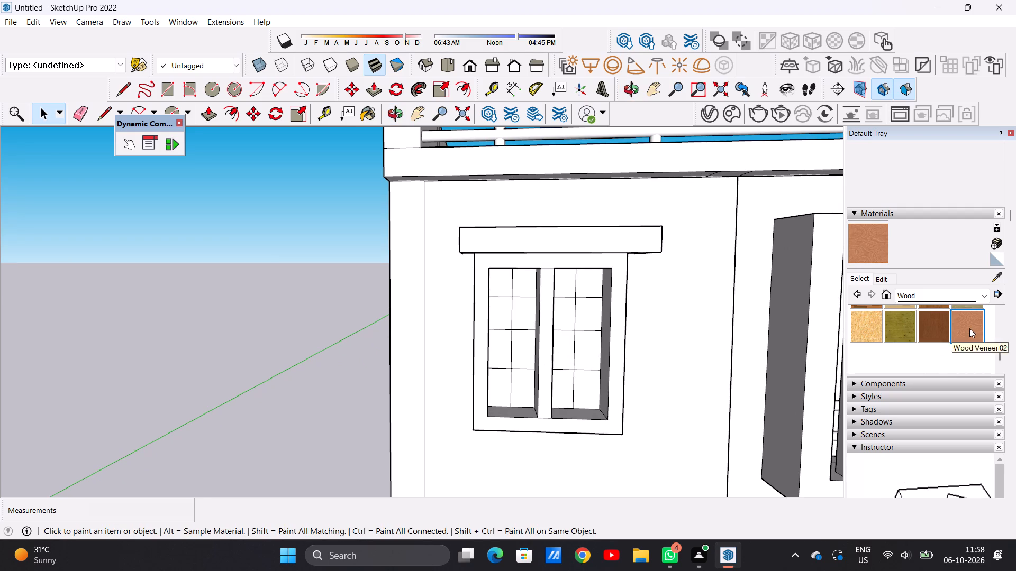
{"action": "scroll", "coordinate": [439, 343], "scroll_direction": "up", "scroll_amount": 5}
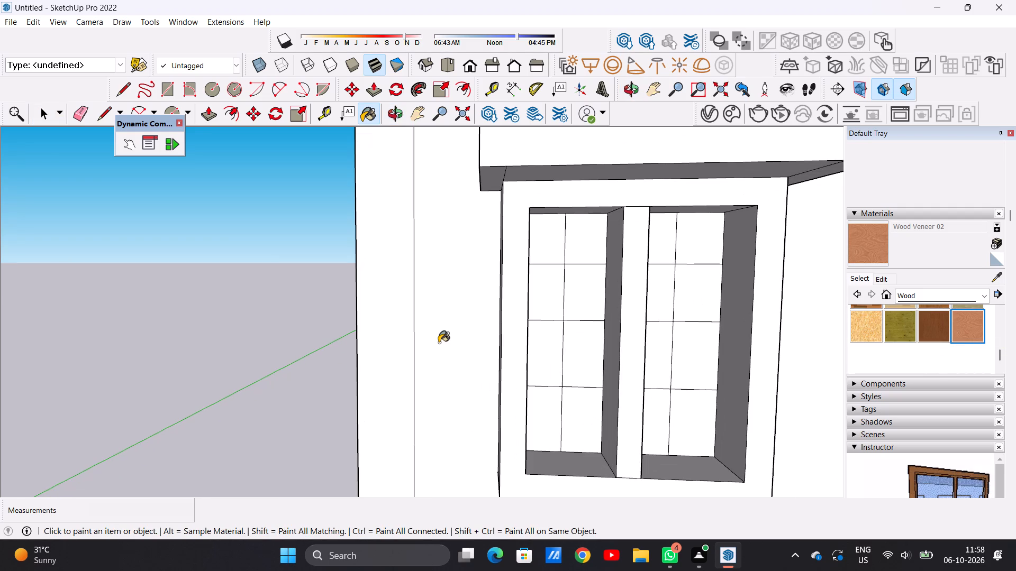
{"action": "scroll", "coordinate": [439, 343], "scroll_direction": "down", "scroll_amount": 4}
{"action": "left_click", "coordinate": [485, 334]}
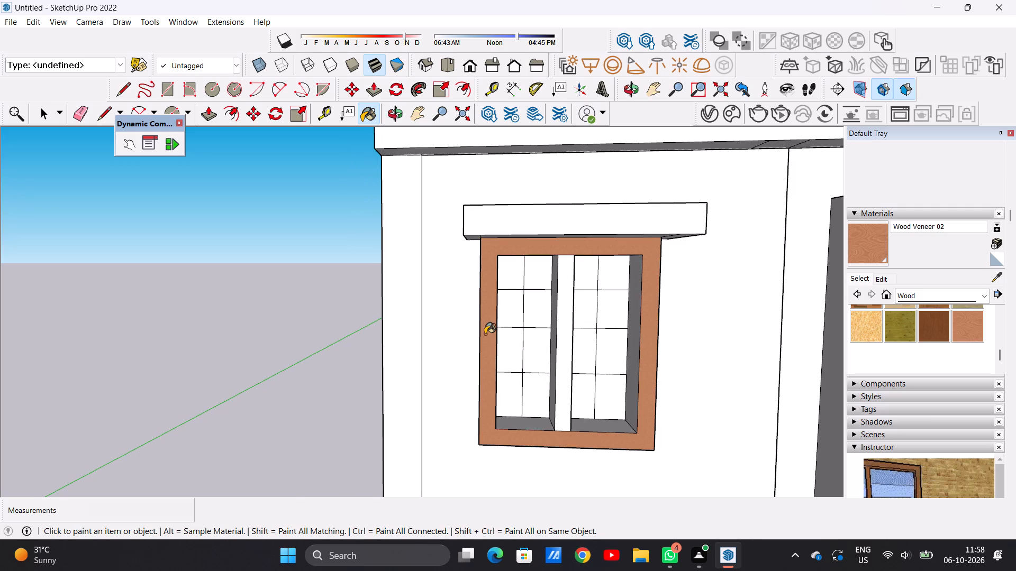
Paint the front and both side faces of the window's central mullion with Wood Veneer 01.
{"action": "left_click", "coordinate": [940, 333]}
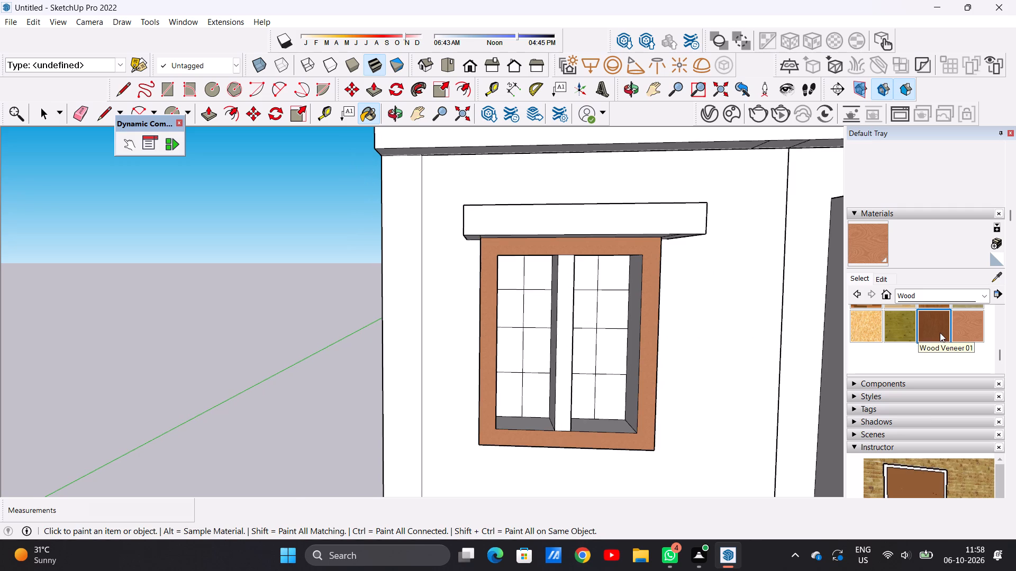
{"action": "left_click", "coordinate": [561, 346]}
{"action": "scroll", "coordinate": [600, 351], "scroll_direction": "down", "scroll_amount": 3}
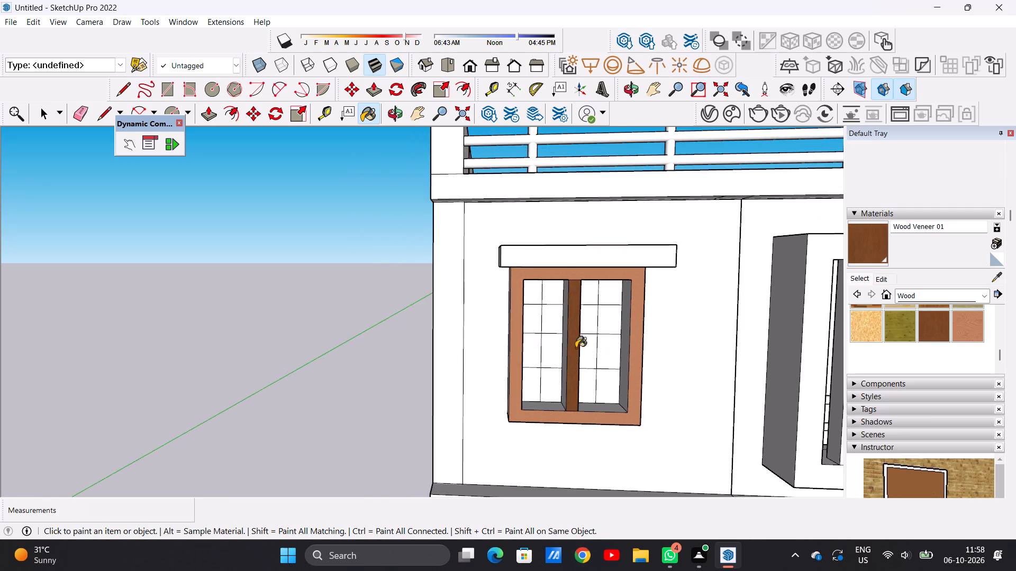
{"action": "middle_click_drag", "start_coordinate": [566, 345], "coordinate": [610, 366]}
{"action": "scroll", "coordinate": [578, 319], "scroll_direction": "up", "scroll_amount": 12}
{"action": "left_click", "coordinate": [552, 312]}
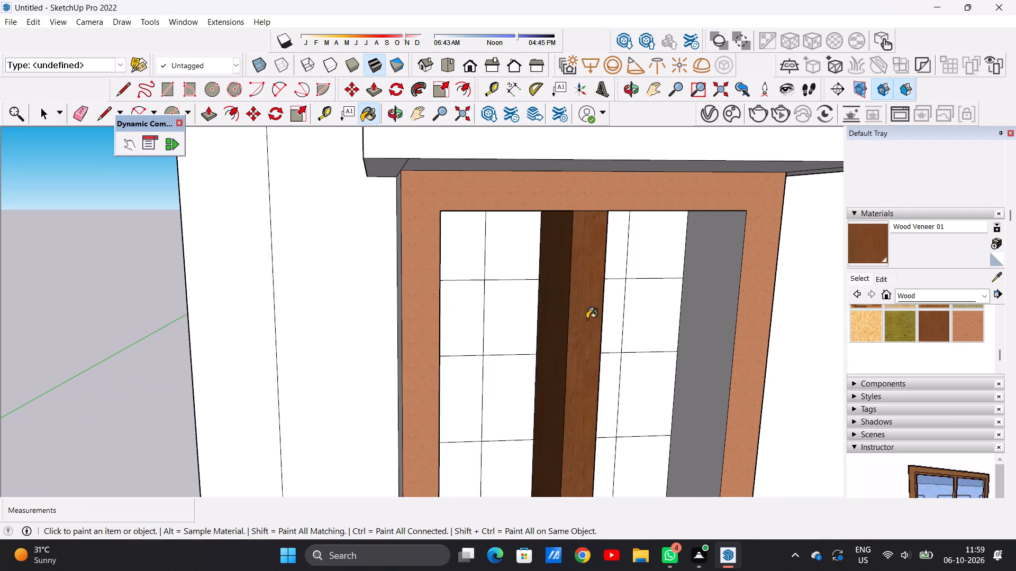
{"action": "scroll", "coordinate": [587, 319], "scroll_direction": "down", "scroll_amount": 6}
{"action": "middle_click_drag", "start_coordinate": [619, 327], "coordinate": [490, 334]}
{"action": "scroll", "coordinate": [516, 323], "scroll_direction": "up", "scroll_amount": 5}
{"action": "left_click", "coordinate": [495, 327]}
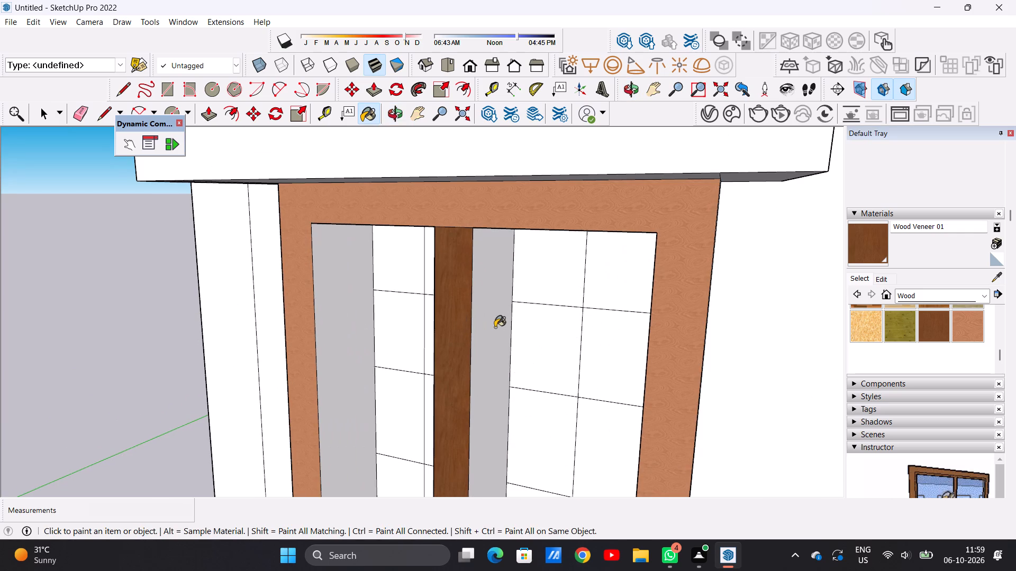
Paint the inner left and right jamb faces of the window frame with Wood Veneer 01.
{"action": "scroll", "coordinate": [550, 332], "scroll_direction": "down", "scroll_amount": 7}
{"action": "middle_click_drag", "start_coordinate": [504, 357], "coordinate": [448, 347]}
{"action": "scroll", "coordinate": [440, 336], "scroll_direction": "up", "scroll_amount": 4}
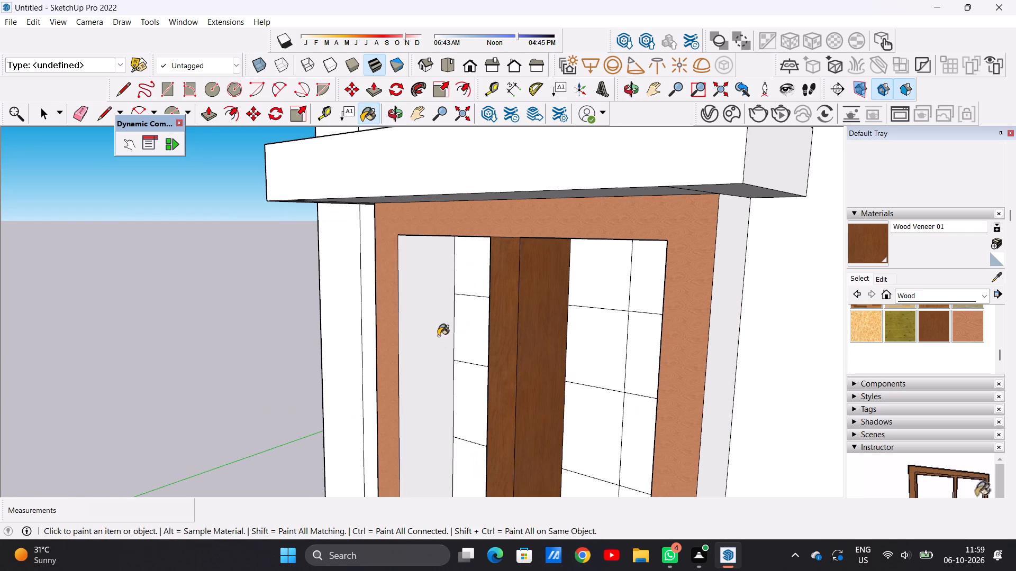
{"action": "left_click", "coordinate": [427, 336]}
{"action": "scroll", "coordinate": [455, 346], "scroll_direction": "down", "scroll_amount": 5}
{"action": "middle_click_drag", "start_coordinate": [460, 360], "coordinate": [627, 355]}
{"action": "scroll", "coordinate": [622, 342], "scroll_direction": "up", "scroll_amount": 2}
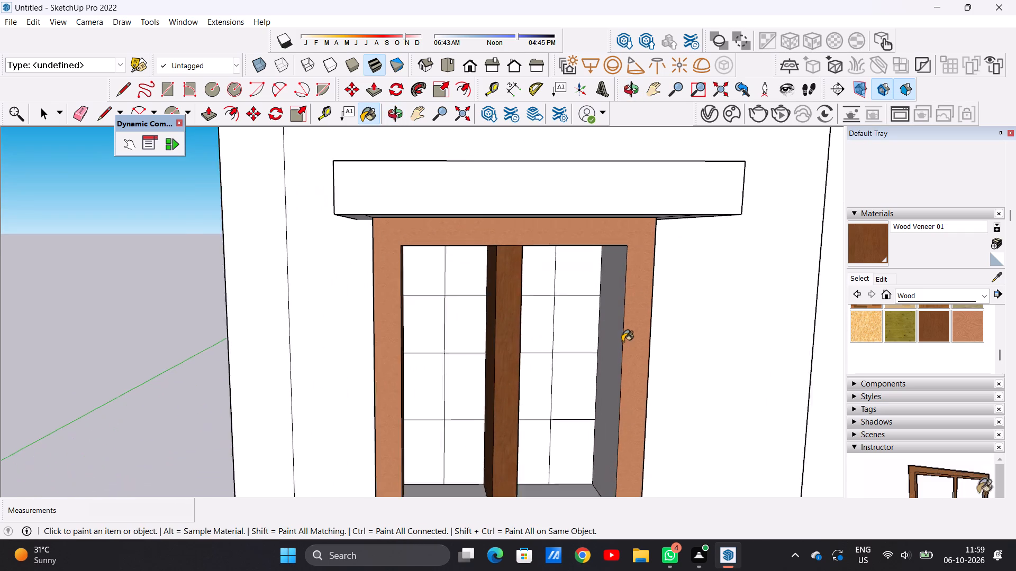
{"action": "scroll", "coordinate": [622, 342], "scroll_direction": "up", "scroll_amount": 2}
{"action": "left_click", "coordinate": [614, 341]}
Paint the inner head and sill faces of both window panes with Wood Veneer 01.
{"action": "scroll", "coordinate": [610, 343], "scroll_direction": "down", "scroll_amount": 9}
{"action": "middle_click_drag", "start_coordinate": [562, 327], "coordinate": [534, 201]}
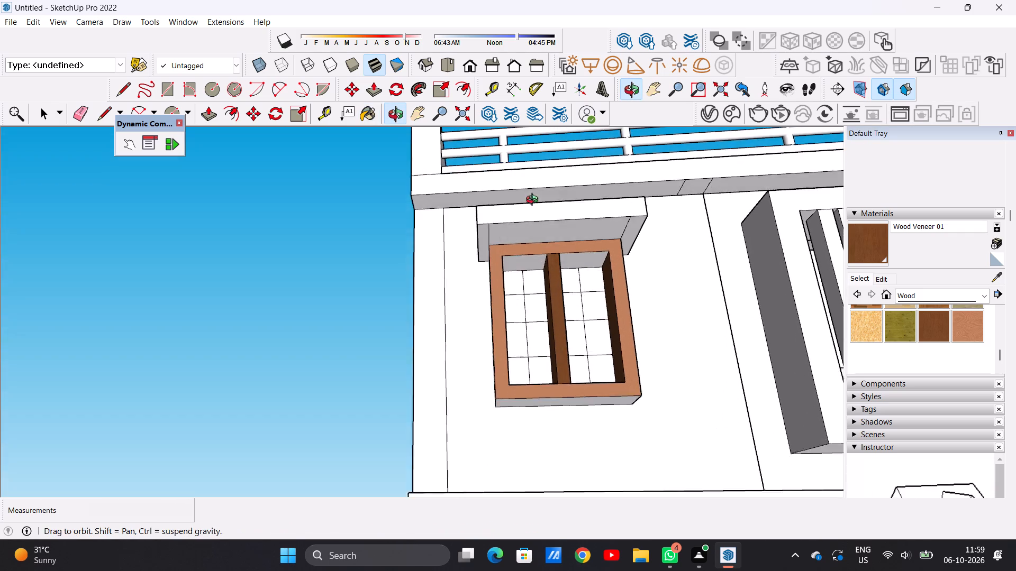
{"action": "middle_click_drag", "start_coordinate": [534, 201], "coordinate": [532, 190]}
{"action": "scroll", "coordinate": [581, 242], "scroll_direction": "up", "scroll_amount": 6}
{"action": "left_click", "coordinate": [571, 256]}
{"action": "left_click", "coordinate": [488, 266]}
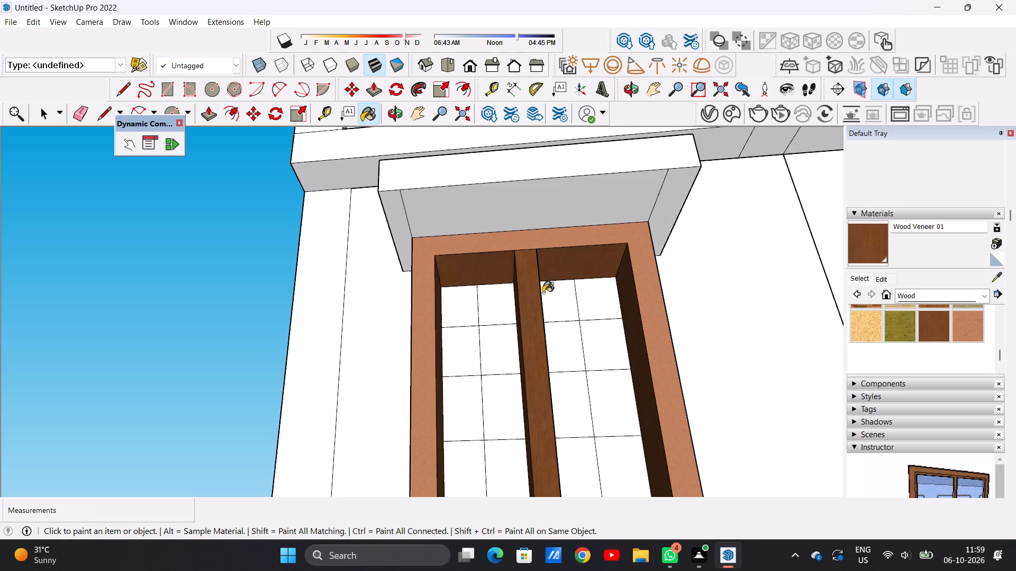
{"action": "scroll", "coordinate": [549, 296], "scroll_direction": "down", "scroll_amount": 10}
{"action": "middle_click_drag", "start_coordinate": [560, 316], "coordinate": [572, 441]}
{"action": "scroll", "coordinate": [582, 395], "scroll_direction": "up", "scroll_amount": 10}
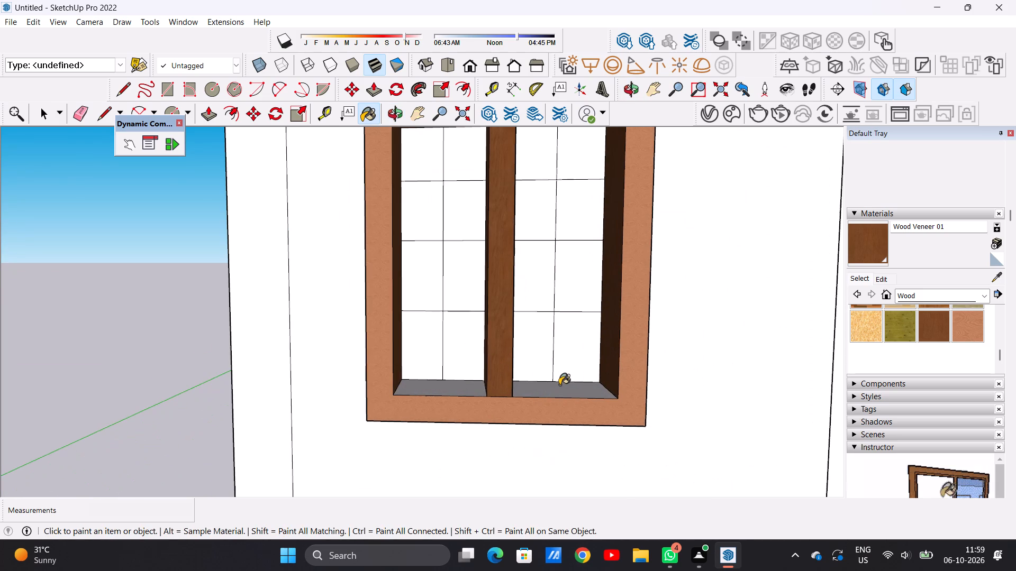
{"action": "left_click", "coordinate": [559, 385]}
{"action": "left_click", "coordinate": [466, 384]}
Paint the outer left and right side faces of the projecting window frame with Wood Veneer 01.
{"action": "scroll", "coordinate": [534, 376], "scroll_direction": "down", "scroll_amount": 12}
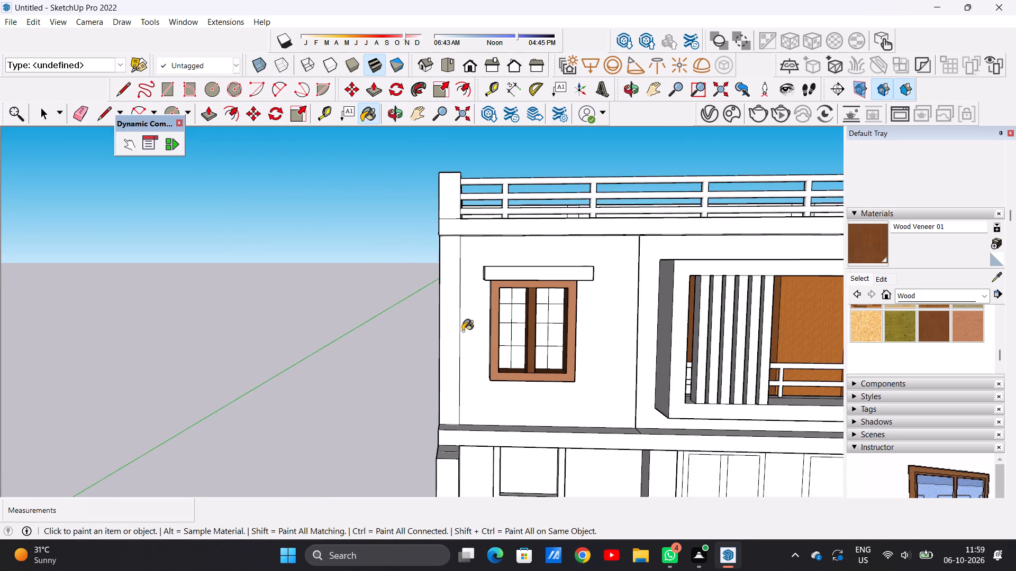
{"action": "middle_click_drag", "start_coordinate": [461, 334], "coordinate": [612, 362]}
{"action": "scroll", "coordinate": [507, 318], "scroll_direction": "up", "scroll_amount": 5}
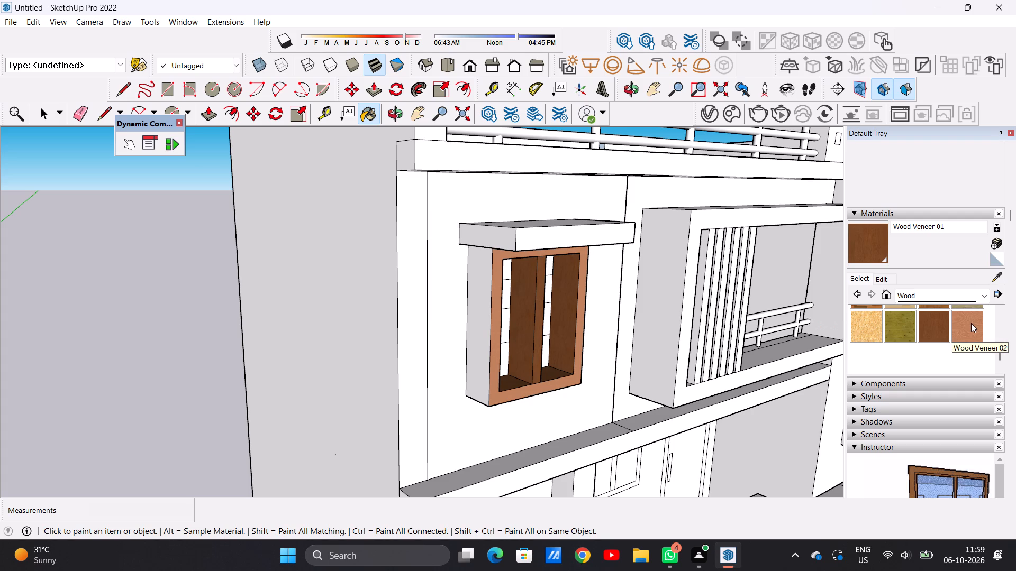
{"action": "left_click", "coordinate": [476, 317]}
{"action": "scroll", "coordinate": [541, 316], "scroll_direction": "down", "scroll_amount": 3}
{"action": "middle_click_drag", "start_coordinate": [613, 321], "coordinate": [589, 321]}
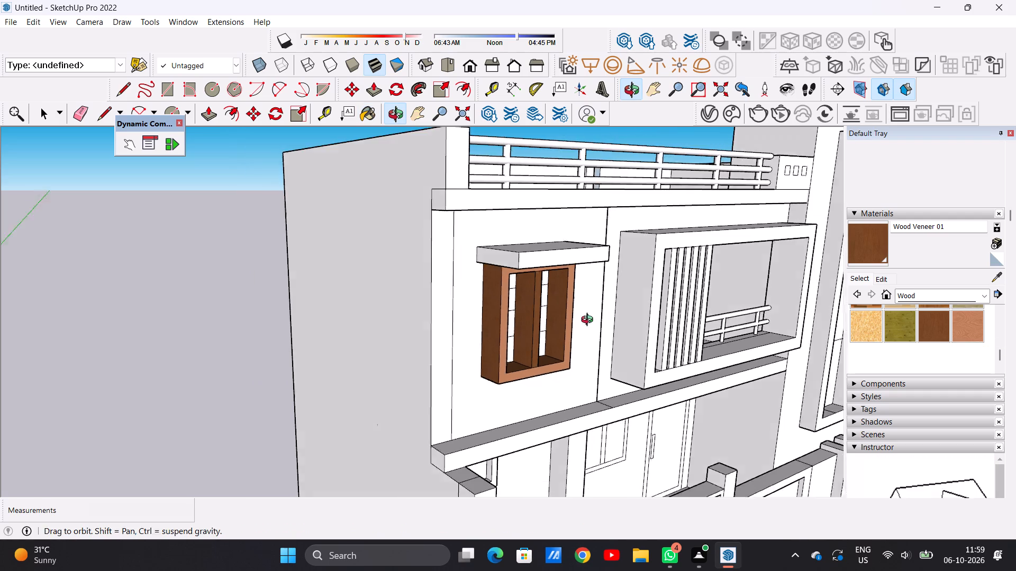
{"action": "middle_click_drag", "start_coordinate": [589, 321], "coordinate": [376, 324]}
{"action": "scroll", "coordinate": [337, 314], "scroll_direction": "up", "scroll_amount": 5}
{"action": "left_click", "coordinate": [308, 312]}
Paint the underside of the projecting window frame with Wood Veneer 01.
{"action": "scroll", "coordinate": [380, 331], "scroll_direction": "down", "scroll_amount": 8}
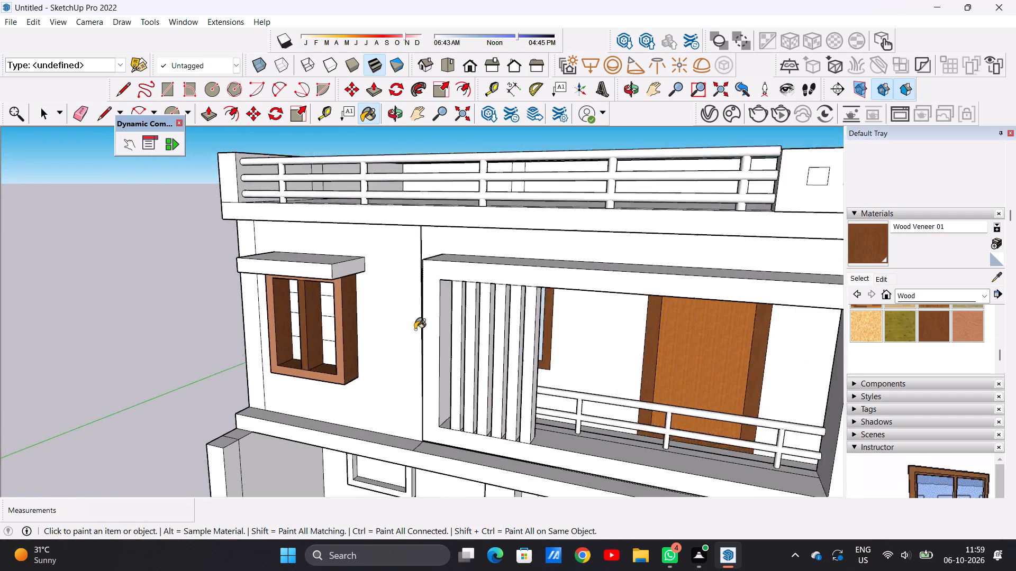
{"action": "scroll", "coordinate": [415, 329], "scroll_direction": "down", "scroll_amount": 2}
{"action": "middle_click_drag", "start_coordinate": [330, 380], "coordinate": [352, 312]}
{"action": "scroll", "coordinate": [357, 368], "scroll_direction": "up", "scroll_amount": 7}
{"action": "middle_click_drag", "start_coordinate": [348, 413], "coordinate": [353, 391]}
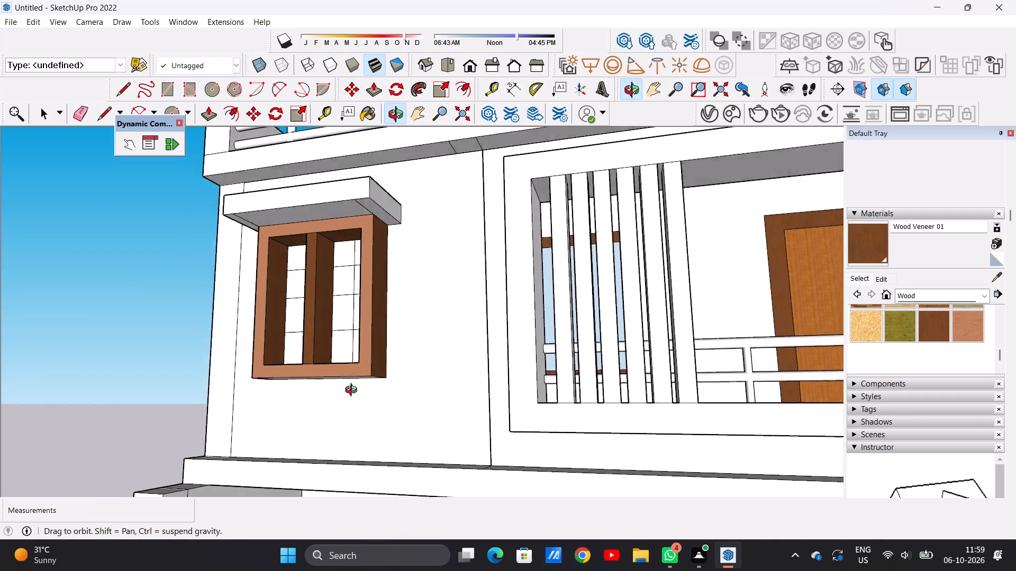
{"action": "middle_click_drag", "start_coordinate": [353, 391], "coordinate": [355, 364]}
{"action": "scroll", "coordinate": [355, 347], "scroll_direction": "up", "scroll_amount": 8}
{"action": "left_click", "coordinate": [363, 386]}
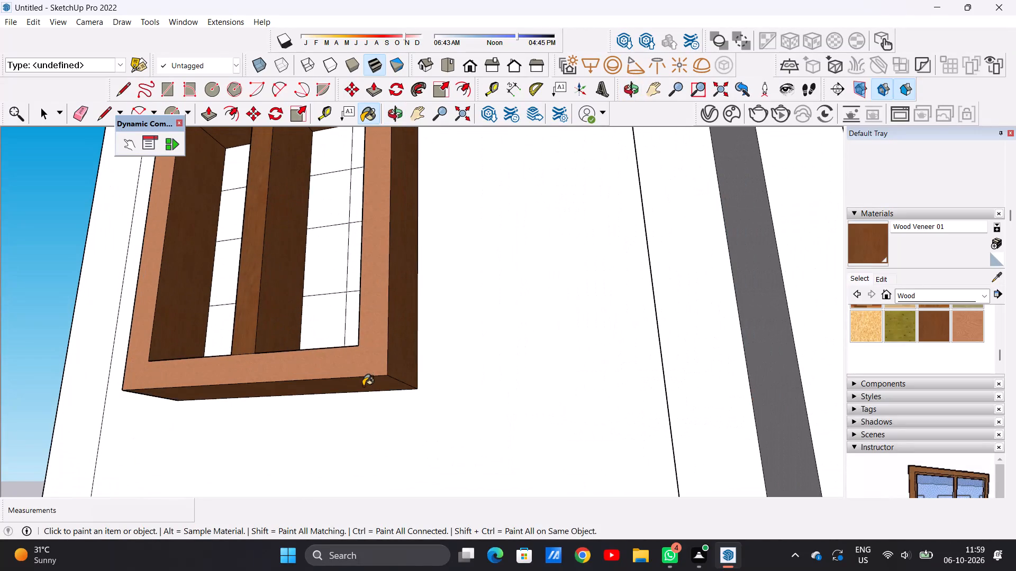
{"action": "scroll", "coordinate": [389, 384], "scroll_direction": "down", "scroll_amount": 17}
{"action": "middle_click_drag", "start_coordinate": [360, 337], "coordinate": [432, 408]}
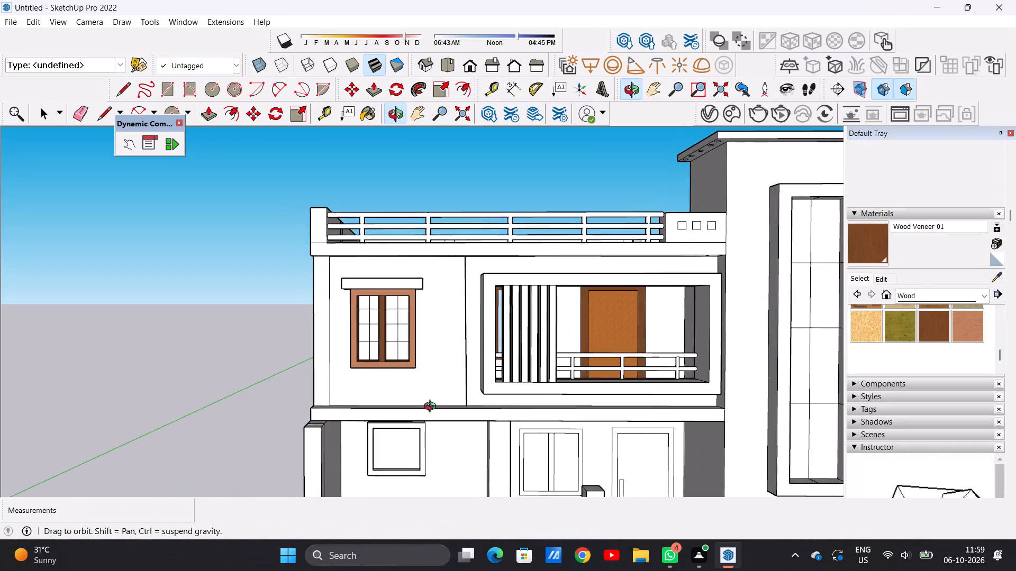
{"action": "middle_click_drag", "start_coordinate": [432, 408], "coordinate": [434, 410]}
{"action": "scroll", "coordinate": [397, 315], "scroll_direction": "up", "scroll_amount": 5}
{"action": "key", "text": "space"}
Paint the top two panes of the first-floor window's right sash with Color C01 from the Colors collection.
{"action": "middle_click_drag", "start_coordinate": [379, 339], "coordinate": [391, 350]}
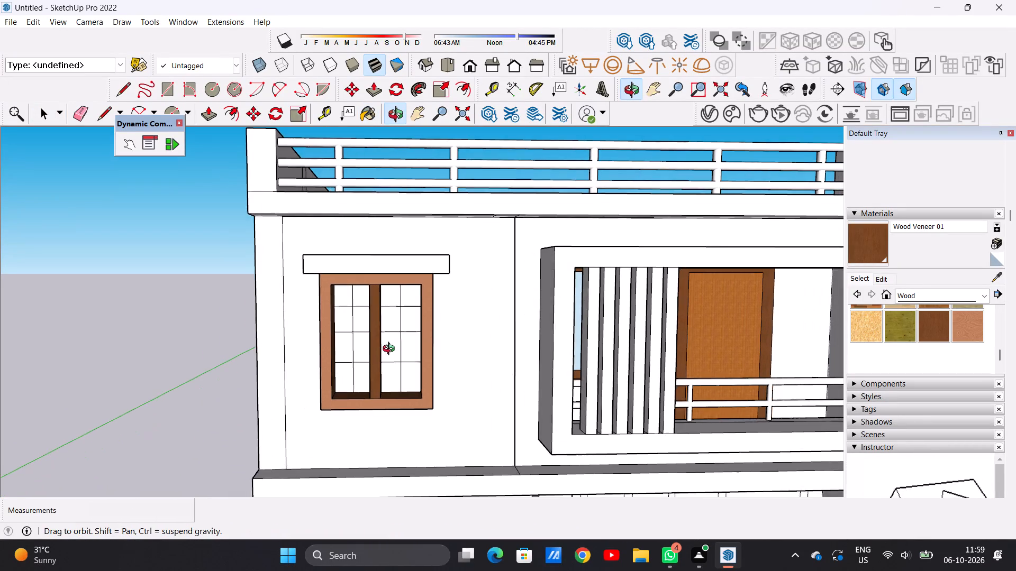
{"action": "middle_click_drag", "start_coordinate": [391, 350], "coordinate": [391, 351]}
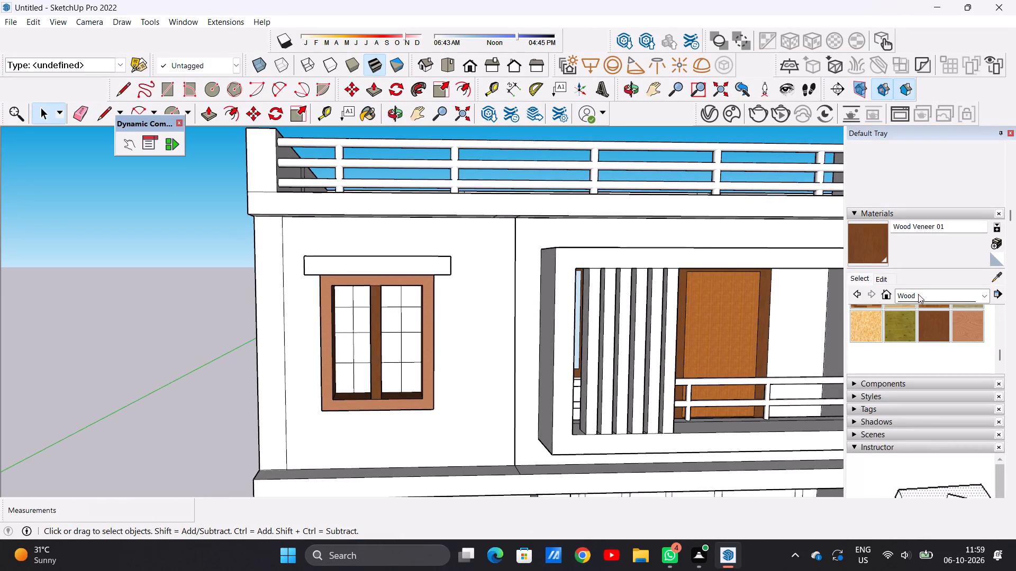
{"action": "left_click", "coordinate": [979, 300]}
{"action": "left_click", "coordinate": [954, 342]}
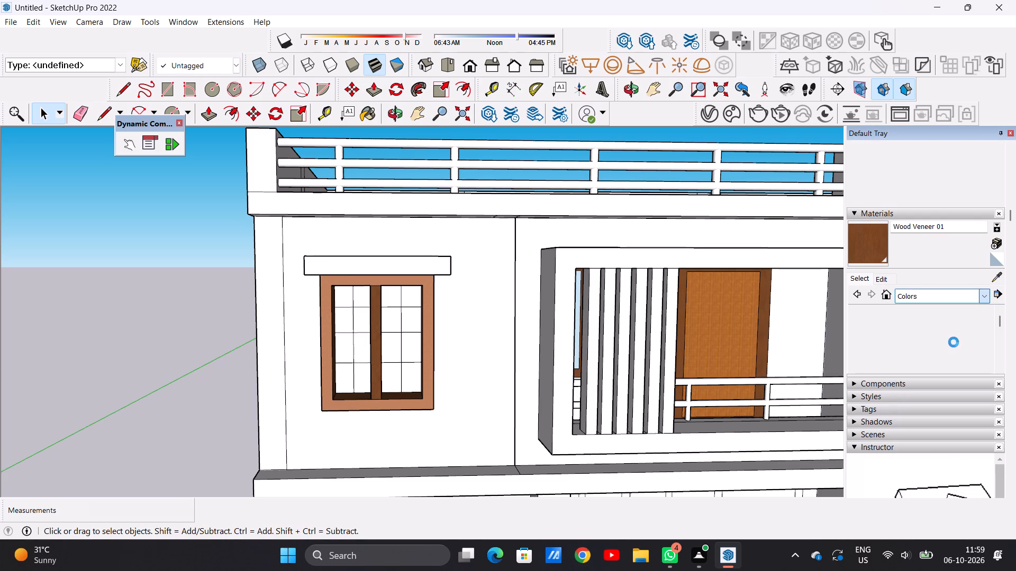
{"action": "scroll", "coordinate": [890, 334], "scroll_direction": "down", "scroll_amount": 2}
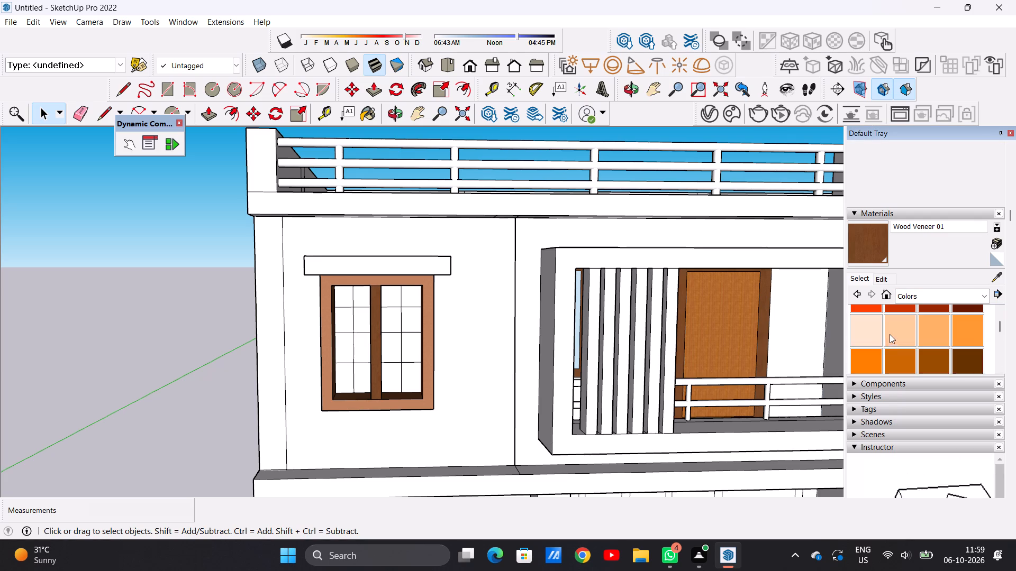
{"action": "left_click", "coordinate": [866, 331]}
{"action": "scroll", "coordinate": [427, 313], "scroll_direction": "up", "scroll_amount": 5}
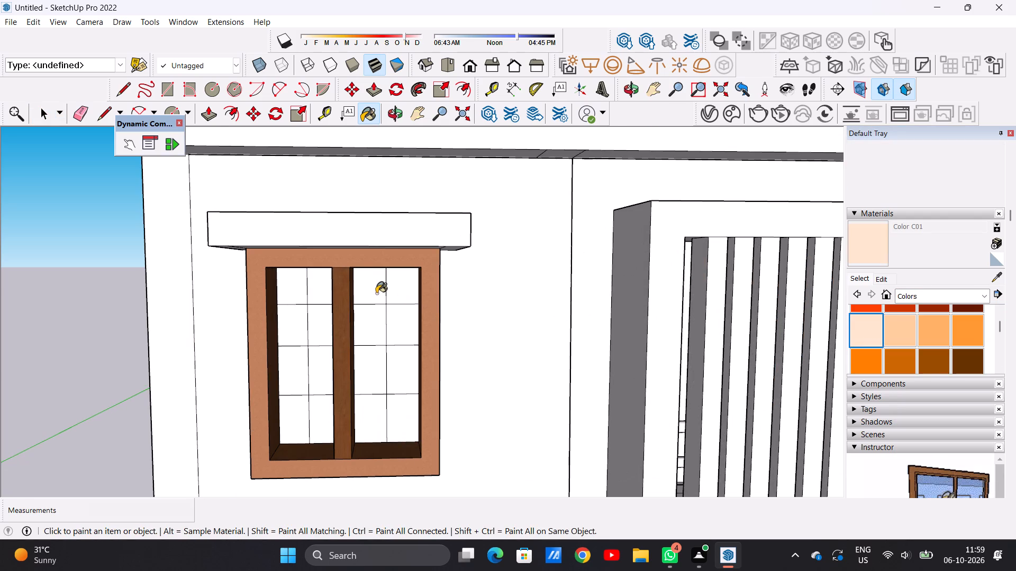
{"action": "left_click", "coordinate": [376, 293]}
{"action": "left_click", "coordinate": [400, 294]}
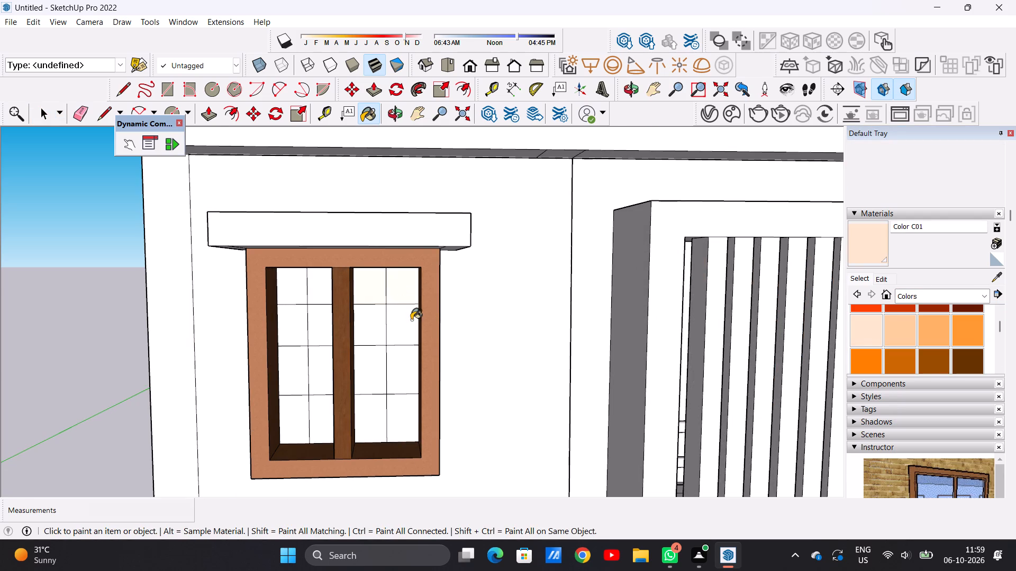
Edit Color C01 to make it slightly darker.
{"action": "left_click", "coordinate": [879, 282]}
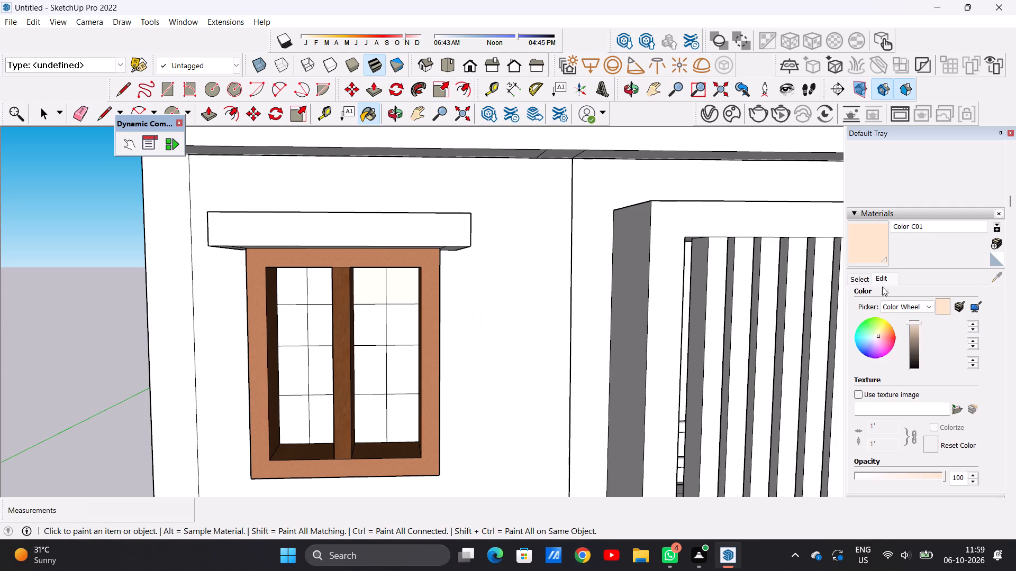
{"action": "left_click", "coordinate": [914, 329]}
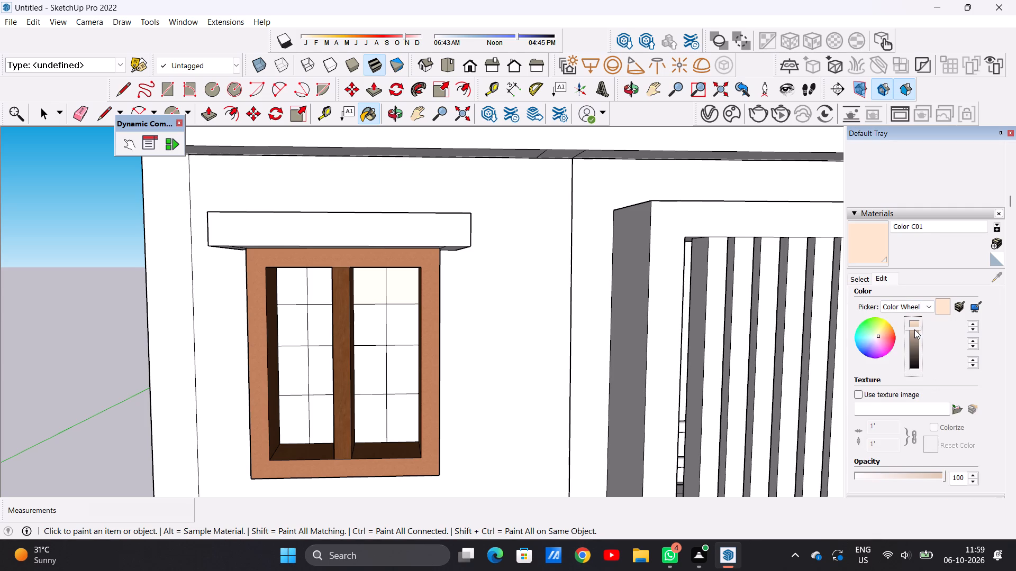
Paint the six remaining panes of the first-floor window's right sash with Color C01.
{"action": "left_click", "coordinate": [371, 322]}
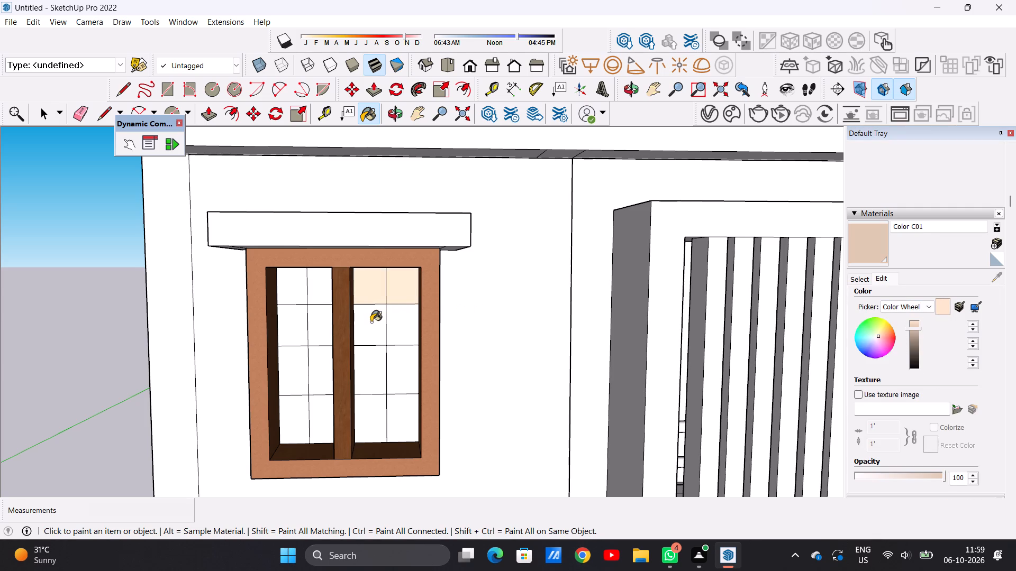
{"action": "left_click", "coordinate": [401, 326]}
{"action": "left_click", "coordinate": [372, 364]}
{"action": "left_click", "coordinate": [396, 372]}
{"action": "left_click", "coordinate": [367, 415]}
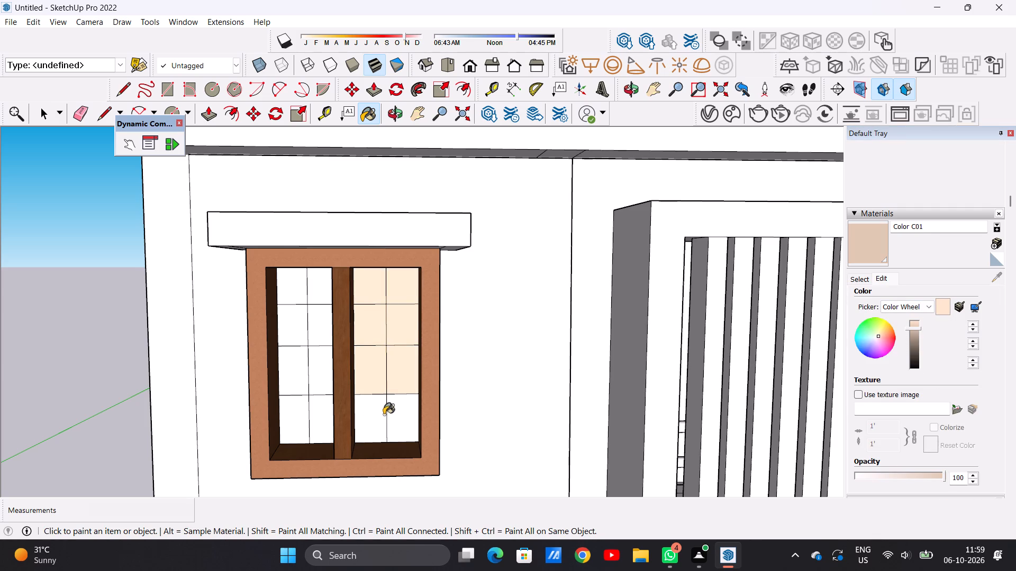
{"action": "left_click", "coordinate": [399, 417]}
Paint all eight panes of the first-floor window's left sash with Color C01.
{"action": "scroll", "coordinate": [414, 370], "scroll_direction": "down", "scroll_amount": 11}
{"action": "scroll", "coordinate": [367, 346], "scroll_direction": "up", "scroll_amount": 9}
{"action": "scroll", "coordinate": [380, 339], "scroll_direction": "down", "scroll_amount": 1}
{"action": "scroll", "coordinate": [380, 339], "scroll_direction": "up", "scroll_amount": 3}
{"action": "left_click", "coordinate": [380, 334]}
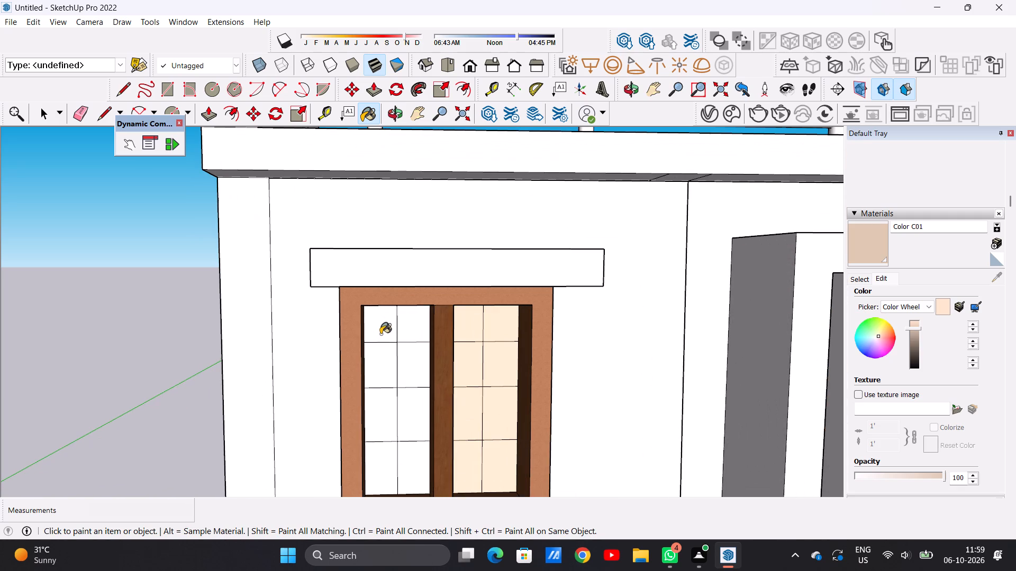
{"action": "left_click", "coordinate": [414, 331]}
{"action": "left_click", "coordinate": [417, 361]}
{"action": "left_click", "coordinate": [387, 365]}
{"action": "left_click", "coordinate": [378, 403]}
{"action": "left_click", "coordinate": [412, 409]}
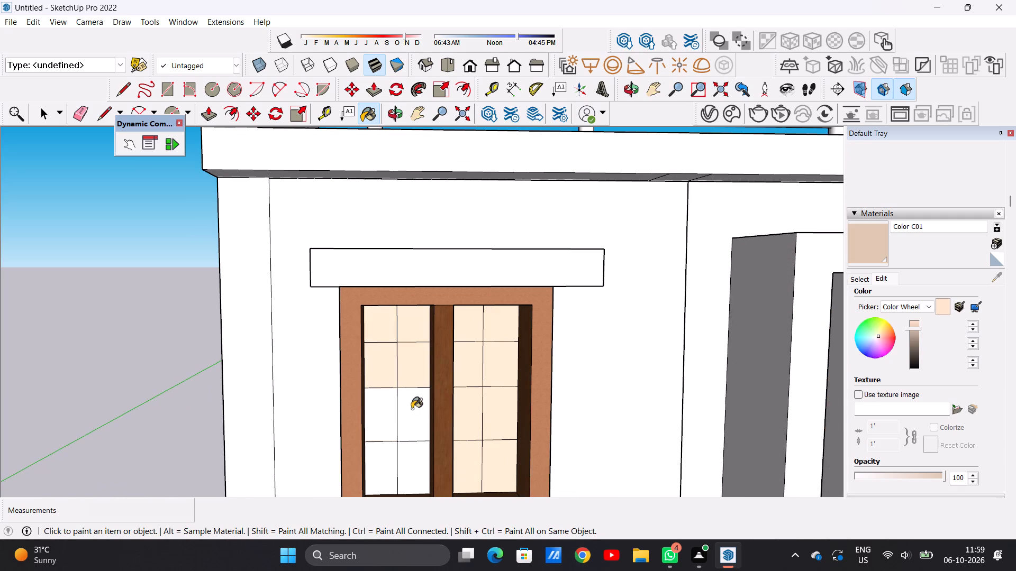
{"action": "left_click", "coordinate": [383, 466]}
{"action": "left_click", "coordinate": [412, 468]}
Paint both glass panes of the window behind the balcony's vertical slats with Color C01.
{"action": "scroll", "coordinate": [412, 373], "scroll_direction": "down", "scroll_amount": 15}
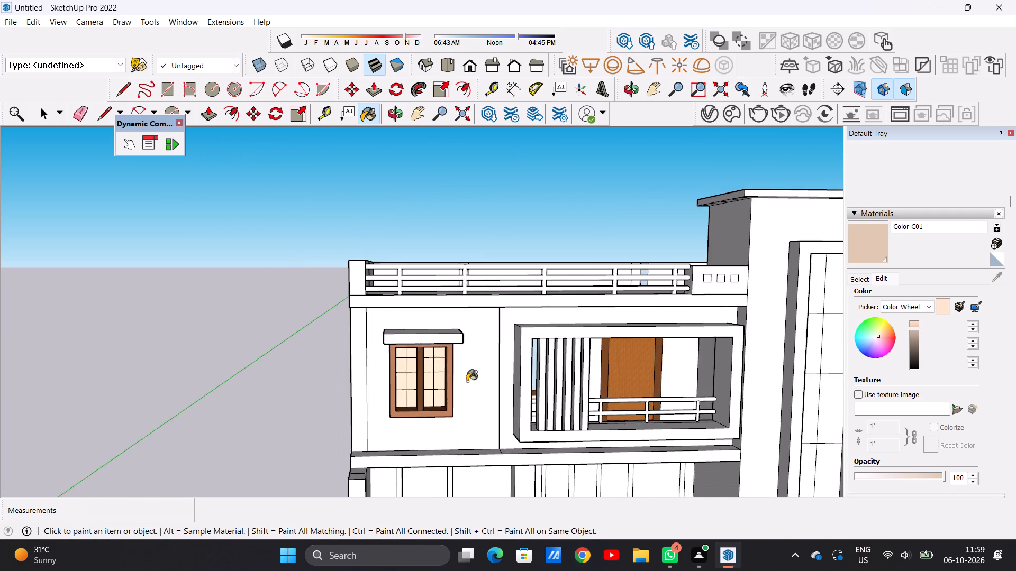
{"action": "middle_click_drag", "start_coordinate": [464, 381], "coordinate": [429, 364]}
{"action": "scroll", "coordinate": [429, 364], "scroll_direction": "down", "scroll_amount": 4}
{"action": "scroll", "coordinate": [557, 366], "scroll_direction": "up", "scroll_amount": 8}
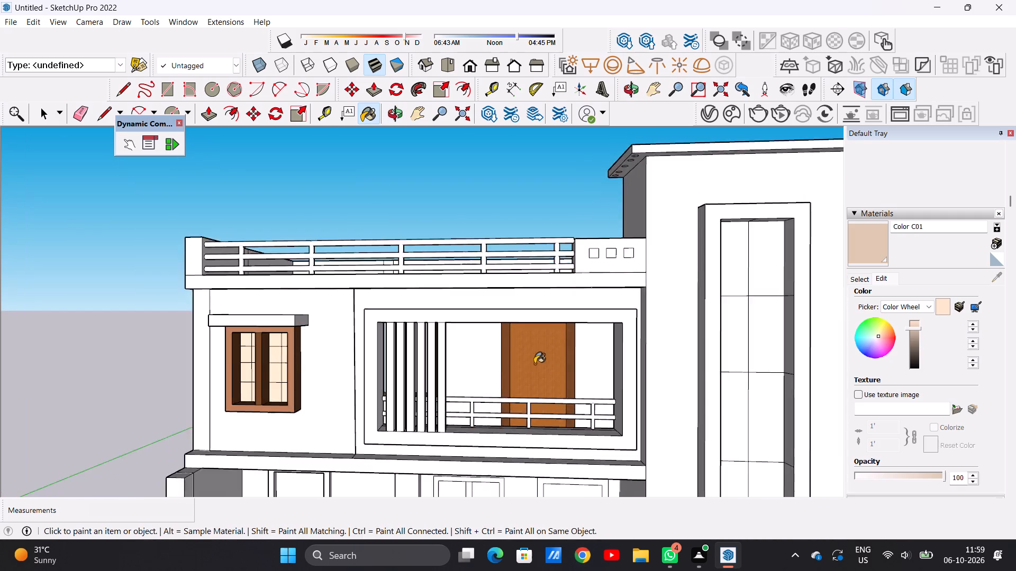
{"action": "scroll", "coordinate": [534, 364], "scroll_direction": "up", "scroll_amount": 6}
{"action": "scroll", "coordinate": [521, 370], "scroll_direction": "down", "scroll_amount": 4}
{"action": "middle_click_drag", "start_coordinate": [525, 367], "coordinate": [421, 366]}
{"action": "scroll", "coordinate": [422, 349], "scroll_direction": "up", "scroll_amount": 6}
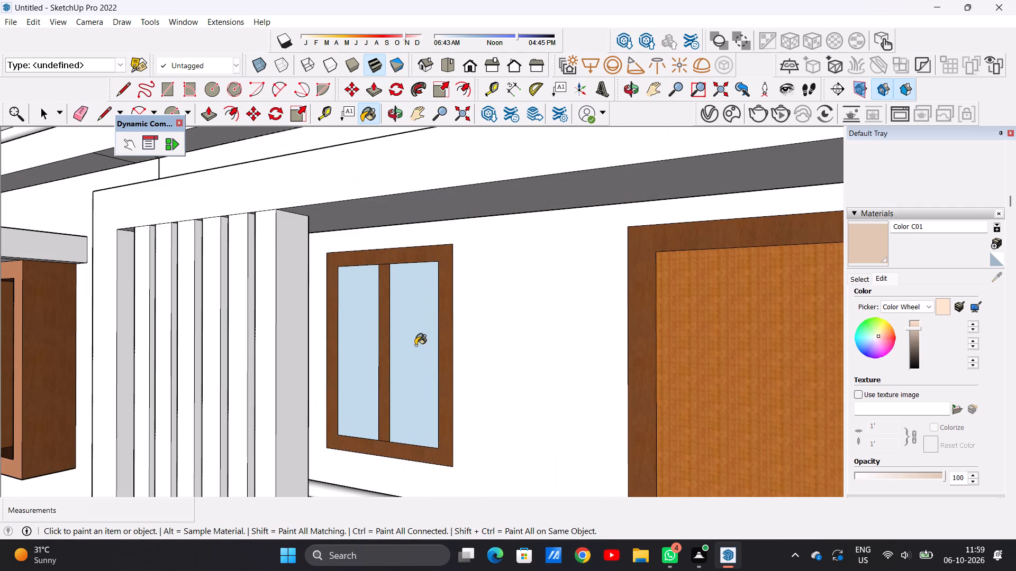
{"action": "left_click", "coordinate": [415, 345]}
{"action": "left_click", "coordinate": [364, 345]}
Examine the whole front elevation of the house with its painted windows and door.
{"action": "scroll", "coordinate": [467, 382], "scroll_direction": "down", "scroll_amount": 12}
{"action": "middle_click_drag", "start_coordinate": [437, 387], "coordinate": [508, 382]}
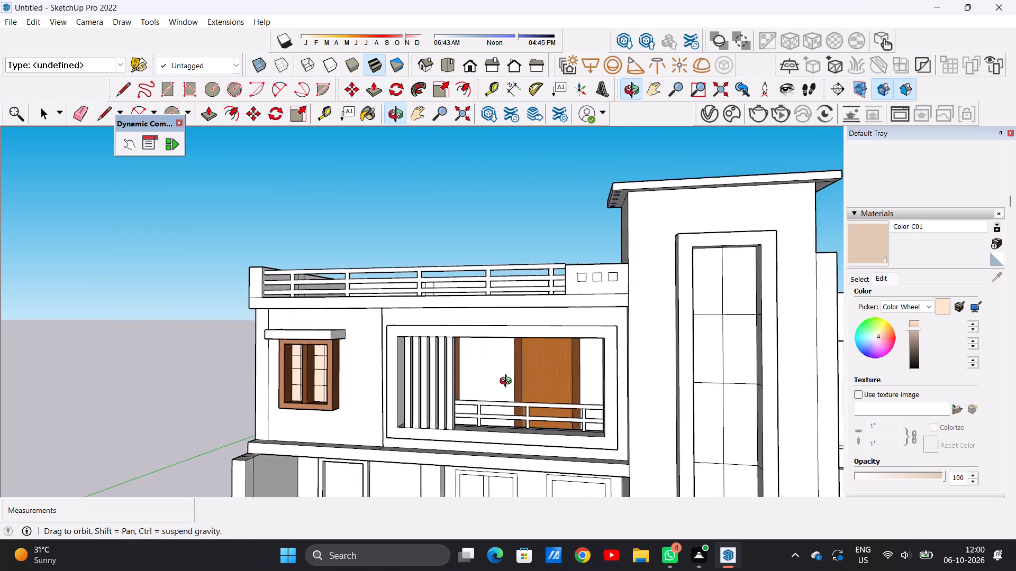
{"action": "middle_click_drag", "start_coordinate": [508, 382], "coordinate": [501, 372]}
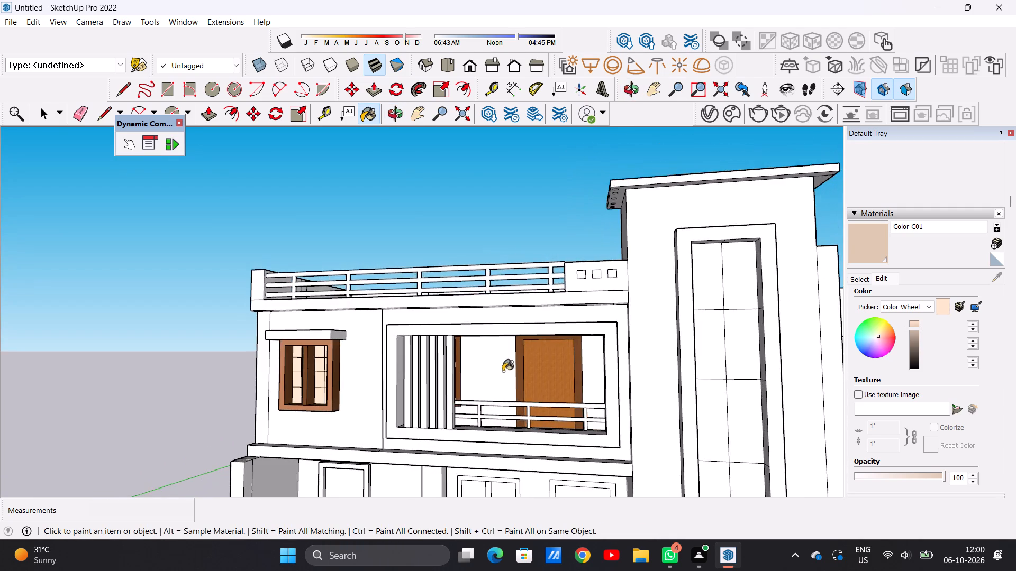
{"action": "scroll", "coordinate": [505, 369], "scroll_direction": "down", "scroll_amount": 15}
{"action": "scroll", "coordinate": [504, 379], "scroll_direction": "up", "scroll_amount": 6}
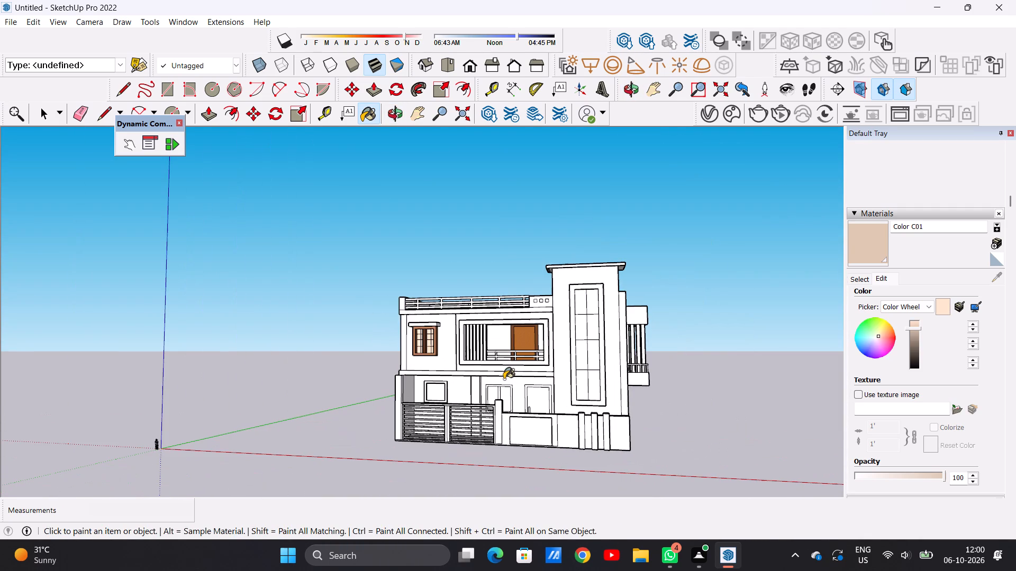
{"action": "scroll", "coordinate": [500, 384], "scroll_direction": "up", "scroll_amount": 5}
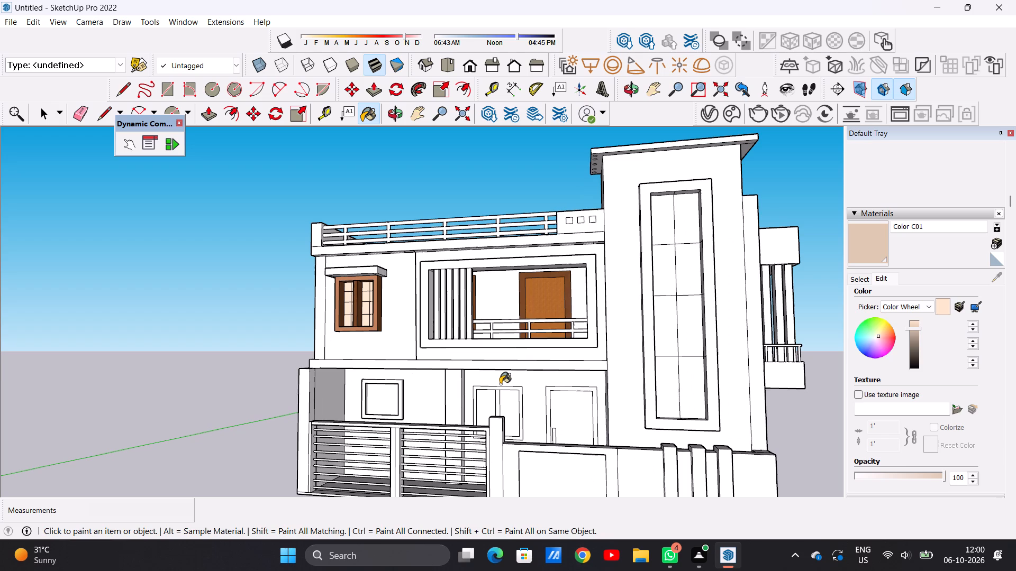
{"action": "key", "text": "space"}
{"action": "scroll", "coordinate": [518, 327], "scroll_direction": "down", "scroll_amount": 3}
{"action": "middle_click_drag", "start_coordinate": [493, 403], "coordinate": [547, 443]}
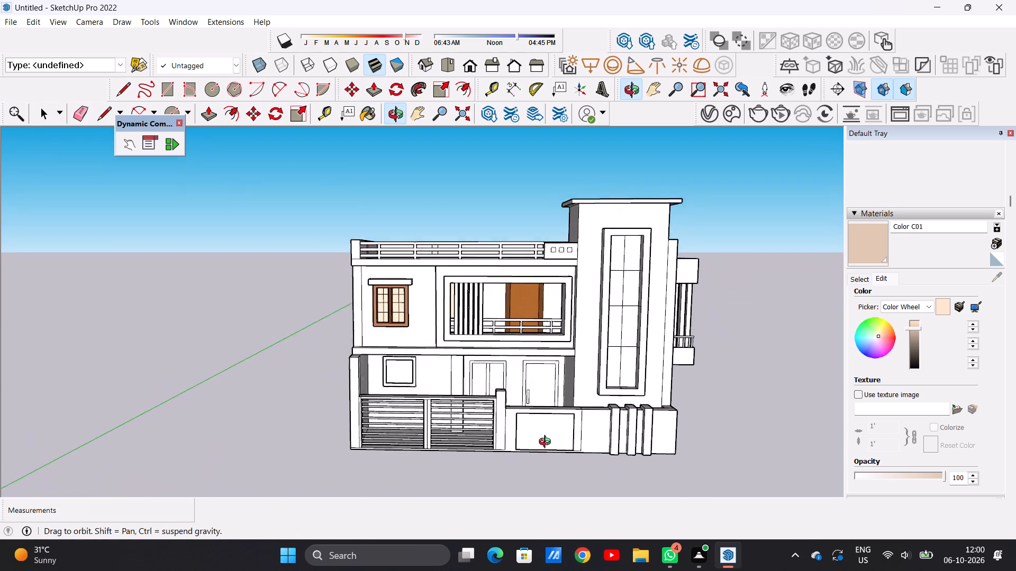
{"action": "middle_click_drag", "start_coordinate": [547, 443], "coordinate": [550, 450]}
Draw a vertical dividing line down the middle of each pane of the ground-floor two-pane window beside the door.
{"action": "scroll", "coordinate": [503, 364], "scroll_direction": "up", "scroll_amount": 8}
{"action": "middle_click_drag", "start_coordinate": [487, 384], "coordinate": [489, 410]}
{"action": "scroll", "coordinate": [486, 367], "scroll_direction": "down", "scroll_amount": 1}
{"action": "scroll", "coordinate": [486, 367], "scroll_direction": "up", "scroll_amount": 6}
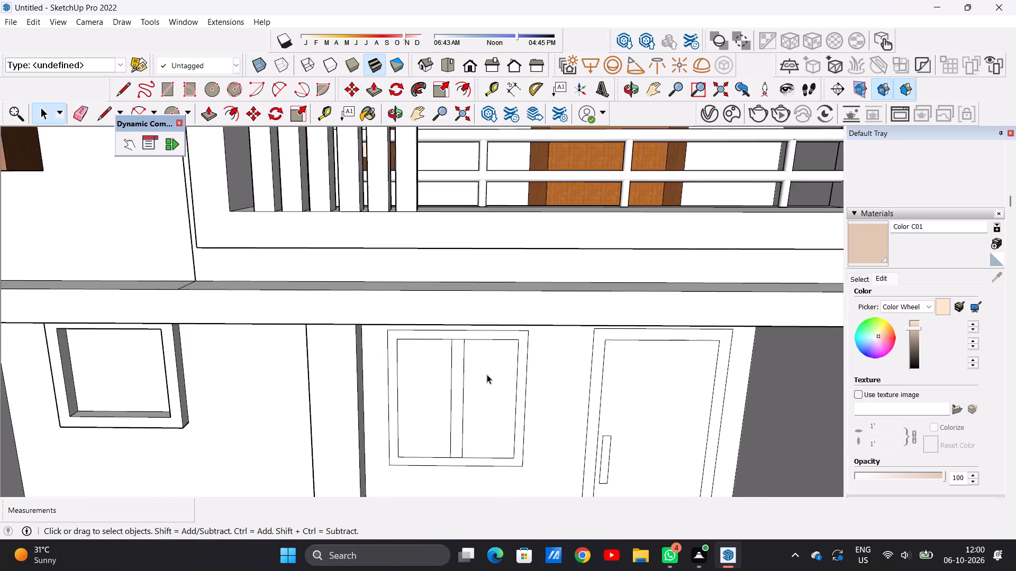
{"action": "middle_click_drag", "start_coordinate": [488, 400], "coordinate": [501, 393]}
{"action": "scroll", "coordinate": [534, 369], "scroll_direction": "down", "scroll_amount": 3}
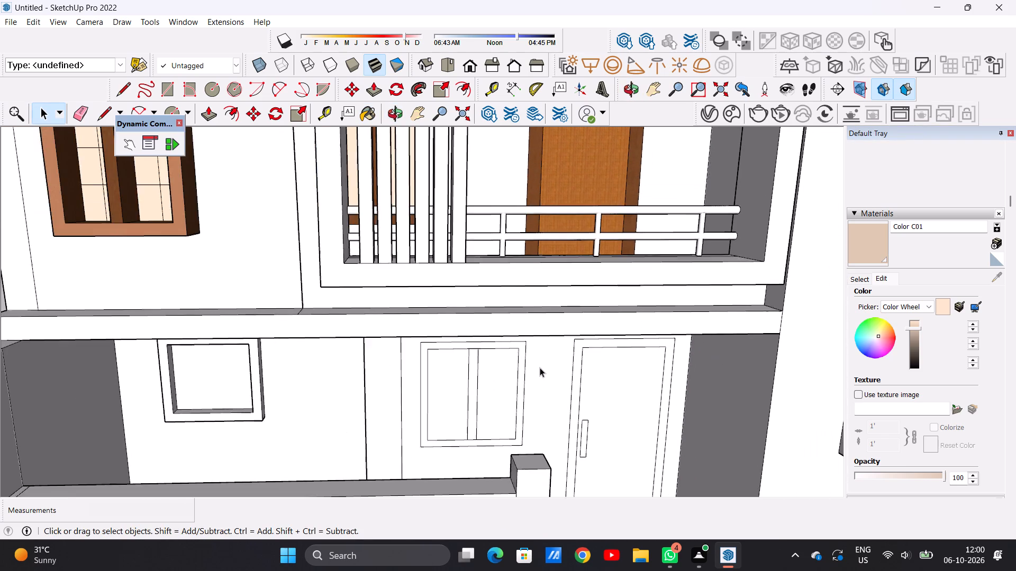
{"action": "scroll", "coordinate": [540, 367], "scroll_direction": "down", "scroll_amount": 3}
{"action": "scroll", "coordinate": [464, 374], "scroll_direction": "up", "scroll_amount": 4}
{"action": "scroll", "coordinate": [470, 368], "scroll_direction": "down", "scroll_amount": 2}
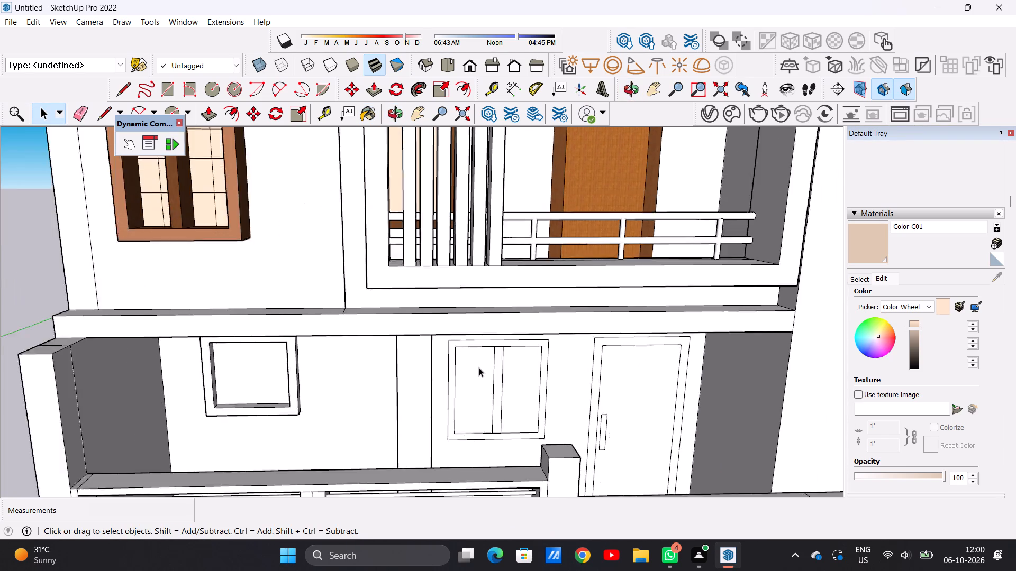
{"action": "scroll", "coordinate": [479, 367], "scroll_direction": "down", "scroll_amount": 2}
{"action": "middle_click_drag", "start_coordinate": [436, 376], "coordinate": [425, 364]}
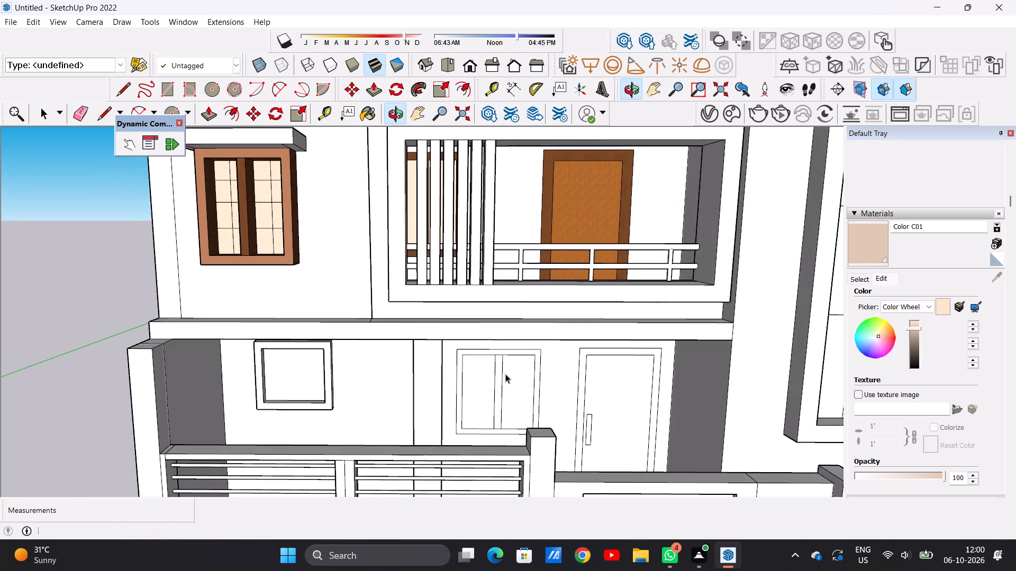
{"action": "scroll", "coordinate": [505, 374], "scroll_direction": "up", "scroll_amount": 4}
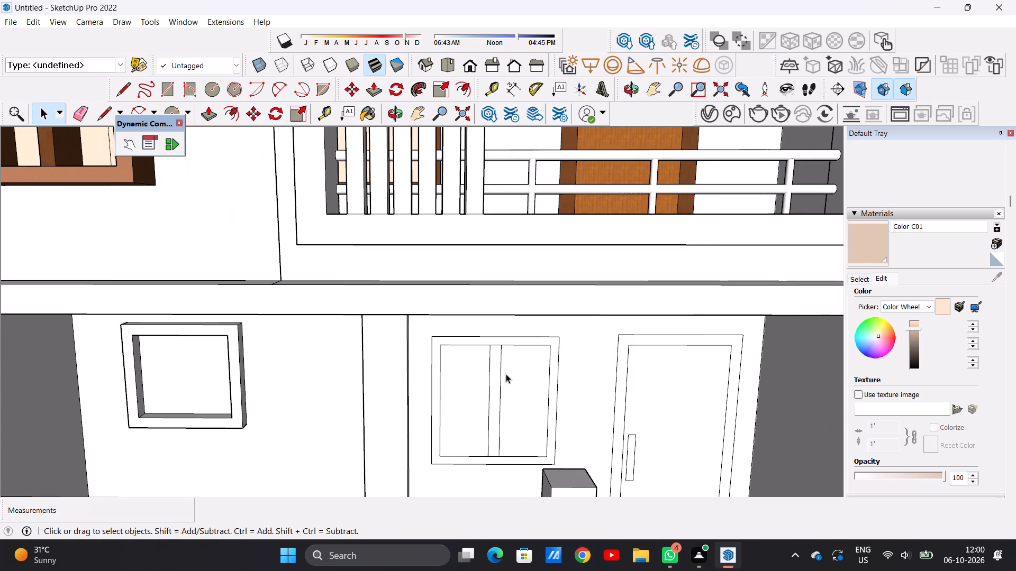
{"action": "key", "text": "l"}
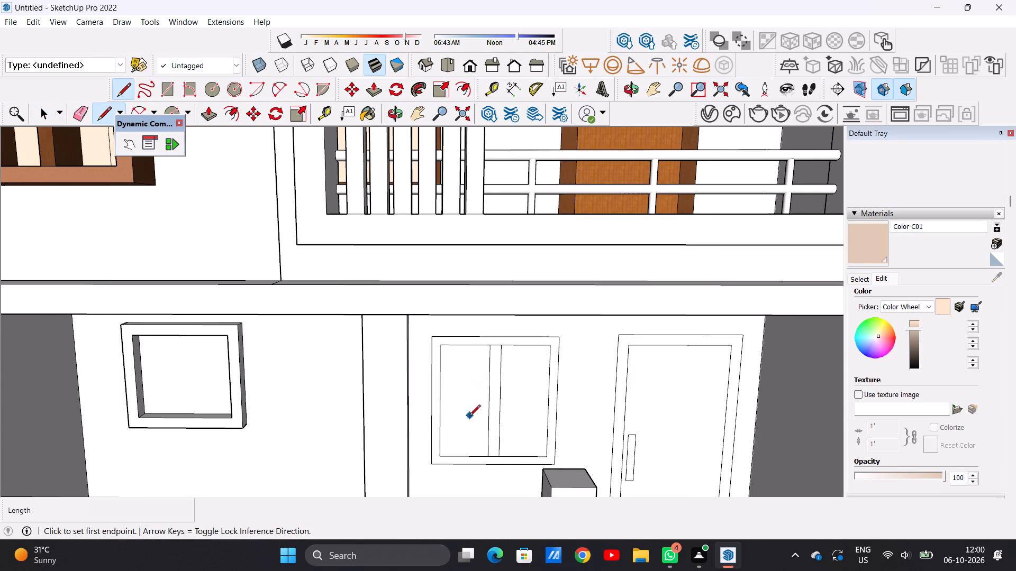
{"action": "scroll", "coordinate": [470, 431], "scroll_direction": "up", "scroll_amount": 3}
{"action": "left_click", "coordinate": [465, 314]}
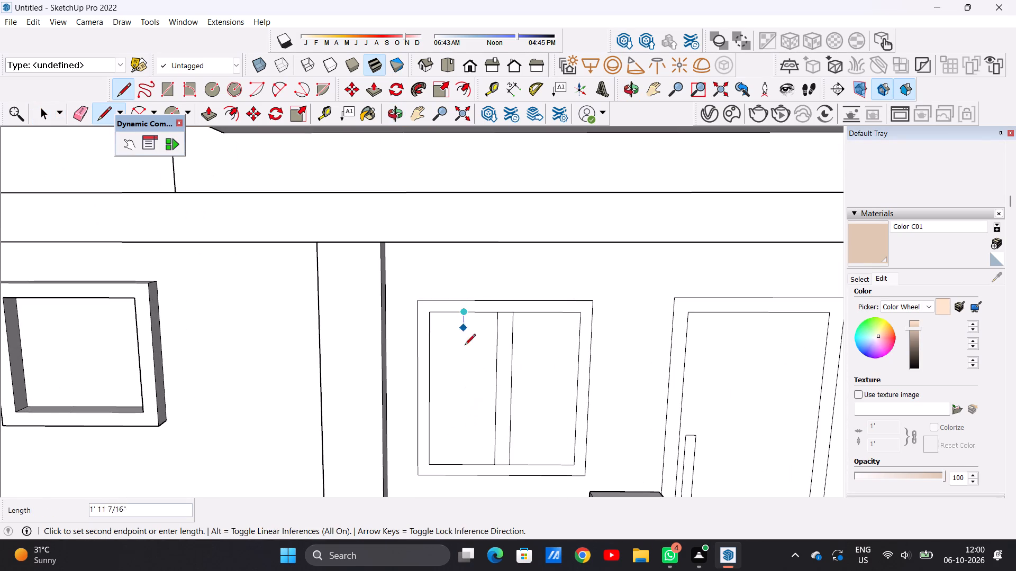
{"action": "left_click", "coordinate": [462, 465]}
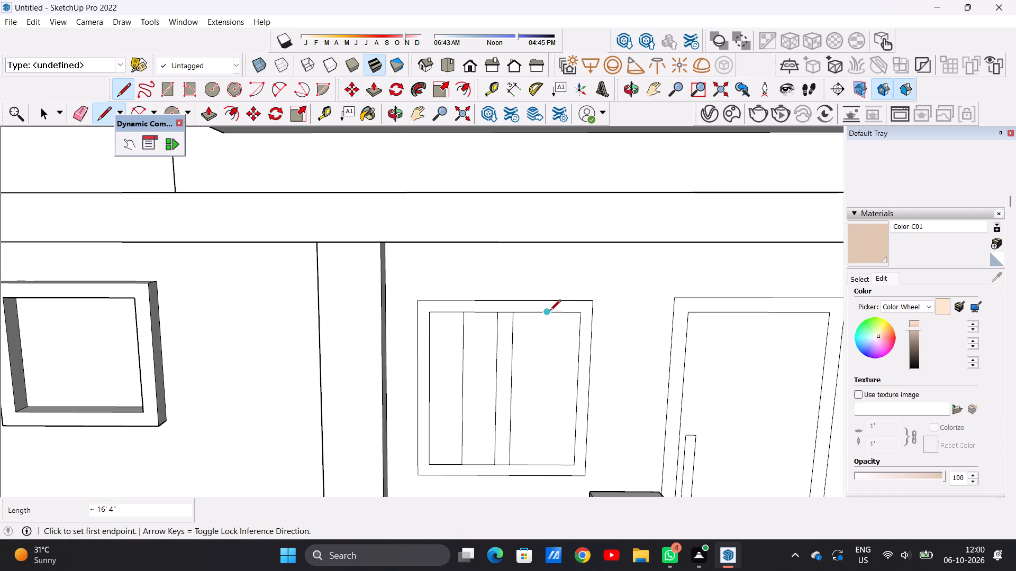
{"action": "left_click", "coordinate": [548, 311]}
{"action": "left_click", "coordinate": [546, 458]}
Draw three horizontal lines across the left pane of the ground-floor window, dividing it into four rows.
{"action": "left_click", "coordinate": [430, 358]}
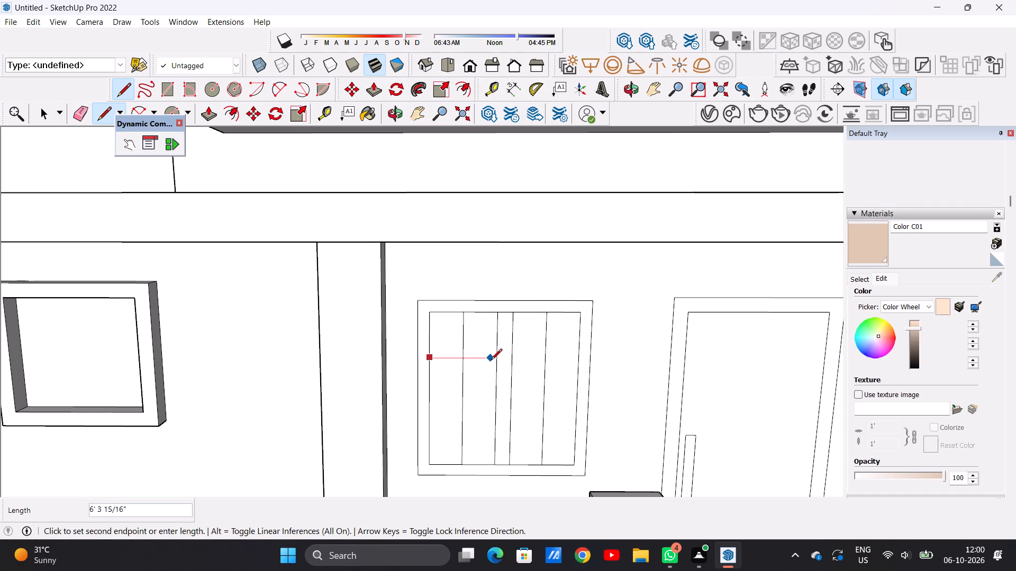
{"action": "left_click", "coordinate": [494, 361]}
{"action": "left_click", "coordinate": [430, 402]}
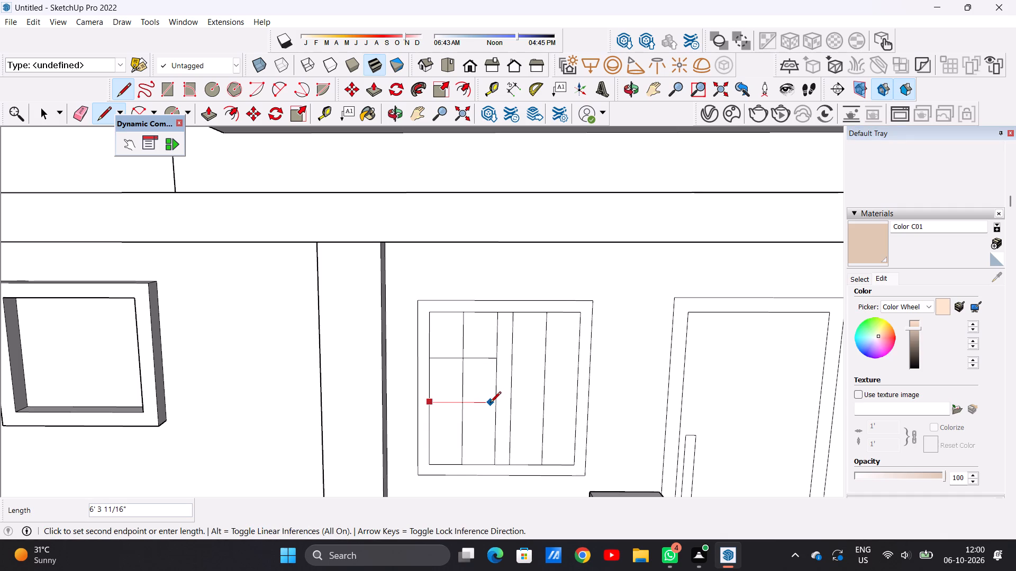
{"action": "key", "text": "space"}
{"action": "key", "text": "l"}
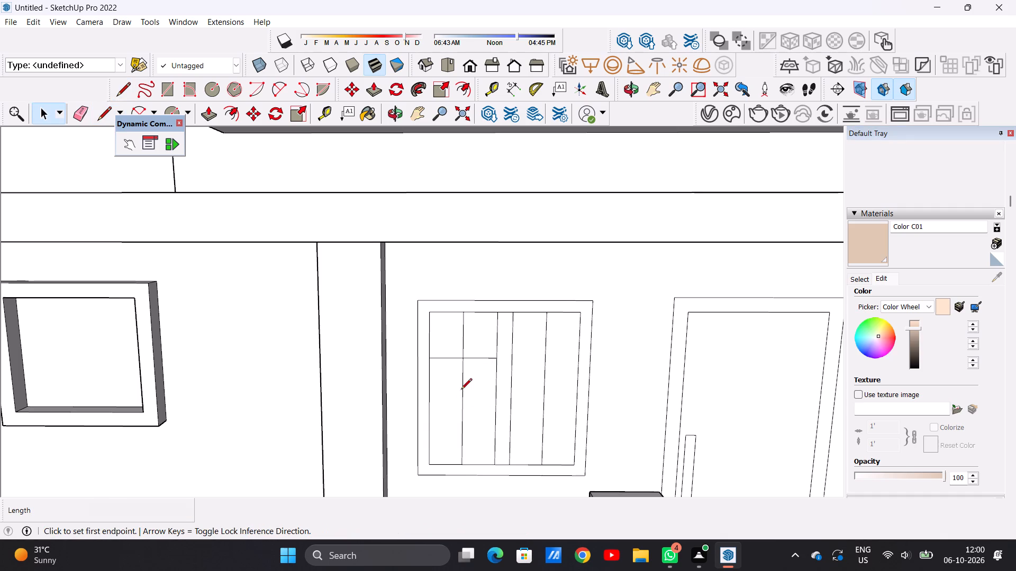
{"action": "left_click", "coordinate": [432, 393]}
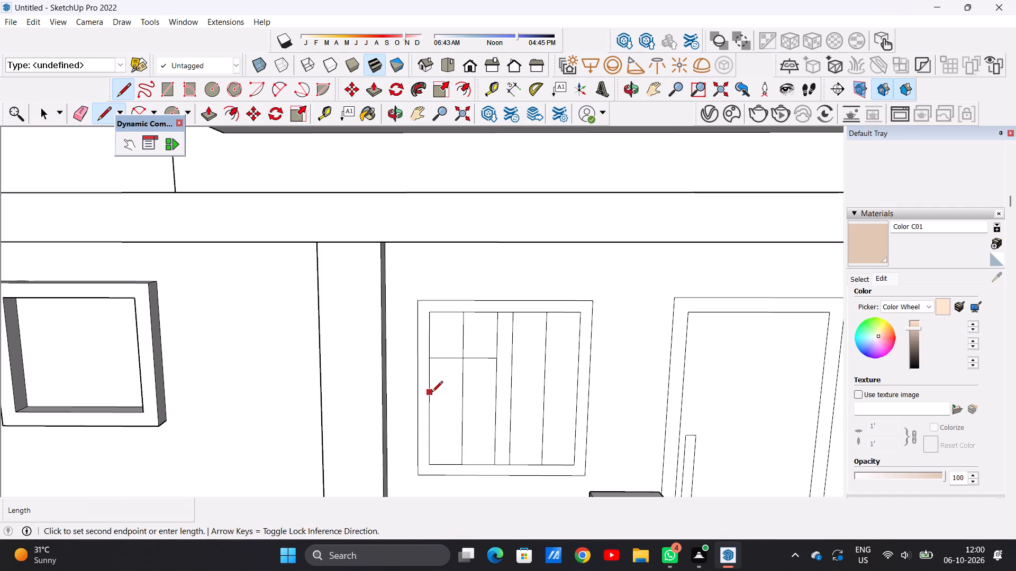
{"action": "left_click", "coordinate": [493, 399]}
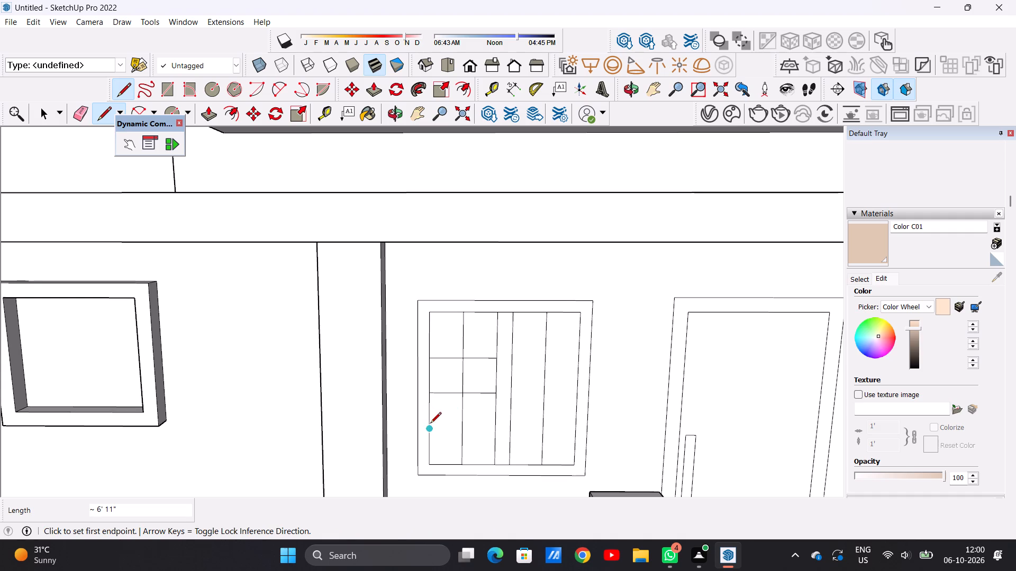
{"action": "left_click", "coordinate": [430, 424]}
{"action": "left_click", "coordinate": [494, 434]}
Draw three horizontal lines across the right pane of the ground-floor window, level with those in the left pane.
{"action": "left_click", "coordinate": [511, 356]}
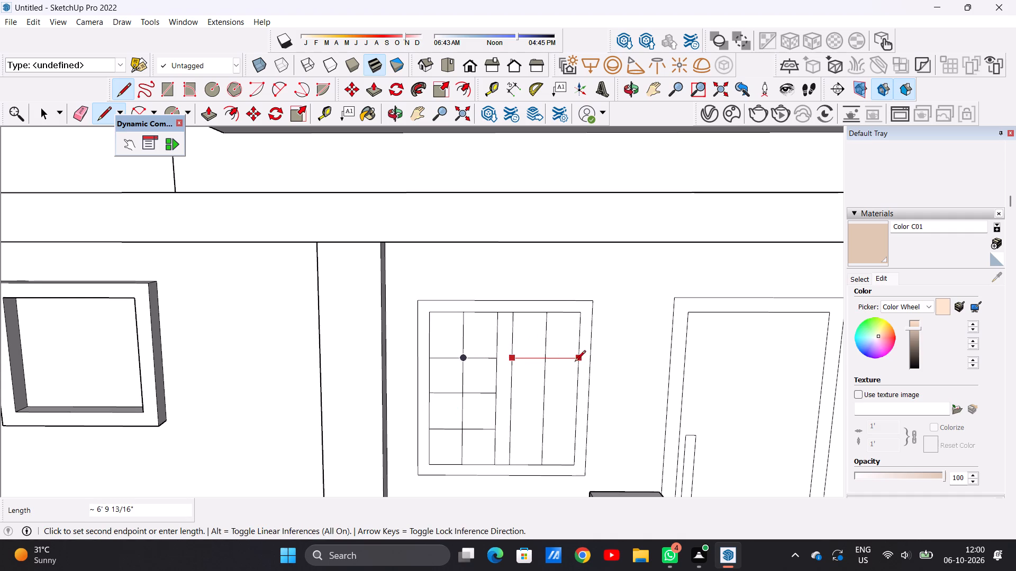
{"action": "left_click", "coordinate": [576, 362]}
{"action": "left_click", "coordinate": [513, 392]}
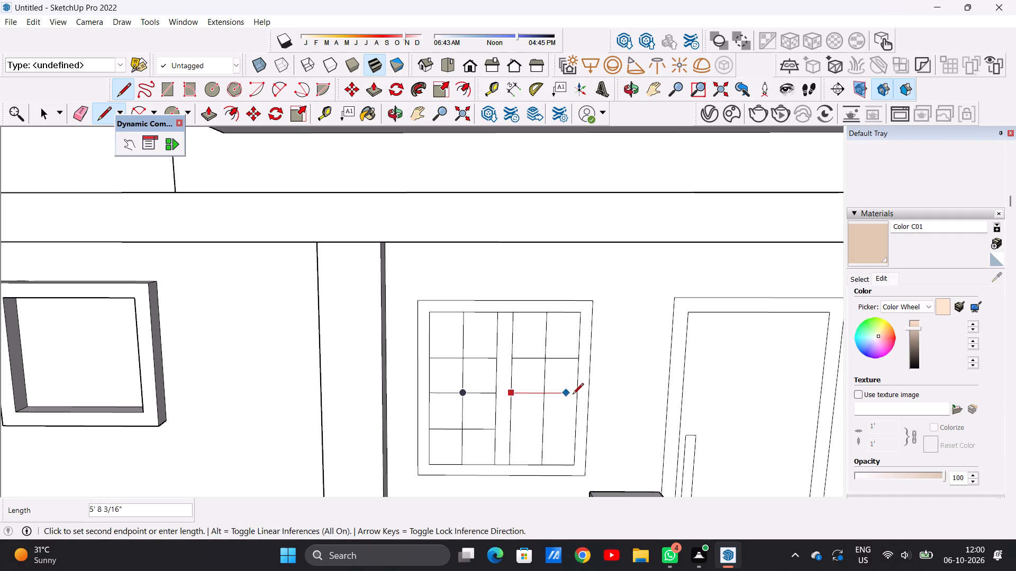
{"action": "left_click", "coordinate": [576, 397]}
{"action": "left_click", "coordinate": [510, 429]}
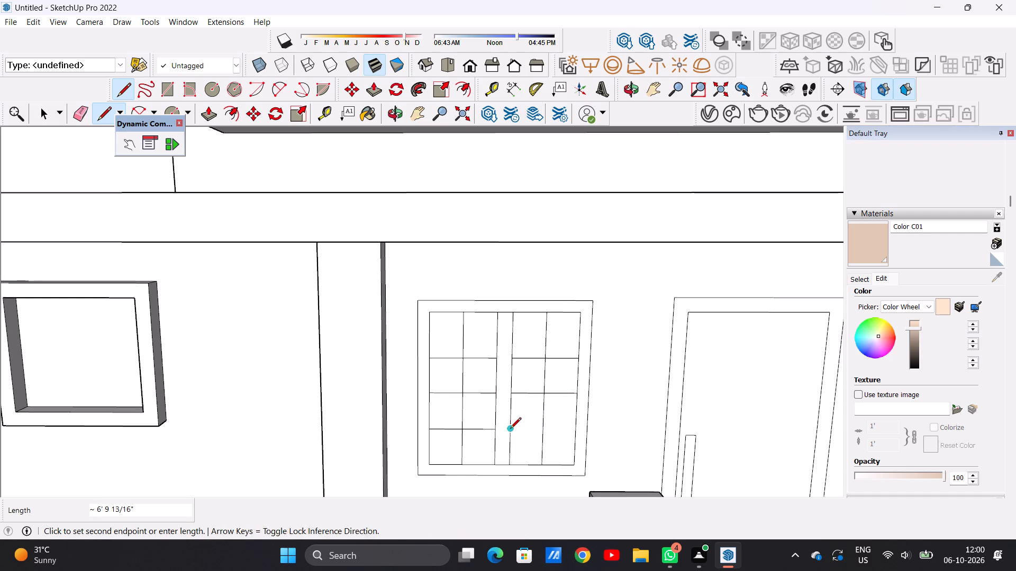
{"action": "left_click", "coordinate": [575, 432]}
{"action": "key", "text": "space"}
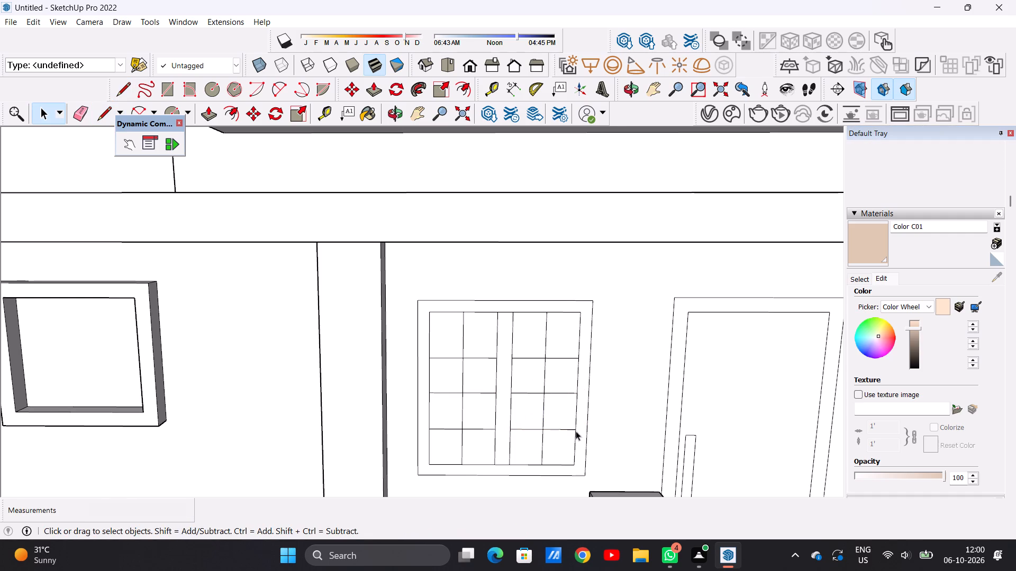
Paint all sixteen grid cells of the ground-floor window beside the door with Color C01.
{"action": "scroll", "coordinate": [526, 373], "scroll_direction": "down", "scroll_amount": 13}
{"action": "scroll", "coordinate": [556, 362], "scroll_direction": "up", "scroll_amount": 8}
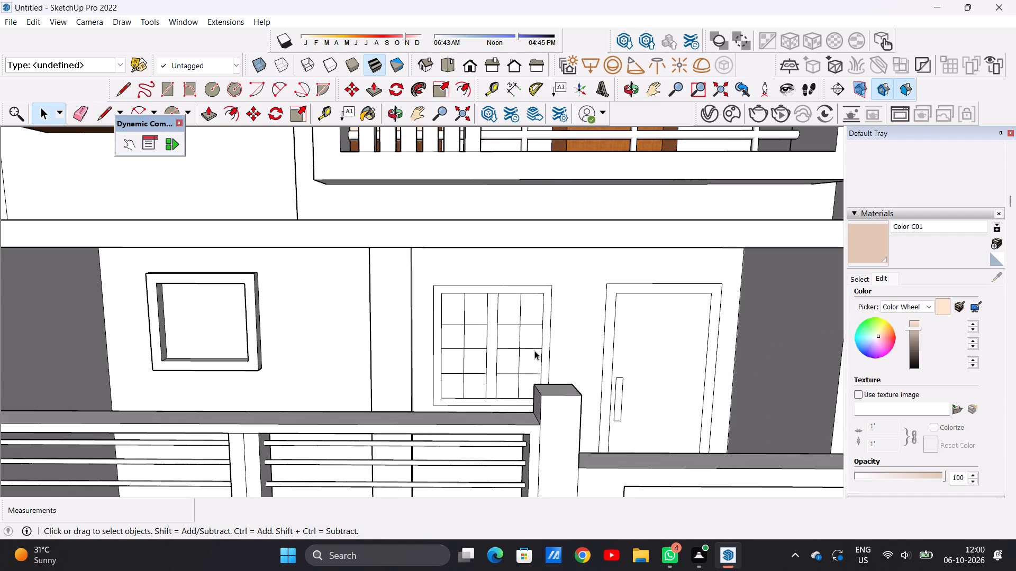
{"action": "left_click", "coordinate": [858, 242]}
{"action": "scroll", "coordinate": [492, 366], "scroll_direction": "up", "scroll_amount": 6}
{"action": "left_click", "coordinate": [421, 266]}
{"action": "left_click", "coordinate": [458, 272]}
{"action": "left_click", "coordinate": [457, 315]}
{"action": "left_click", "coordinate": [427, 318]}
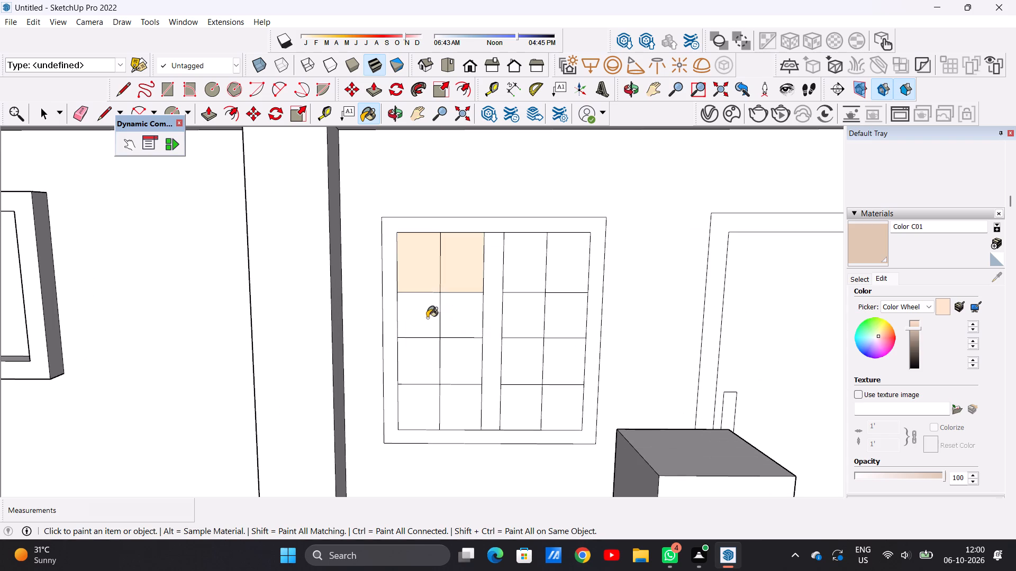
{"action": "left_click", "coordinate": [539, 282]}
{"action": "left_click", "coordinate": [556, 283]}
{"action": "left_click", "coordinate": [560, 312]}
{"action": "left_click", "coordinate": [533, 318]}
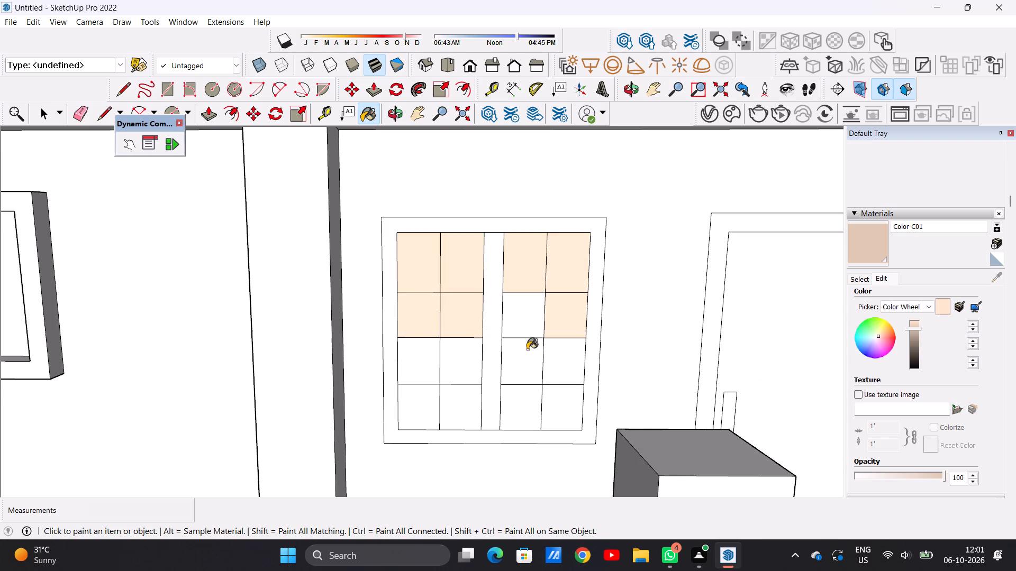
{"action": "left_click", "coordinate": [526, 353]}
{"action": "left_click", "coordinate": [572, 368]}
{"action": "left_click", "coordinate": [554, 404]}
{"action": "left_click", "coordinate": [526, 412]}
{"action": "left_click", "coordinate": [460, 414]}
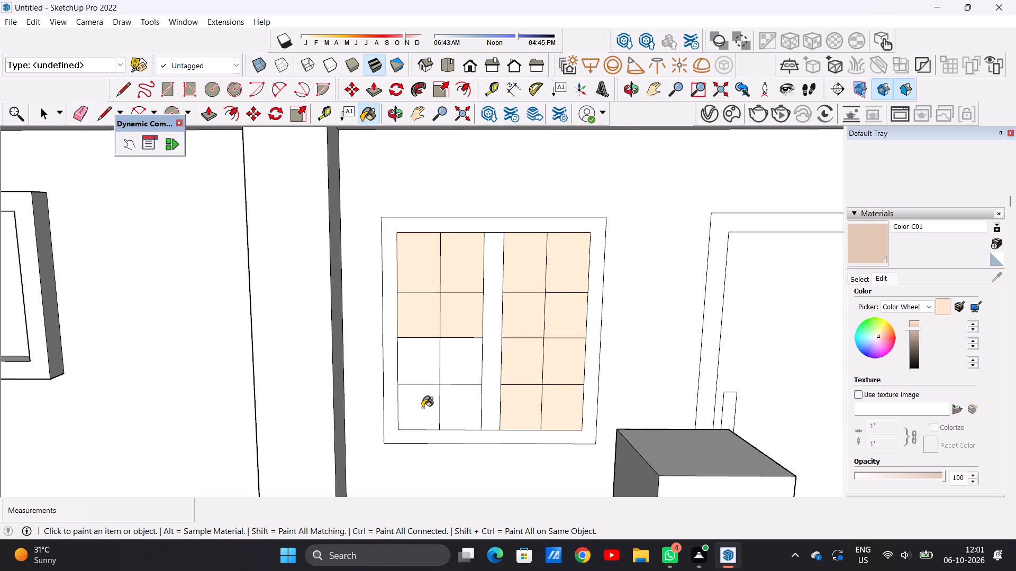
{"action": "left_click", "coordinate": [421, 408]}
{"action": "left_click", "coordinate": [421, 380]}
{"action": "left_click", "coordinate": [457, 371]}
{"action": "scroll", "coordinate": [471, 373], "scroll_direction": "down", "scroll_amount": 16}
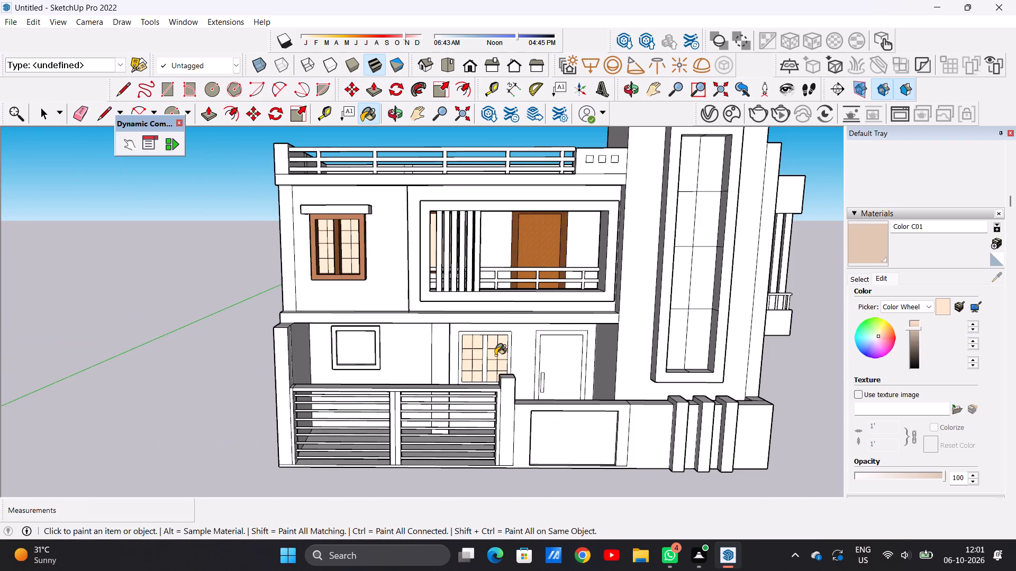
{"action": "scroll", "coordinate": [498, 337], "scroll_direction": "up", "scroll_amount": 6}
{"action": "key", "text": "space"}
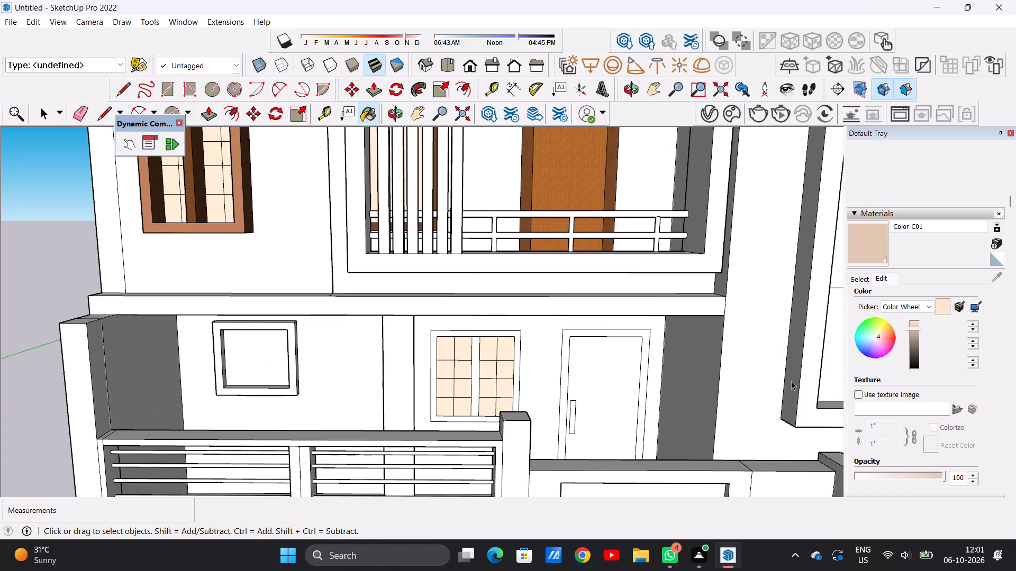
Paint the frame and centre mullion of the gridded ground-floor window with Wood Veneer 01 from the Wood collection.
{"action": "left_click", "coordinate": [866, 277]}
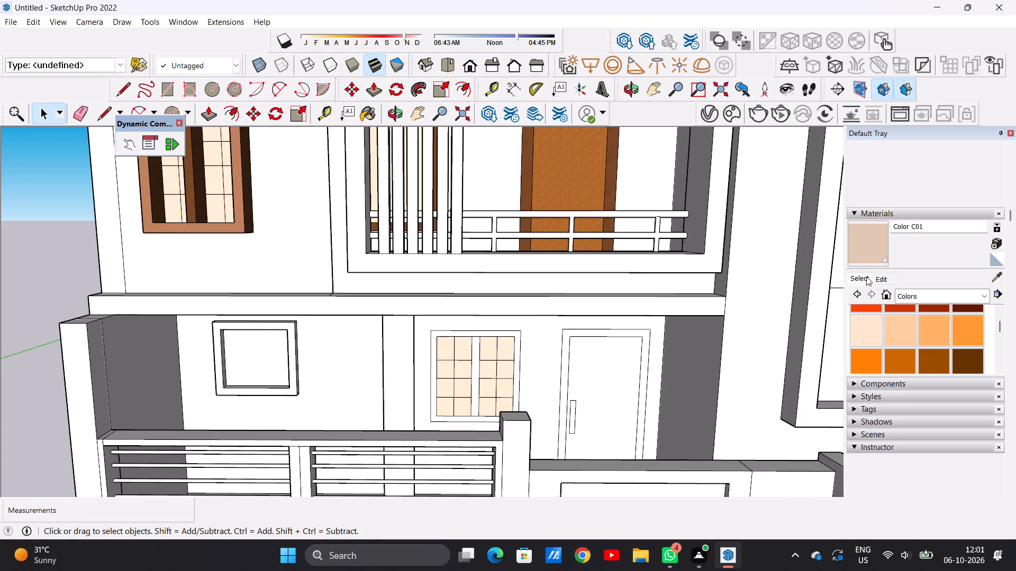
{"action": "left_click", "coordinate": [980, 297]}
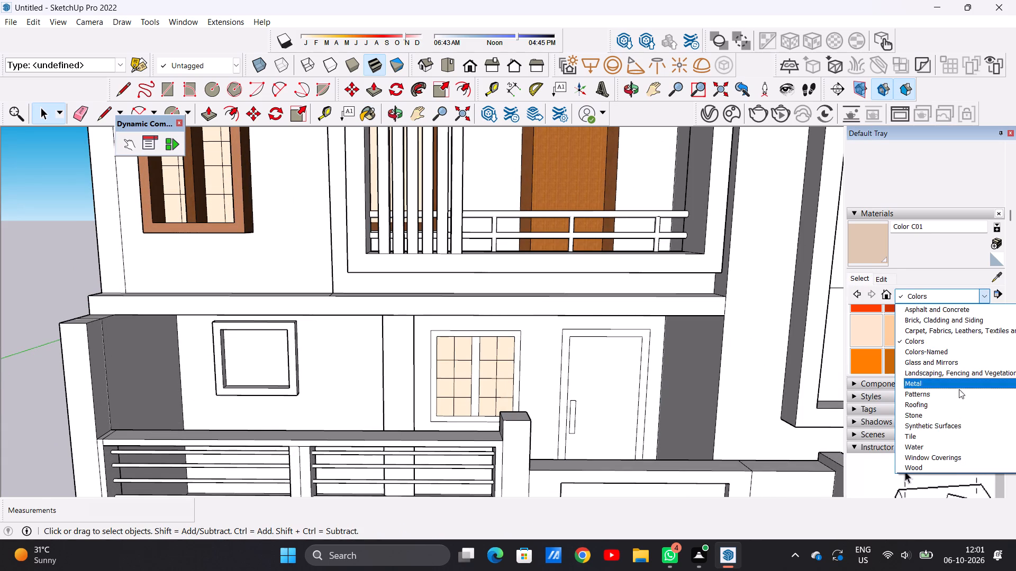
{"action": "left_click", "coordinate": [921, 464]}
{"action": "scroll", "coordinate": [934, 359], "scroll_direction": "down", "scroll_amount": 3}
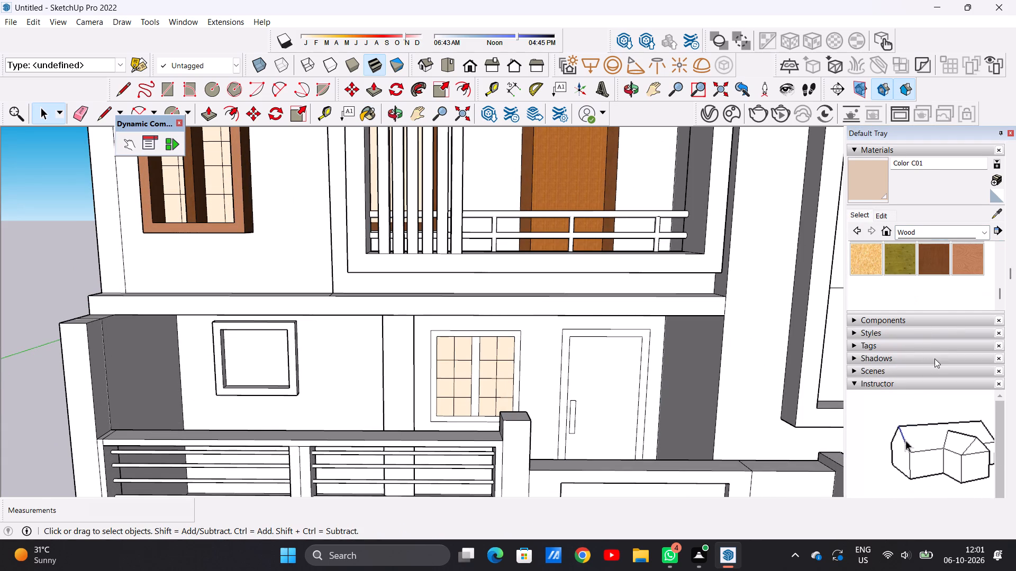
{"action": "left_click", "coordinate": [938, 261]}
{"action": "scroll", "coordinate": [469, 331], "scroll_direction": "up", "scroll_amount": 5}
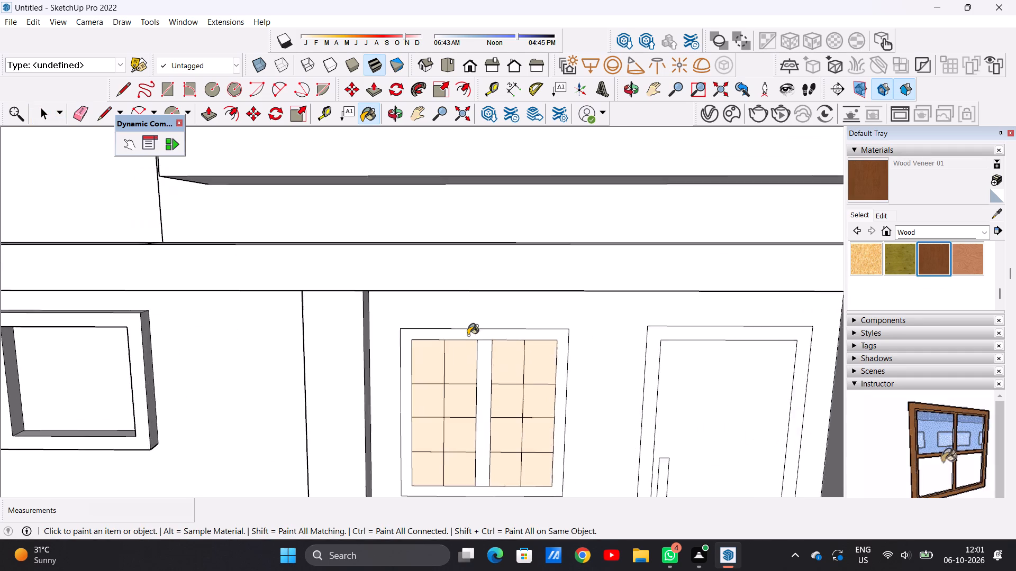
{"action": "scroll", "coordinate": [468, 335], "scroll_direction": "up", "scroll_amount": 6}
{"action": "left_click", "coordinate": [489, 374]}
{"action": "left_click", "coordinate": [495, 325]}
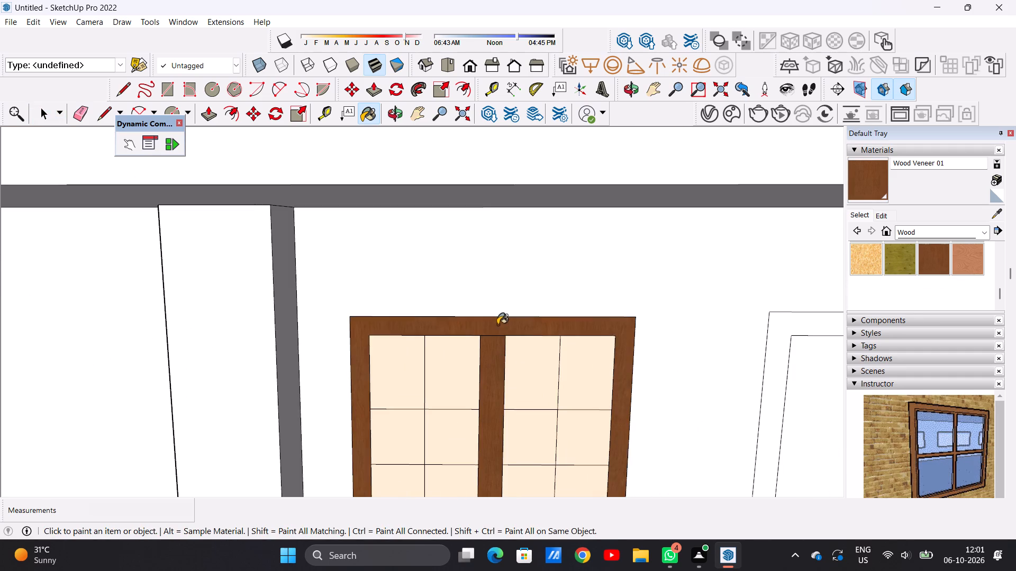
Extrude the gridded ground-floor window's outer frame and centre mullion outward by about 2' 5 1/4".
{"action": "scroll", "coordinate": [511, 317], "scroll_direction": "down", "scroll_amount": 17}
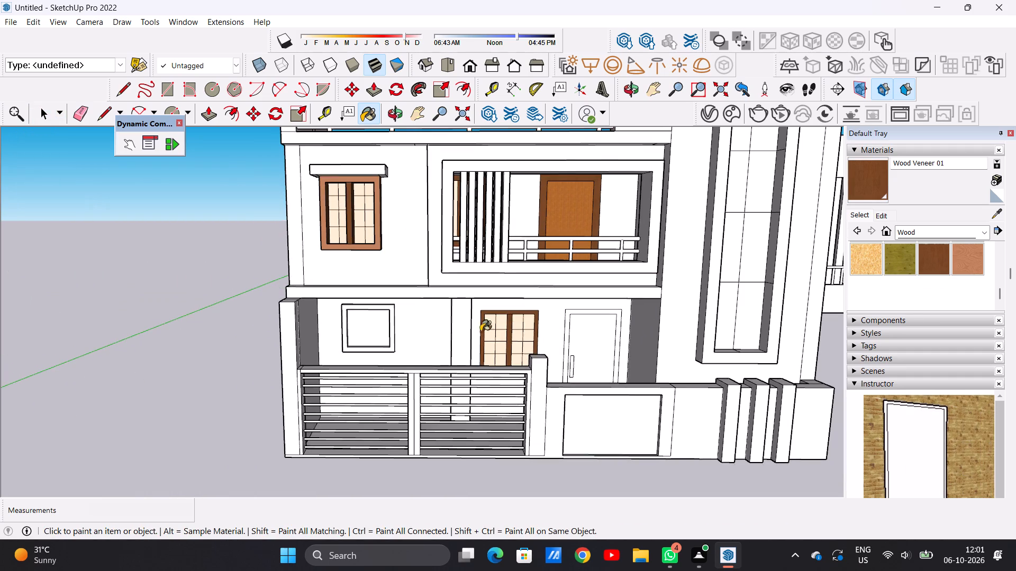
{"action": "scroll", "coordinate": [472, 334], "scroll_direction": "down", "scroll_amount": 1}
{"action": "scroll", "coordinate": [472, 334], "scroll_direction": "up", "scroll_amount": 4}
{"action": "middle_click_drag", "start_coordinate": [469, 339], "coordinate": [474, 348]}
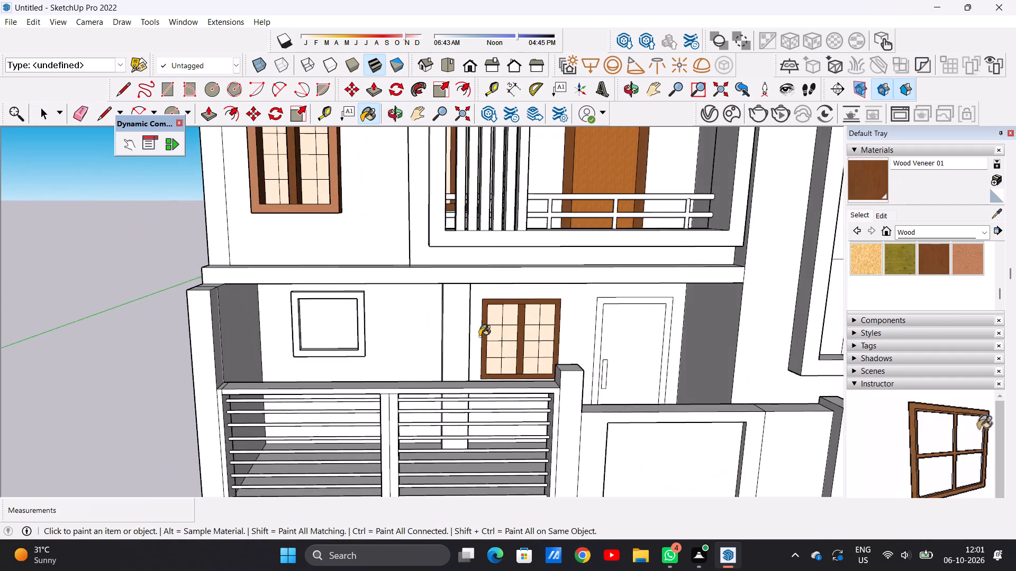
{"action": "scroll", "coordinate": [479, 320], "scroll_direction": "up", "scroll_amount": 6}
{"action": "key", "text": "space"}
{"action": "type", "text": "P"}
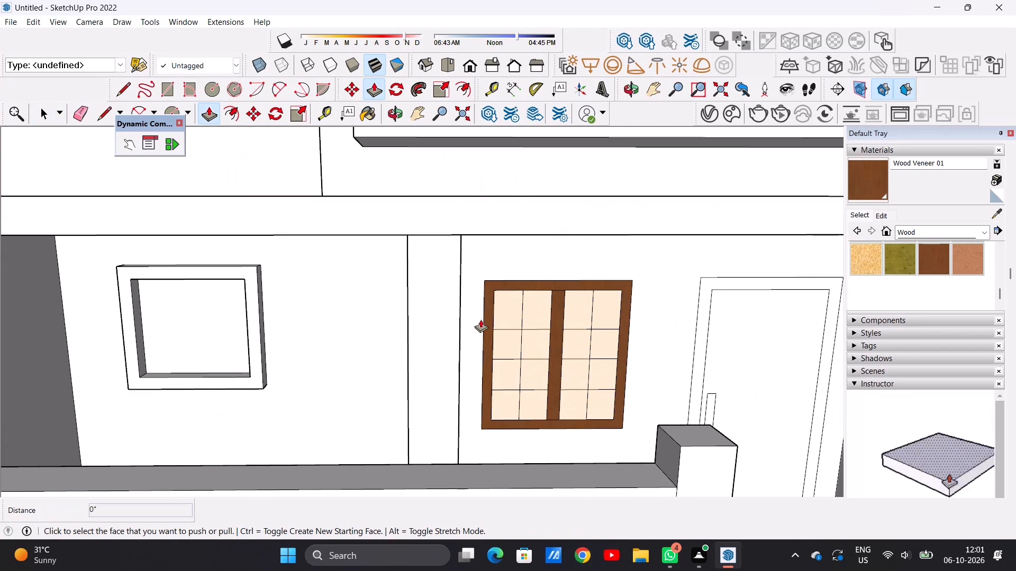
{"action": "middle_click_drag", "start_coordinate": [595, 342], "coordinate": [646, 339]}
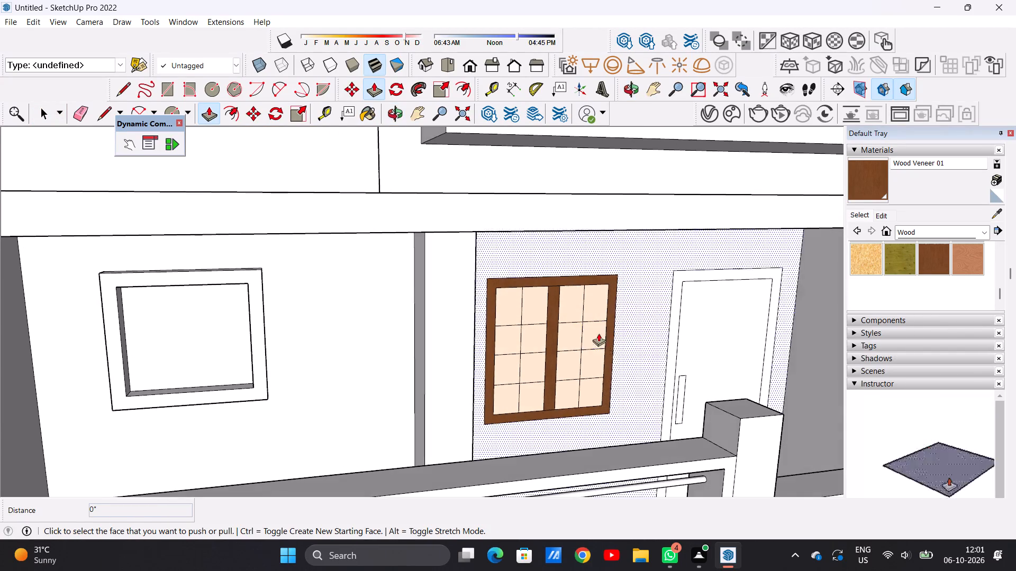
{"action": "scroll", "coordinate": [506, 320], "scroll_direction": "up", "scroll_amount": 5}
{"action": "left_click", "coordinate": [484, 329]}
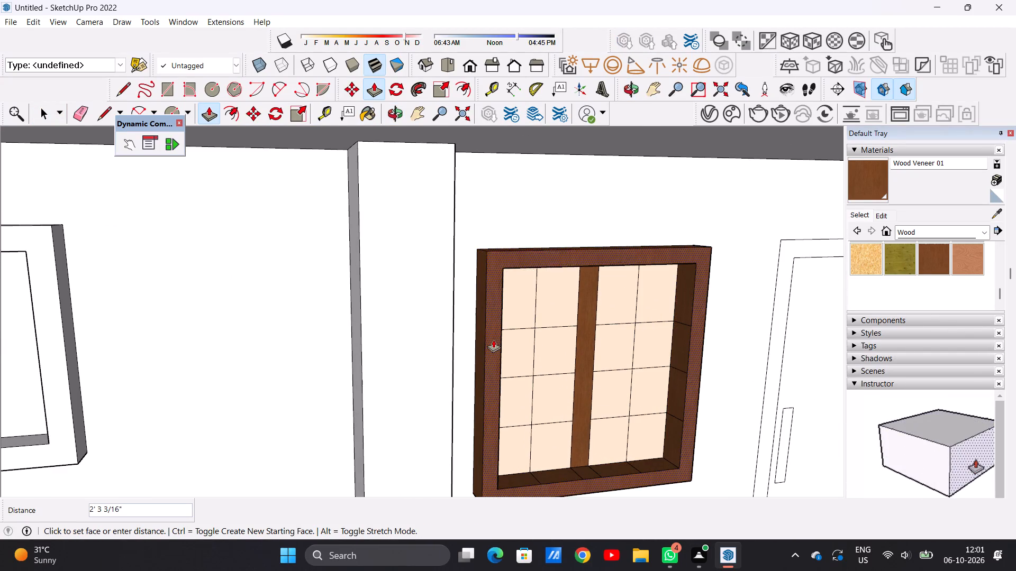
{"action": "left_click", "coordinate": [493, 340]}
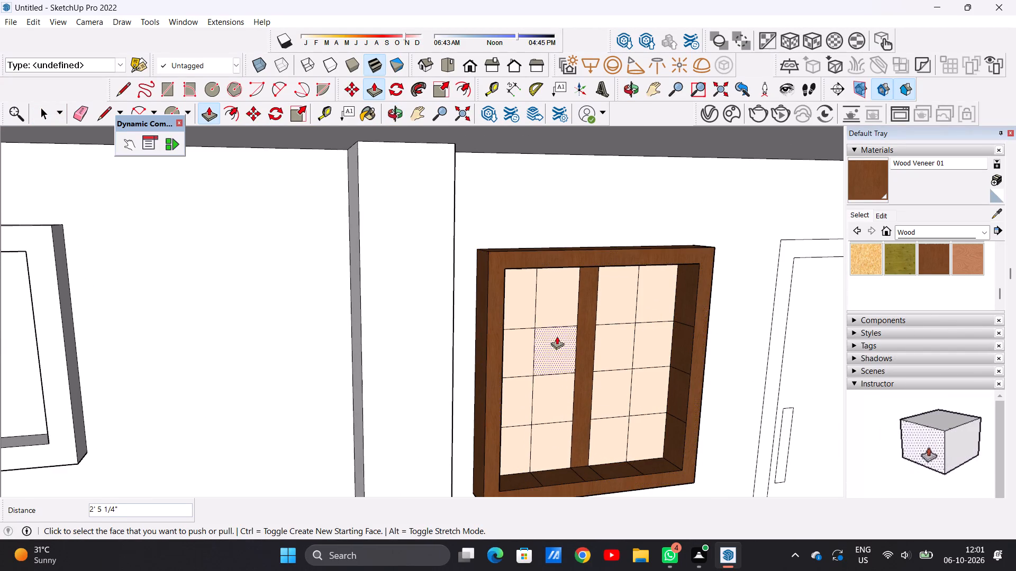
{"action": "left_click", "coordinate": [584, 335]}
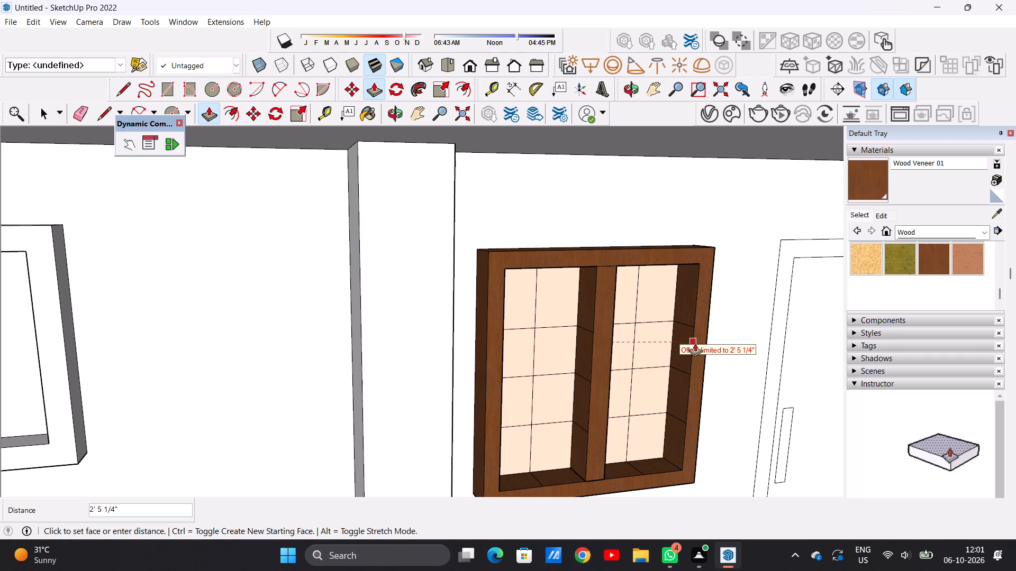
{"action": "left_click", "coordinate": [695, 335]}
{"action": "key", "text": "space"}
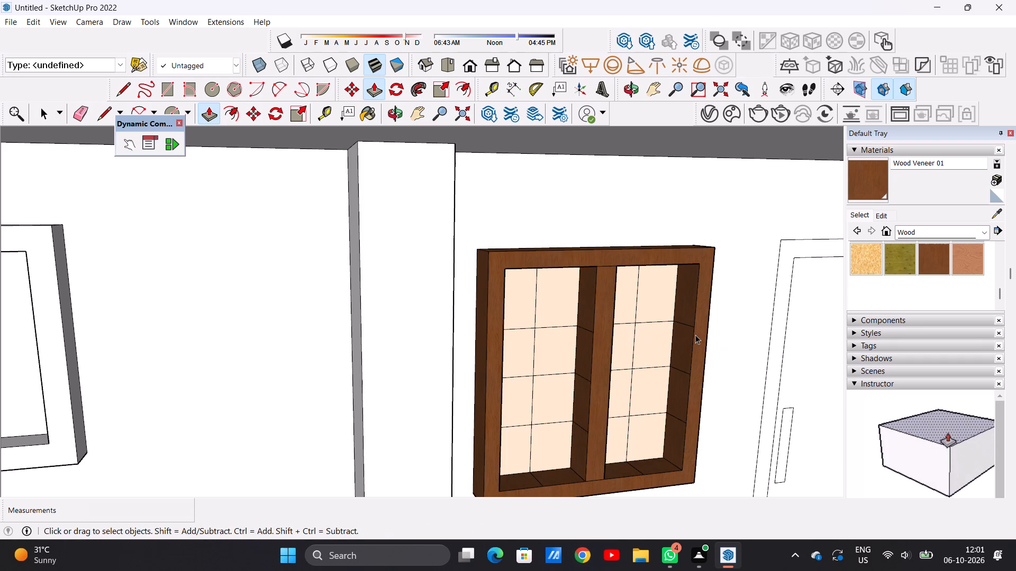
Paint the front face of the square ground-floor window frame behind the gate with Wood Veneer 02.
{"action": "scroll", "coordinate": [563, 296], "scroll_direction": "down", "scroll_amount": 13}
{"action": "scroll", "coordinate": [464, 242], "scroll_direction": "up", "scroll_amount": 1}
{"action": "scroll", "coordinate": [464, 242], "scroll_direction": "down", "scroll_amount": 4}
{"action": "middle_click_drag", "start_coordinate": [630, 253], "coordinate": [550, 250]}
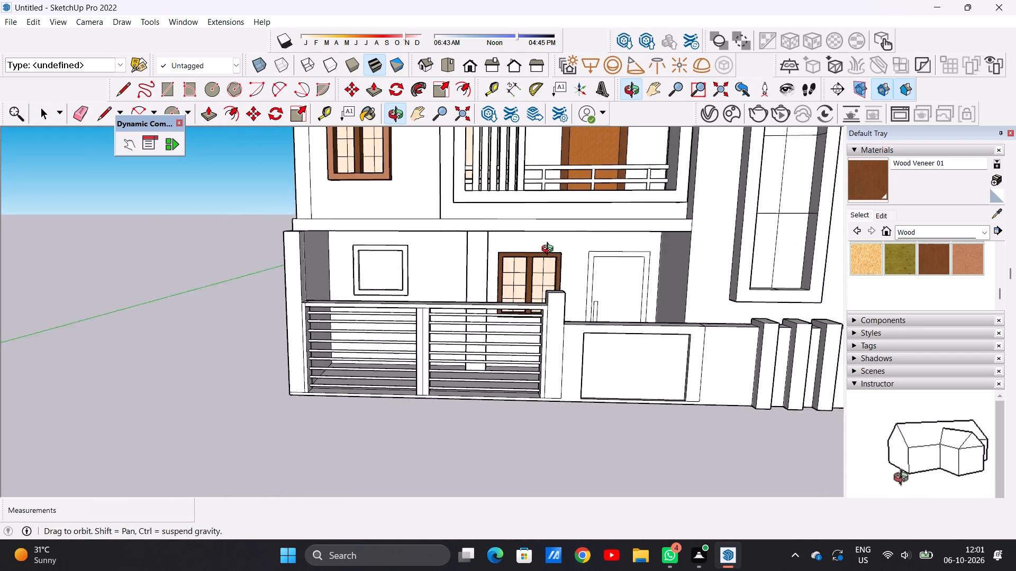
{"action": "middle_click_drag", "start_coordinate": [550, 250], "coordinate": [556, 252]}
{"action": "scroll", "coordinate": [537, 273], "scroll_direction": "down", "scroll_amount": 6}
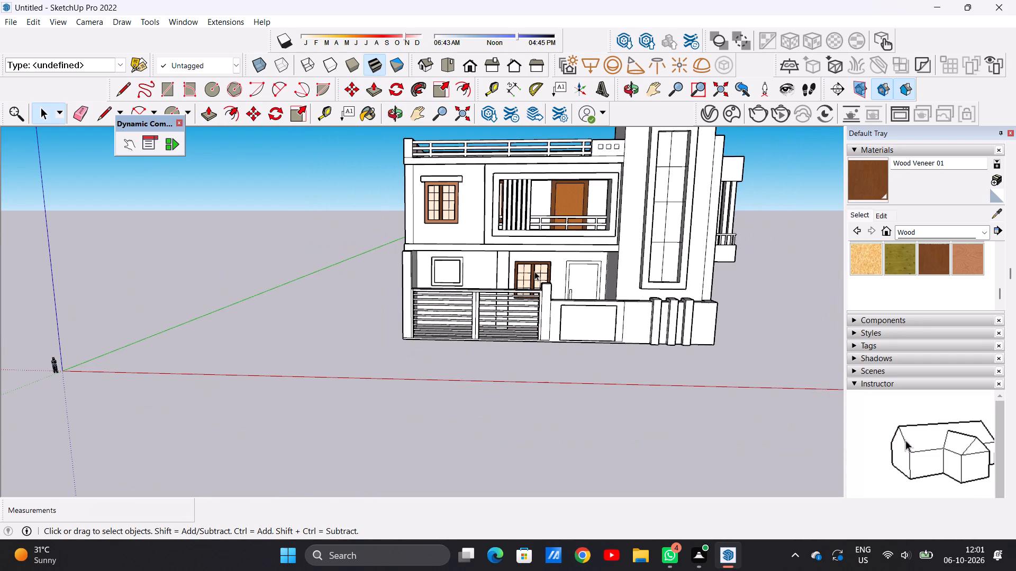
{"action": "scroll", "coordinate": [461, 269], "scroll_direction": "up", "scroll_amount": 10}
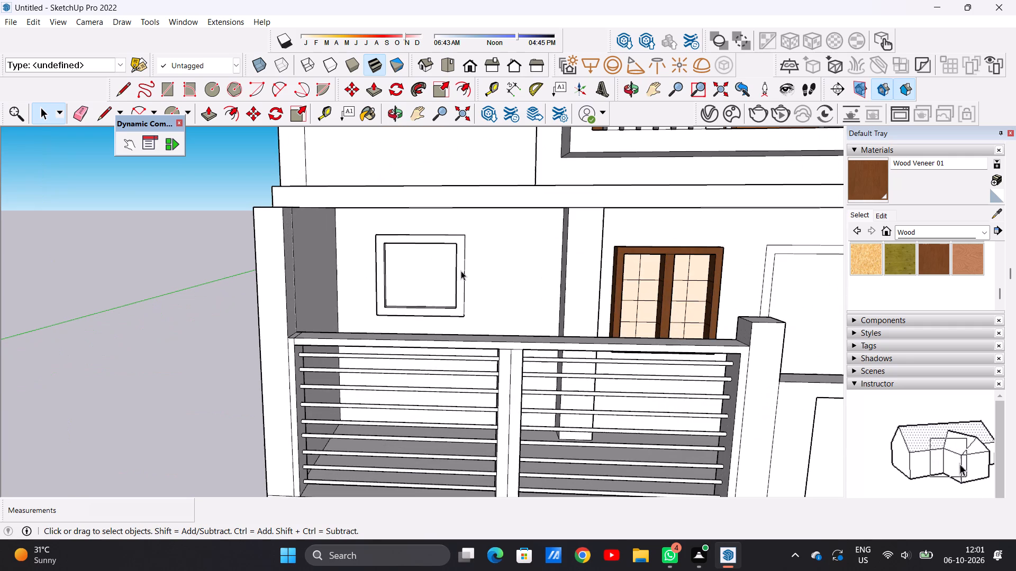
{"action": "left_click", "coordinate": [963, 253]}
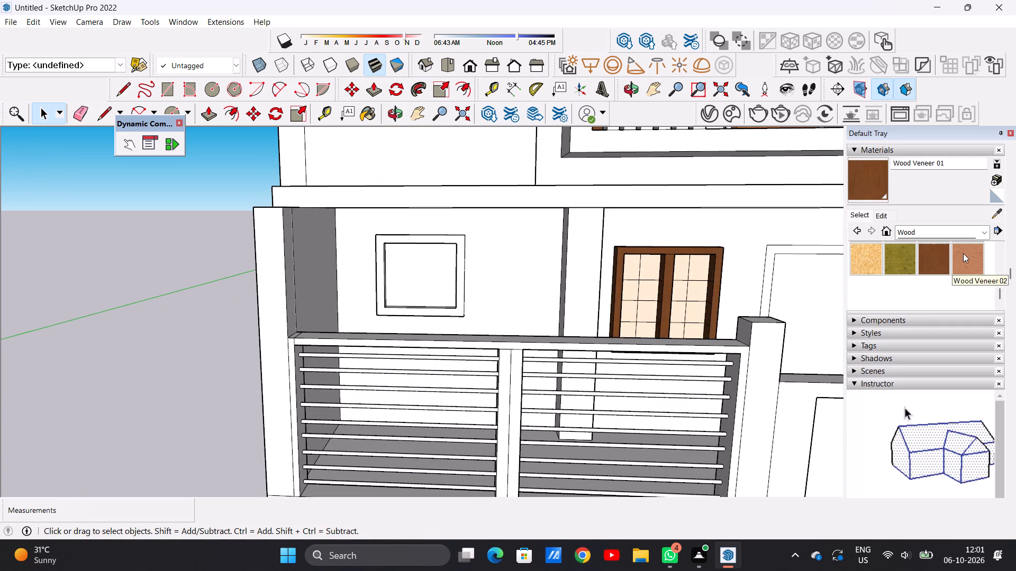
{"action": "scroll", "coordinate": [406, 257], "scroll_direction": "up", "scroll_amount": 11}
{"action": "left_click", "coordinate": [349, 276]}
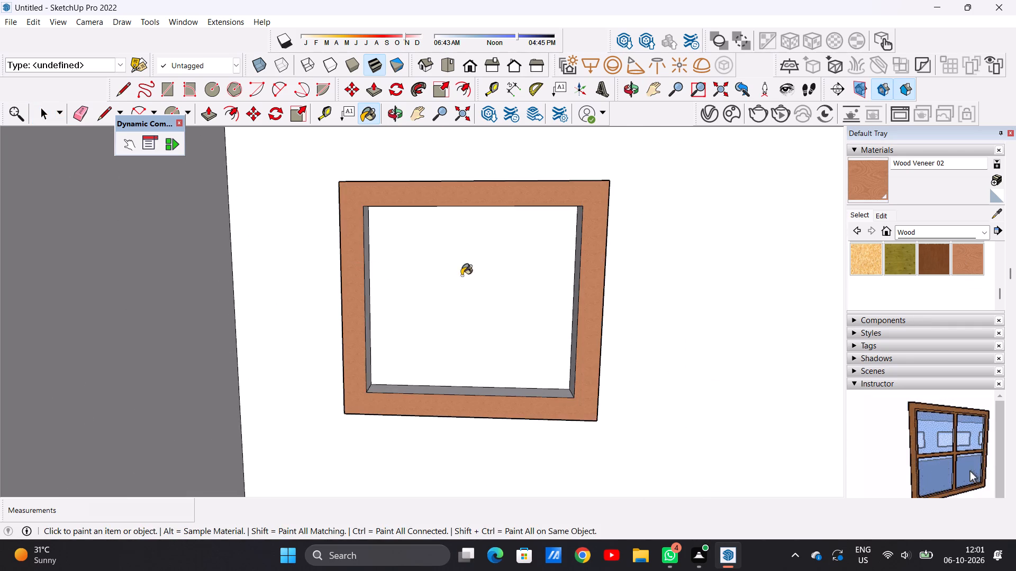
Paint the outer left, top and outer right faces of the square window frame with Wood Veneer 02.
{"action": "scroll", "coordinate": [476, 276], "scroll_direction": "down", "scroll_amount": 3}
{"action": "middle_click_drag", "start_coordinate": [373, 287], "coordinate": [446, 311]}
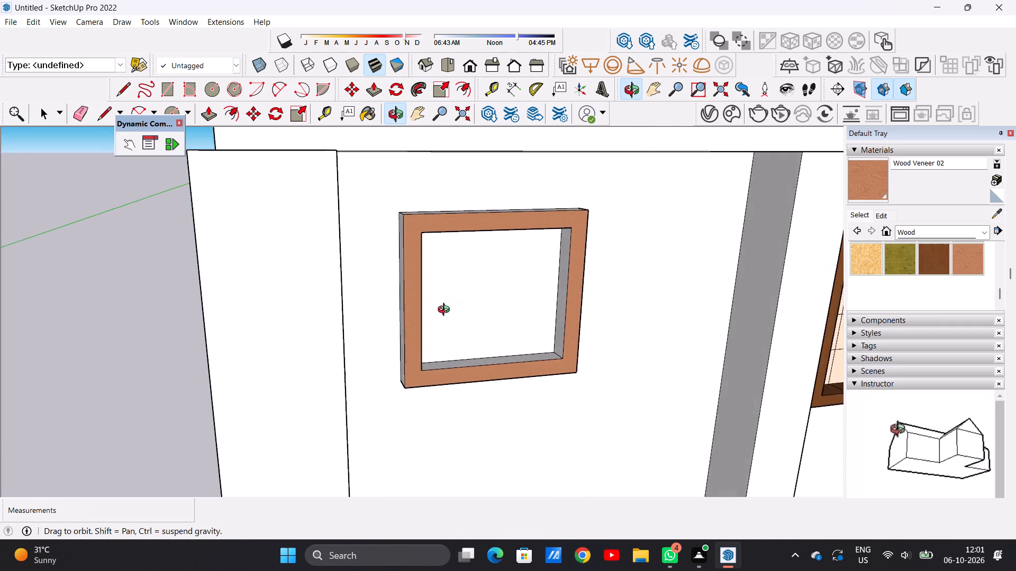
{"action": "middle_click_drag", "start_coordinate": [446, 311], "coordinate": [442, 316]}
{"action": "scroll", "coordinate": [399, 281], "scroll_direction": "up", "scroll_amount": 7}
{"action": "left_click", "coordinate": [397, 278]}
{"action": "left_click", "coordinate": [400, 278]}
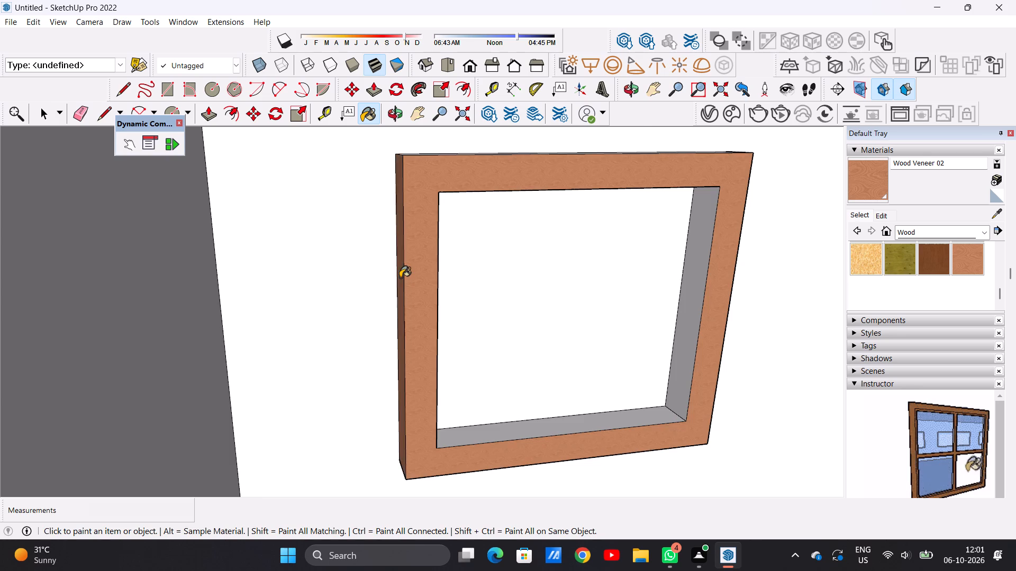
{"action": "scroll", "coordinate": [461, 268], "scroll_direction": "down", "scroll_amount": 7}
{"action": "middle_click_drag", "start_coordinate": [516, 242], "coordinate": [501, 275]}
{"action": "middle_click_drag", "start_coordinate": [501, 269], "coordinate": [500, 257]}
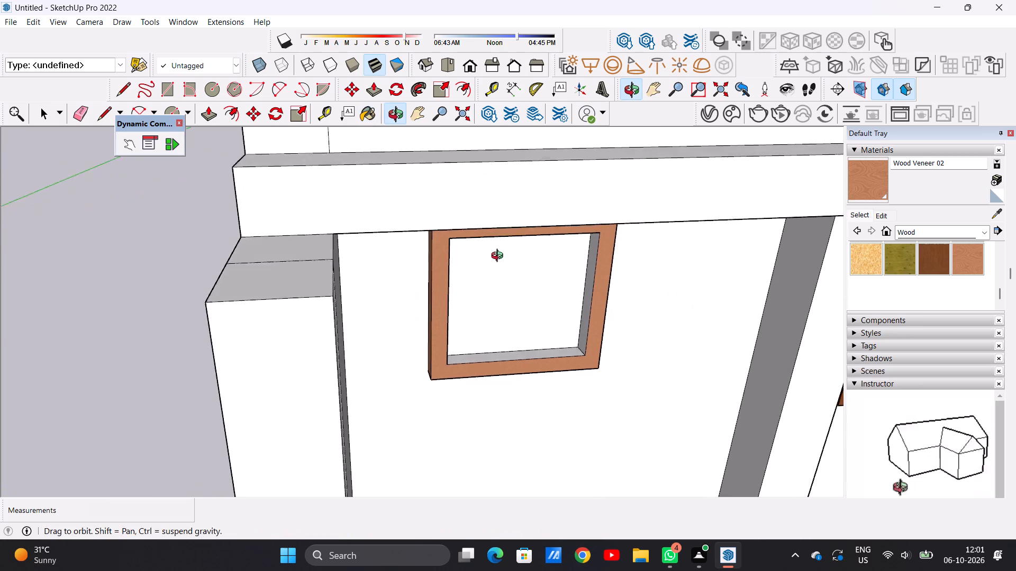
{"action": "middle_click_drag", "start_coordinate": [500, 257], "coordinate": [497, 247]}
{"action": "scroll", "coordinate": [494, 223], "scroll_direction": "up", "scroll_amount": 7}
{"action": "left_click", "coordinate": [489, 219]}
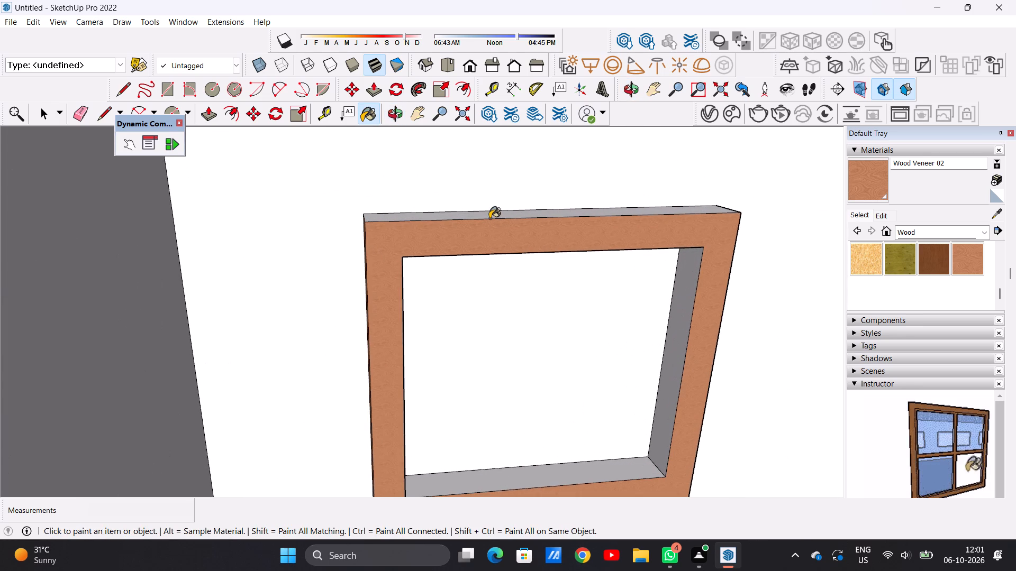
{"action": "scroll", "coordinate": [491, 217], "scroll_direction": "up", "scroll_amount": 4}
{"action": "left_click", "coordinate": [481, 211]}
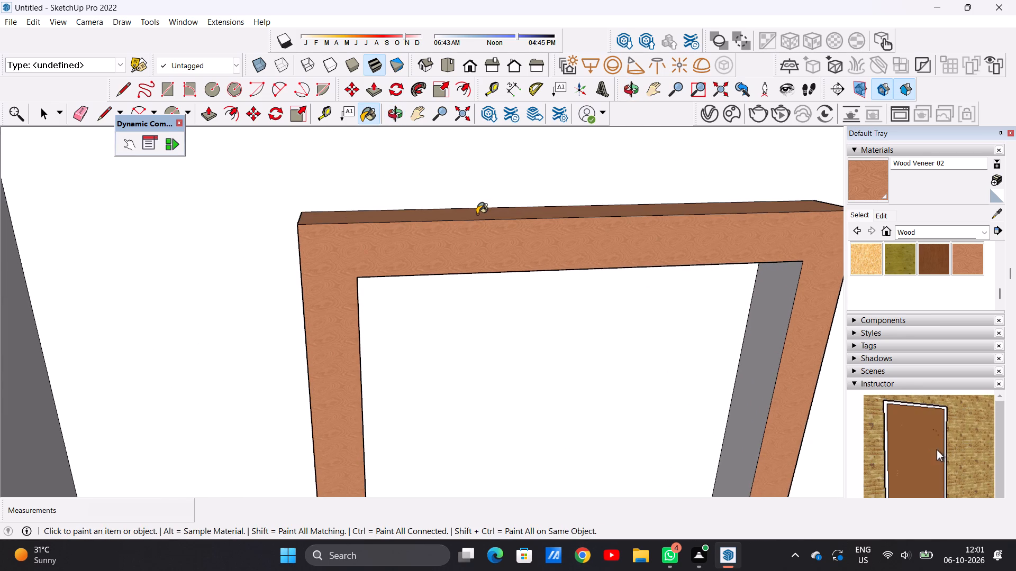
{"action": "scroll", "coordinate": [479, 218], "scroll_direction": "down", "scroll_amount": 13}
{"action": "middle_click_drag", "start_coordinate": [637, 251], "coordinate": [442, 255]}
{"action": "scroll", "coordinate": [730, 408], "scroll_direction": "up", "scroll_amount": 4}
{"action": "left_click", "coordinate": [623, 363]}
Paint the four inner faces of the square ground-floor window frame with Wood Veneer 02.
{"action": "scroll", "coordinate": [654, 368], "scroll_direction": "down", "scroll_amount": 5}
{"action": "scroll", "coordinate": [499, 342], "scroll_direction": "up", "scroll_amount": 3}
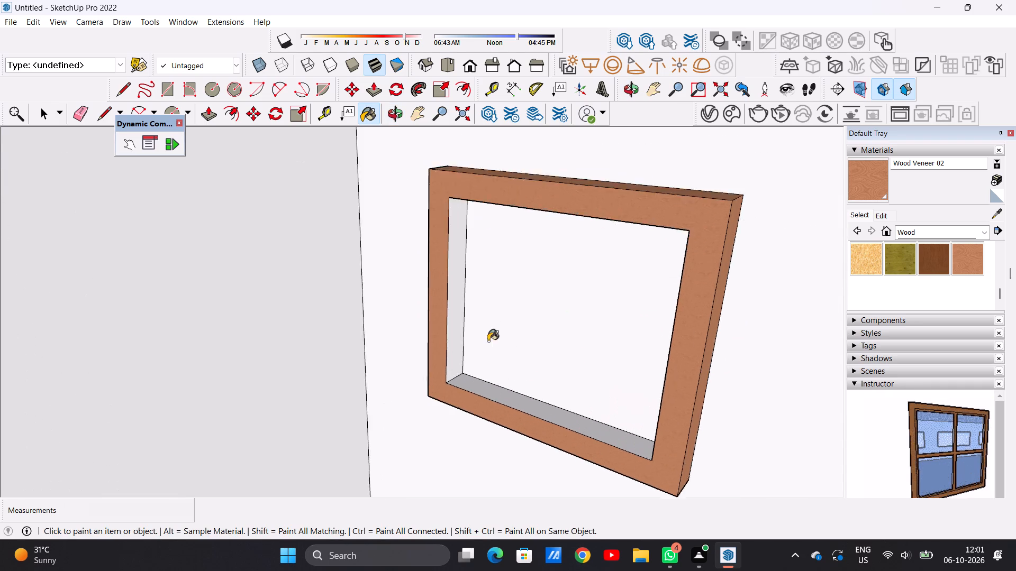
{"action": "scroll", "coordinate": [488, 341], "scroll_direction": "up", "scroll_amount": 3}
{"action": "left_click", "coordinate": [447, 335]}
{"action": "left_click", "coordinate": [482, 403]}
{"action": "scroll", "coordinate": [484, 402], "scroll_direction": "down", "scroll_amount": 7}
{"action": "middle_click_drag", "start_coordinate": [478, 405], "coordinate": [487, 409]}
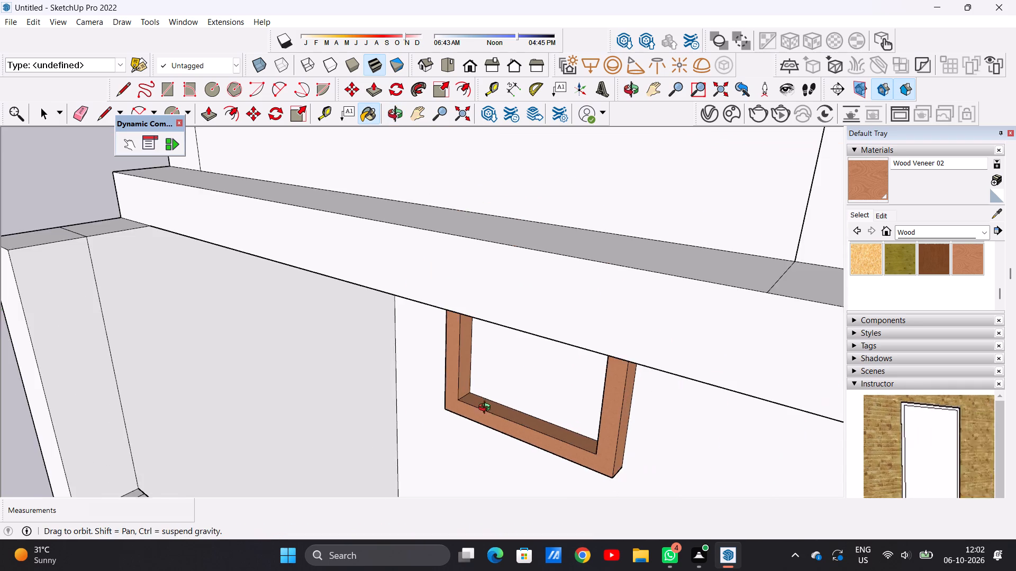
{"action": "middle_click_drag", "start_coordinate": [487, 409], "coordinate": [678, 387]}
{"action": "scroll", "coordinate": [593, 348], "scroll_direction": "up", "scroll_amount": 5}
{"action": "left_click", "coordinate": [560, 342]}
{"action": "scroll", "coordinate": [553, 401], "scroll_direction": "down", "scroll_amount": 10}
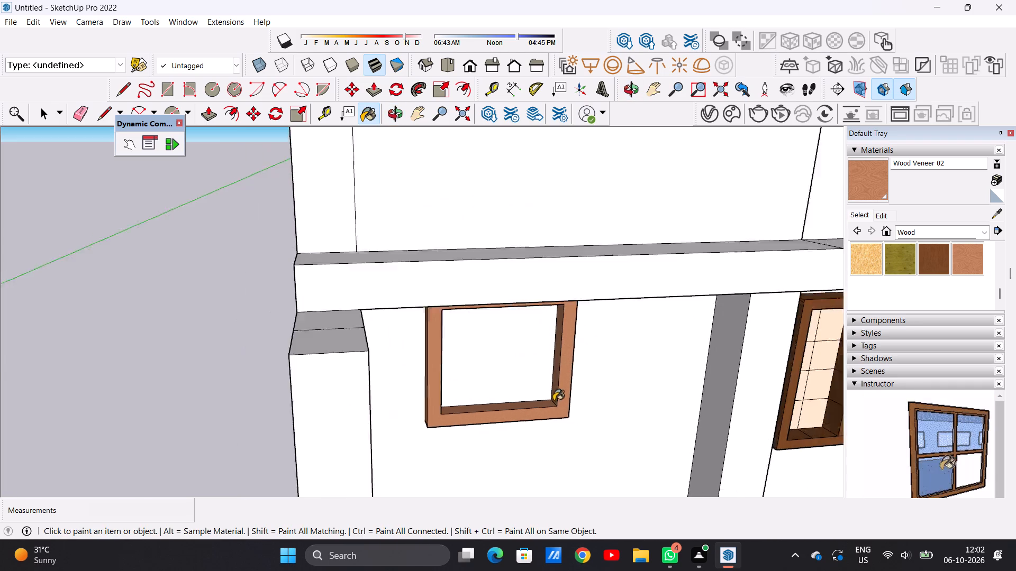
{"action": "scroll", "coordinate": [554, 401], "scroll_direction": "down", "scroll_amount": 4}
{"action": "middle_click_drag", "start_coordinate": [561, 421], "coordinate": [531, 314]}
{"action": "middle_click", "coordinate": [531, 312]}
{"action": "scroll", "coordinate": [554, 381], "scroll_direction": "up", "scroll_amount": 13}
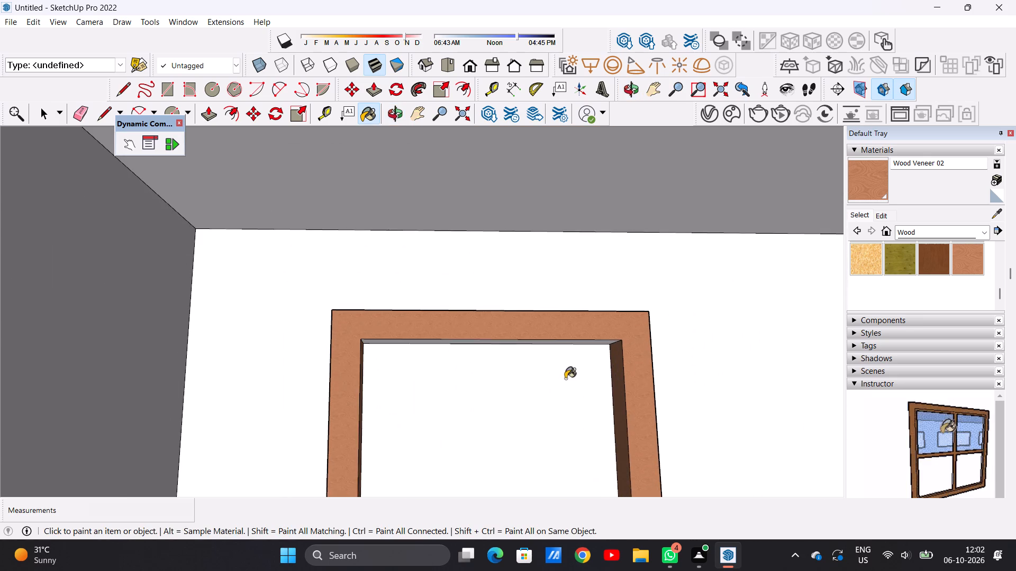
{"action": "middle_click_drag", "start_coordinate": [565, 379], "coordinate": [563, 353]}
{"action": "scroll", "coordinate": [563, 343], "scroll_direction": "up", "scroll_amount": 7}
{"action": "left_click", "coordinate": [546, 328]}
Paint the underside of the square window frame with Wood Veneer 02.
{"action": "scroll", "coordinate": [567, 360], "scroll_direction": "down", "scroll_amount": 13}
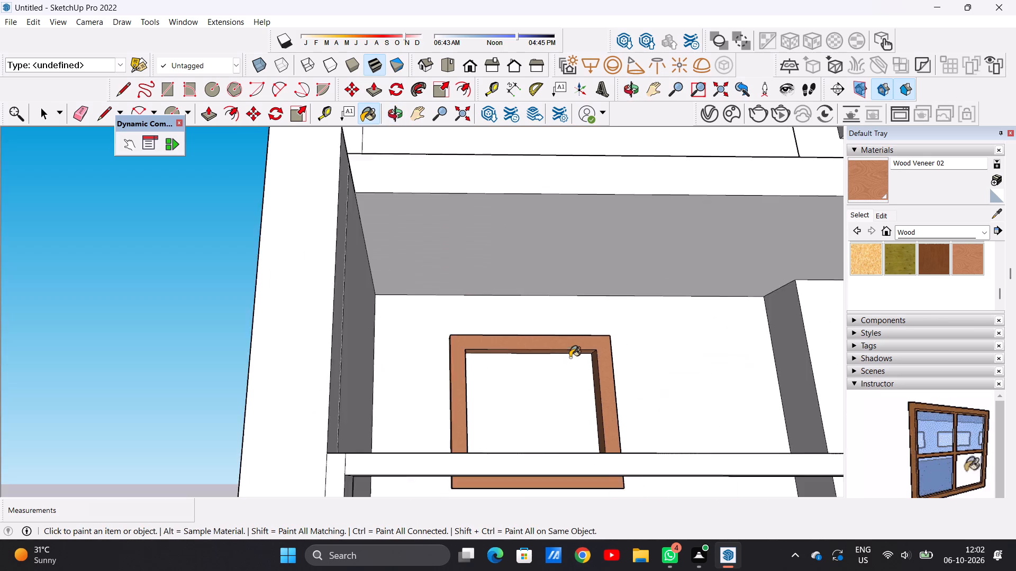
{"action": "scroll", "coordinate": [570, 357], "scroll_direction": "down", "scroll_amount": 11}
{"action": "middle_click_drag", "start_coordinate": [527, 379], "coordinate": [504, 392]}
{"action": "scroll", "coordinate": [611, 424], "scroll_direction": "up", "scroll_amount": 8}
{"action": "scroll", "coordinate": [558, 387], "scroll_direction": "up", "scroll_amount": 20}
{"action": "scroll", "coordinate": [558, 387], "scroll_direction": "up", "scroll_amount": 4}
{"action": "middle_click_drag", "start_coordinate": [565, 392], "coordinate": [565, 374]}
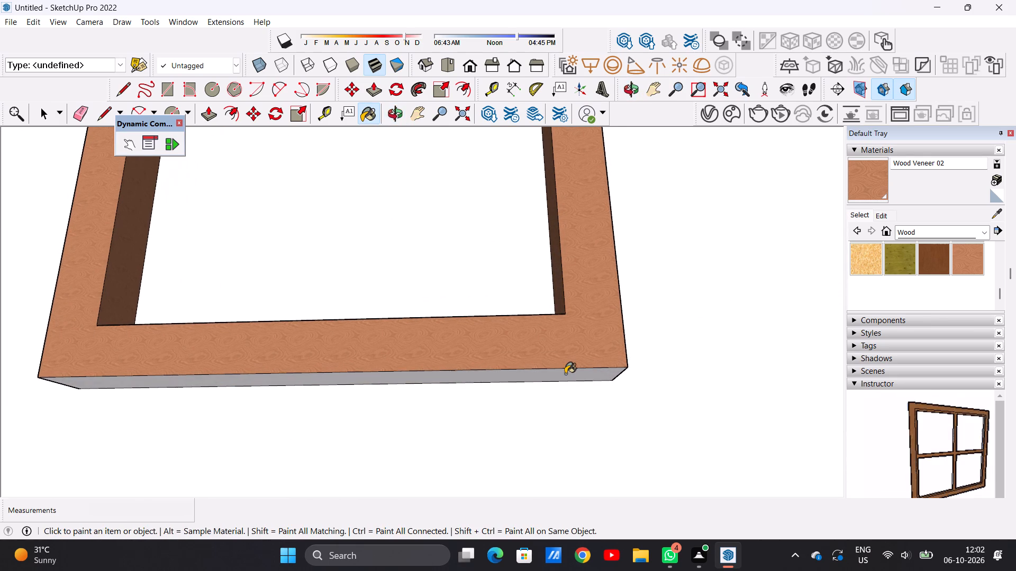
{"action": "left_click", "coordinate": [563, 373]}
{"action": "key", "text": "space"}
Paint the square ground-floor window's pane with Translucent Glass Blue from the Glass and Mirrors collection.
{"action": "scroll", "coordinate": [556, 380], "scroll_direction": "down", "scroll_amount": 5}
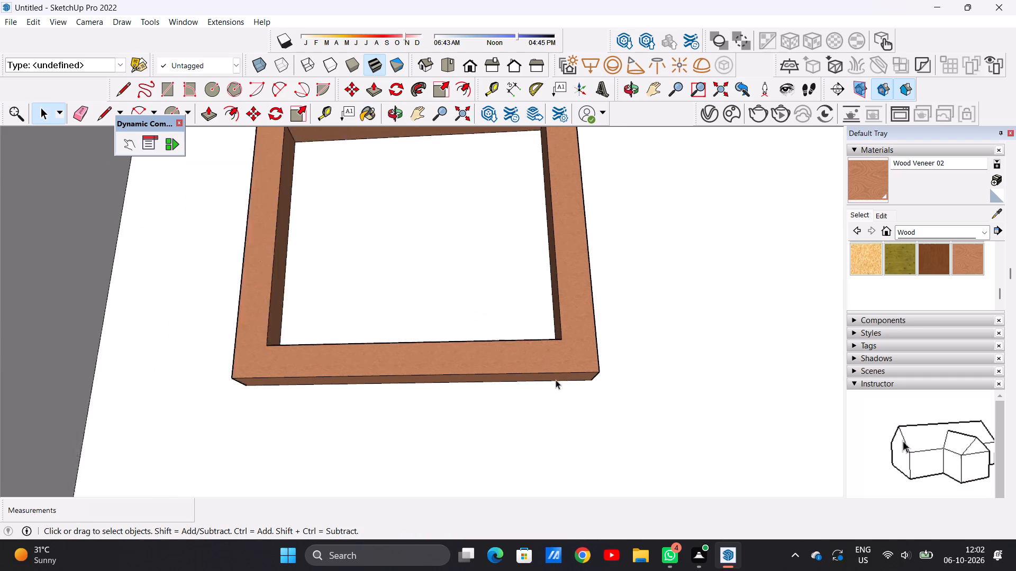
{"action": "scroll", "coordinate": [556, 380], "scroll_direction": "down", "scroll_amount": 15}
{"action": "middle_click_drag", "start_coordinate": [532, 345], "coordinate": [540, 472]}
{"action": "scroll", "coordinate": [529, 382], "scroll_direction": "down", "scroll_amount": 4}
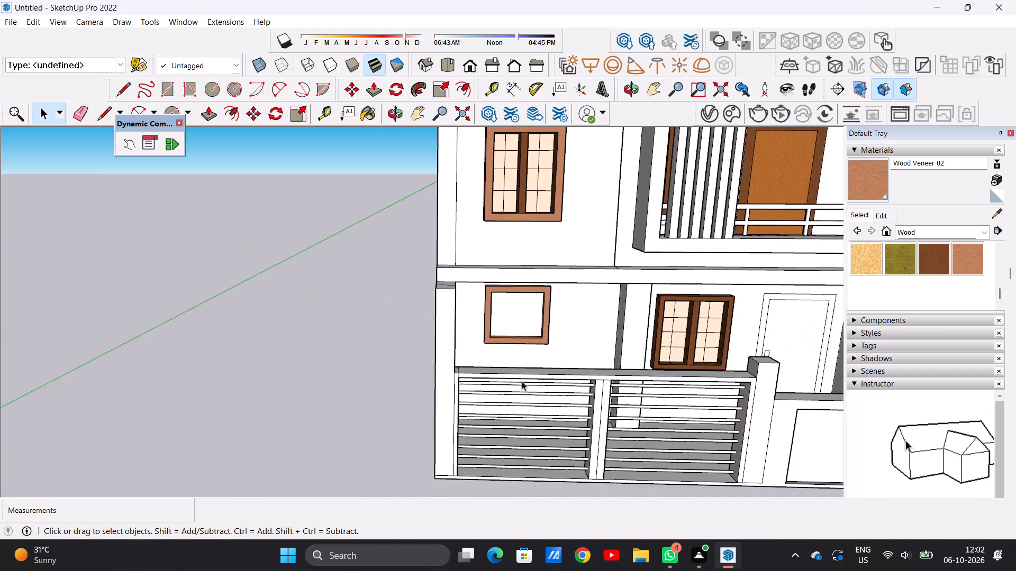
{"action": "scroll", "coordinate": [522, 381], "scroll_direction": "down", "scroll_amount": 13}
{"action": "scroll", "coordinate": [558, 362], "scroll_direction": "up", "scroll_amount": 6}
{"action": "middle_click_drag", "start_coordinate": [509, 345], "coordinate": [513, 325]}
{"action": "scroll", "coordinate": [488, 338], "scroll_direction": "up", "scroll_amount": 15}
{"action": "scroll", "coordinate": [456, 336], "scroll_direction": "down", "scroll_amount": 13}
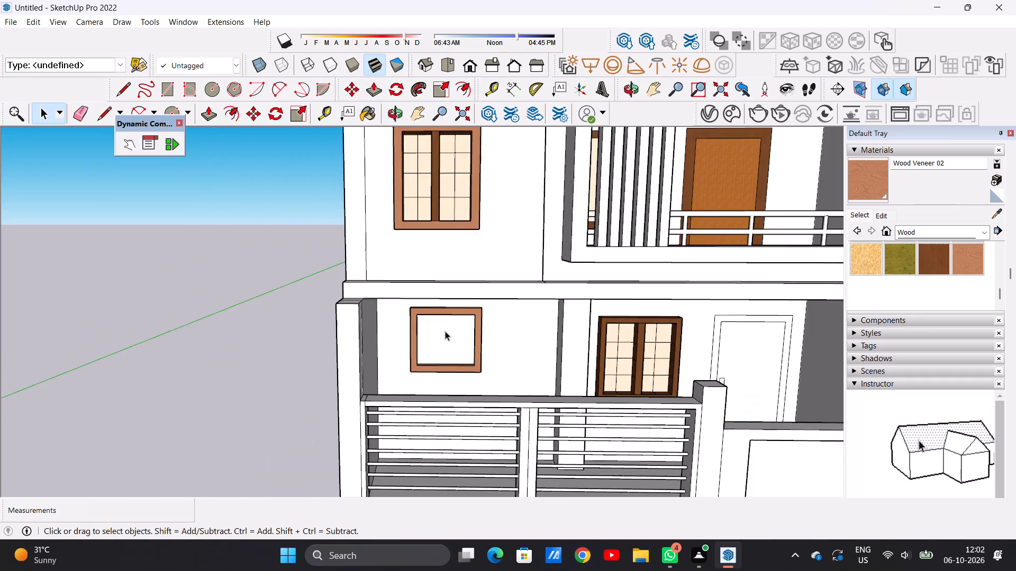
{"action": "scroll", "coordinate": [473, 331], "scroll_direction": "up", "scroll_amount": 7}
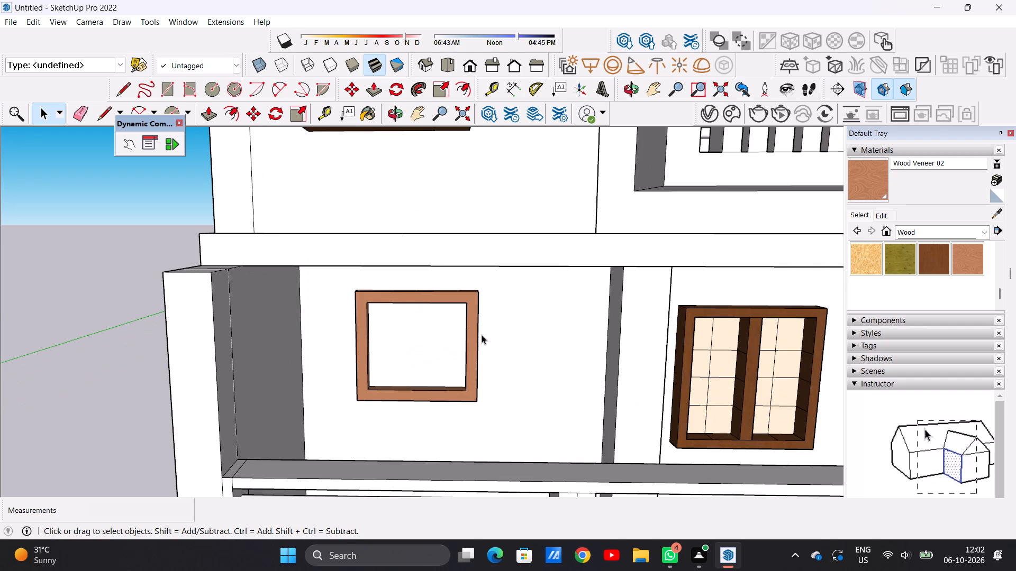
{"action": "left_click", "coordinate": [866, 214]}
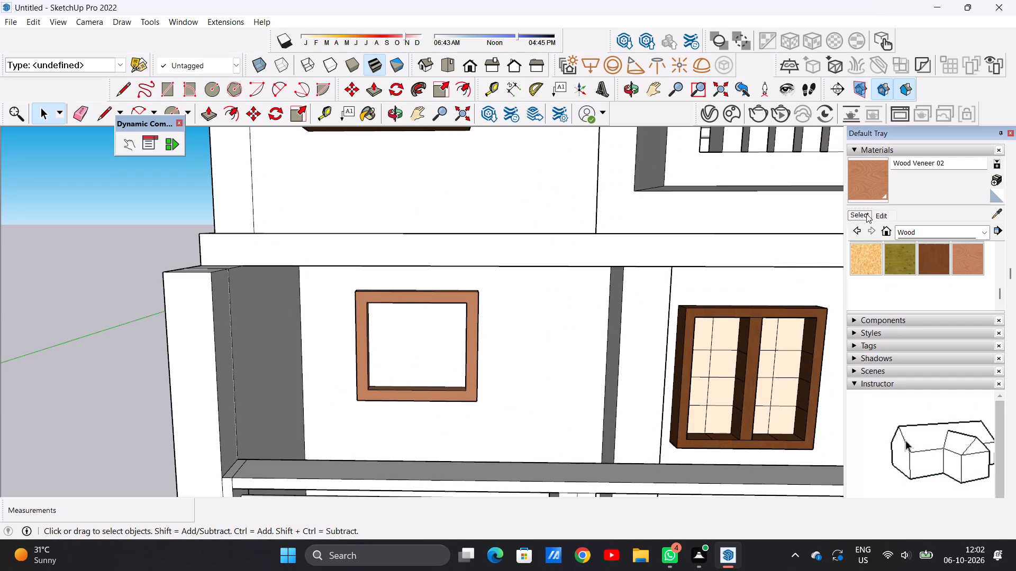
{"action": "left_click", "coordinate": [859, 217]}
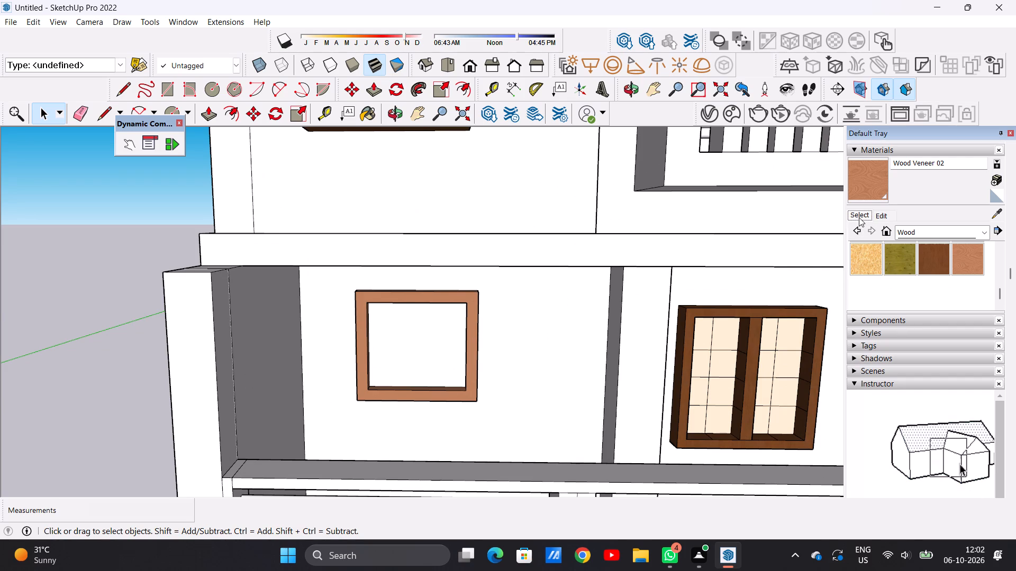
{"action": "left_click", "coordinate": [988, 232]}
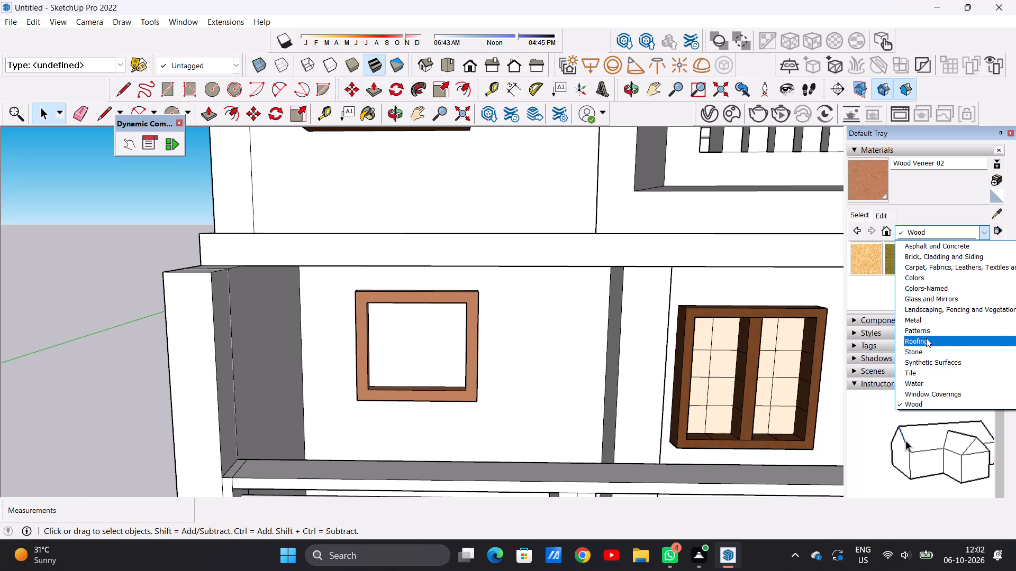
{"action": "left_click", "coordinate": [924, 299]}
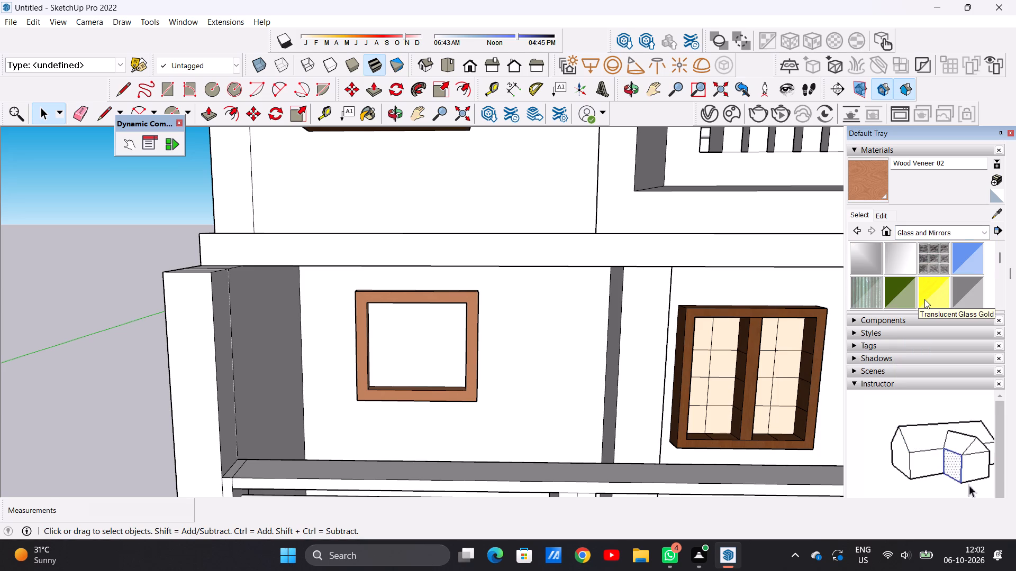
{"action": "left_click", "coordinate": [956, 260]}
{"action": "left_click", "coordinate": [400, 346]}
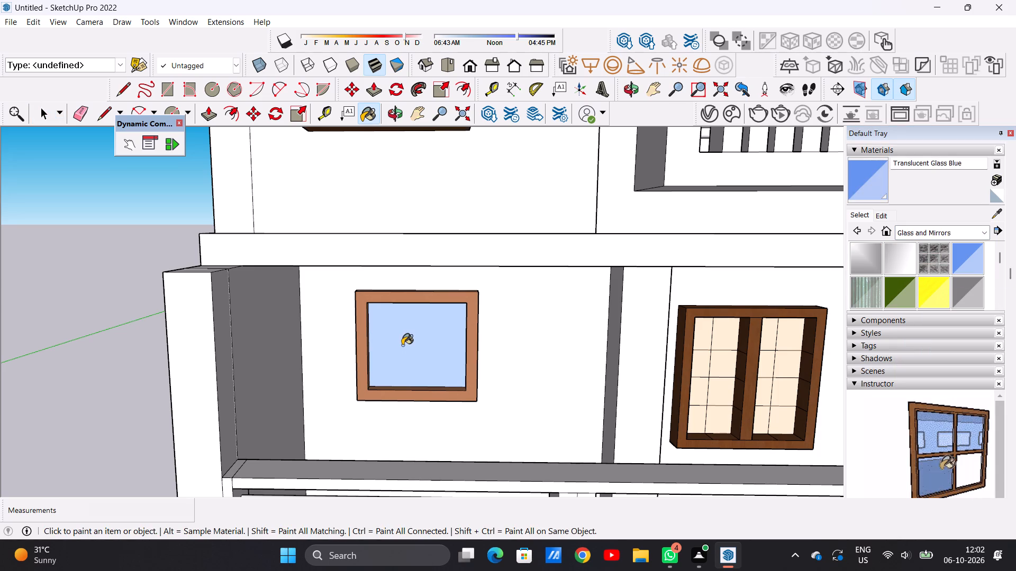
{"action": "key", "text": "space"}
Paint the ground-floor door's frame with Wood Cherry Original from the Wood collection.
{"action": "scroll", "coordinate": [429, 333], "scroll_direction": "down", "scroll_amount": 20}
{"action": "scroll", "coordinate": [429, 333], "scroll_direction": "down", "scroll_amount": 2}
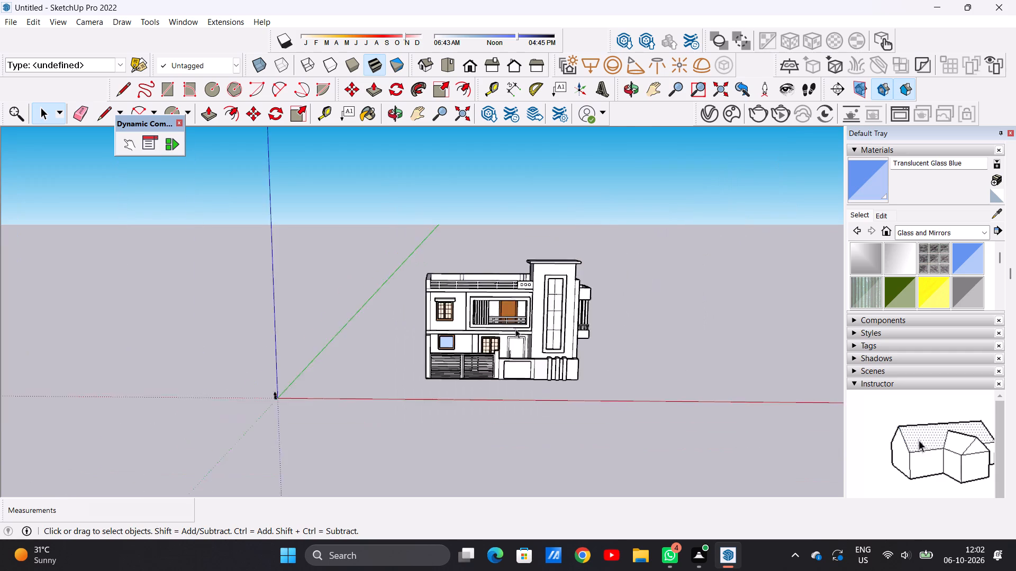
{"action": "scroll", "coordinate": [549, 338], "scroll_direction": "up", "scroll_amount": 7}
{"action": "scroll", "coordinate": [466, 340], "scroll_direction": "up", "scroll_amount": 10}
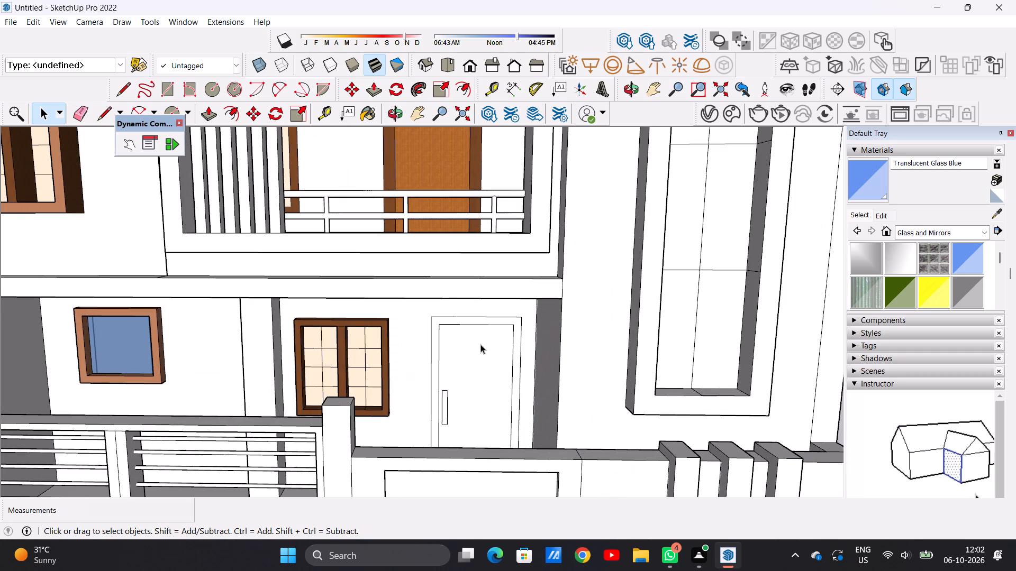
{"action": "left_click", "coordinate": [985, 238]}
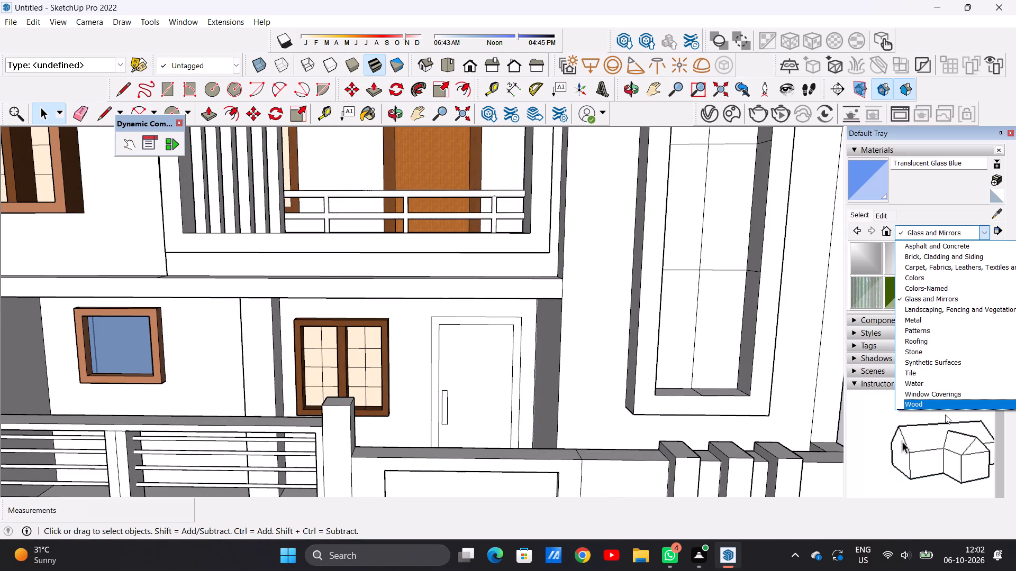
{"action": "left_click", "coordinate": [926, 399]}
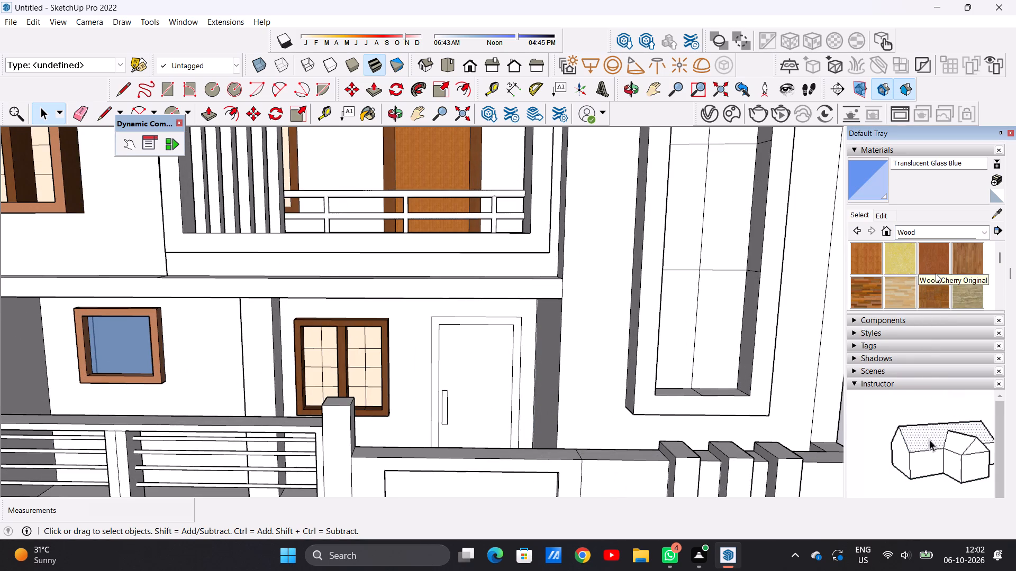
{"action": "left_click", "coordinate": [931, 263]}
{"action": "scroll", "coordinate": [530, 336], "scroll_direction": "up", "scroll_amount": 6}
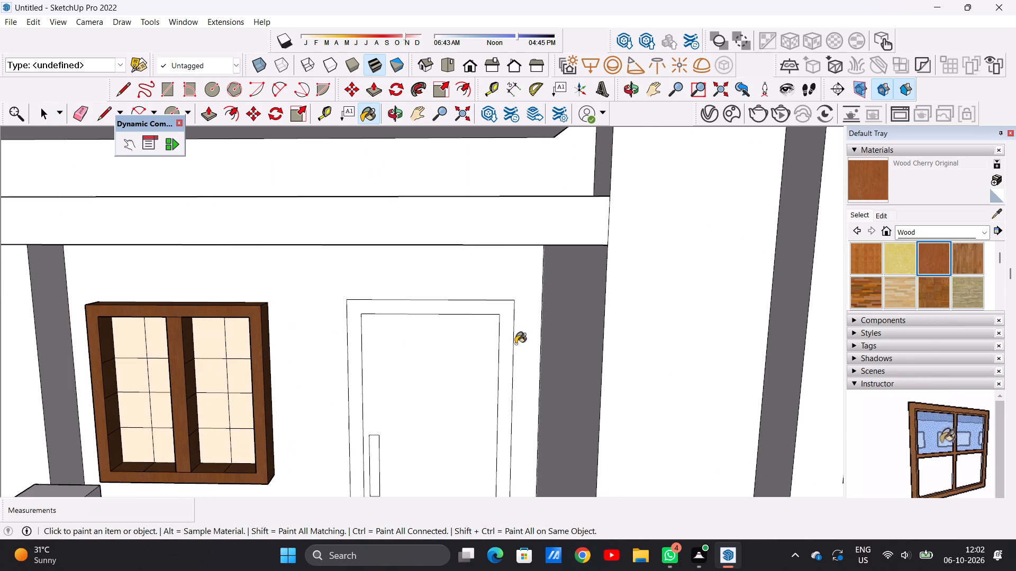
{"action": "left_click", "coordinate": [506, 352]}
Paint the ground-floor door panel with Wood Bamboo.
{"action": "scroll", "coordinate": [510, 348], "scroll_direction": "down", "scroll_amount": 10}
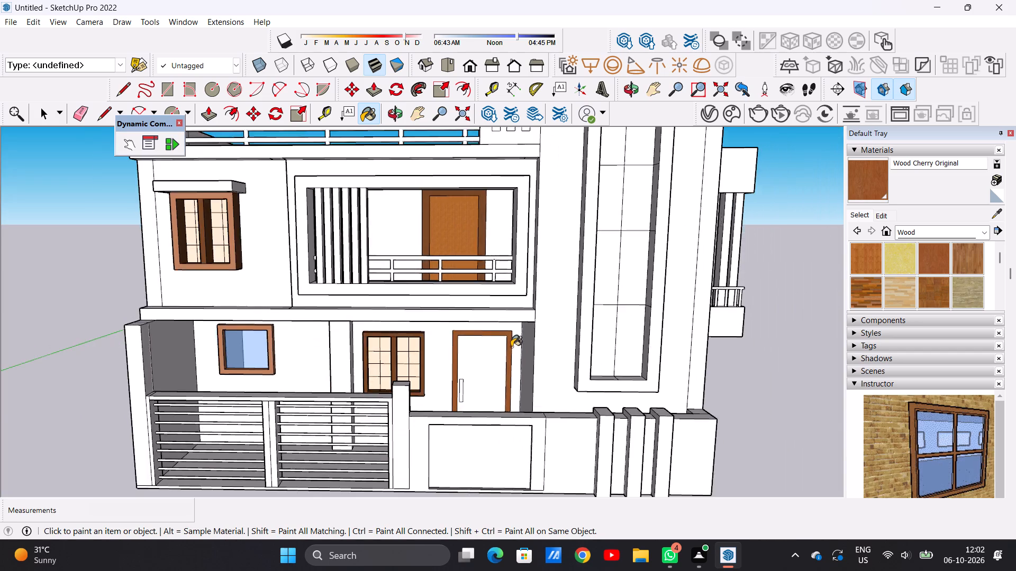
{"action": "scroll", "coordinate": [511, 347], "scroll_direction": "down", "scroll_amount": 5}
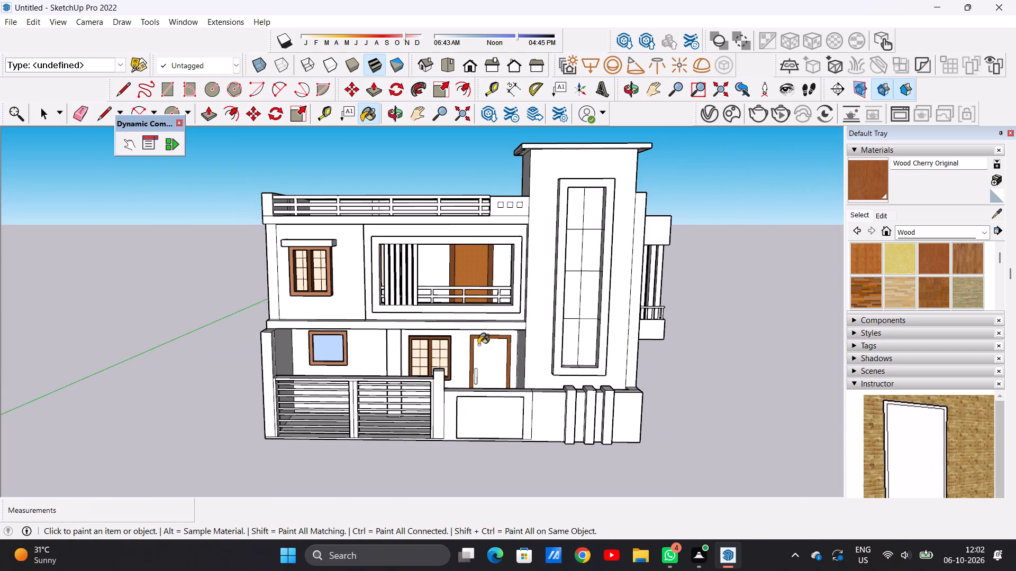
{"action": "left_click", "coordinate": [869, 262]}
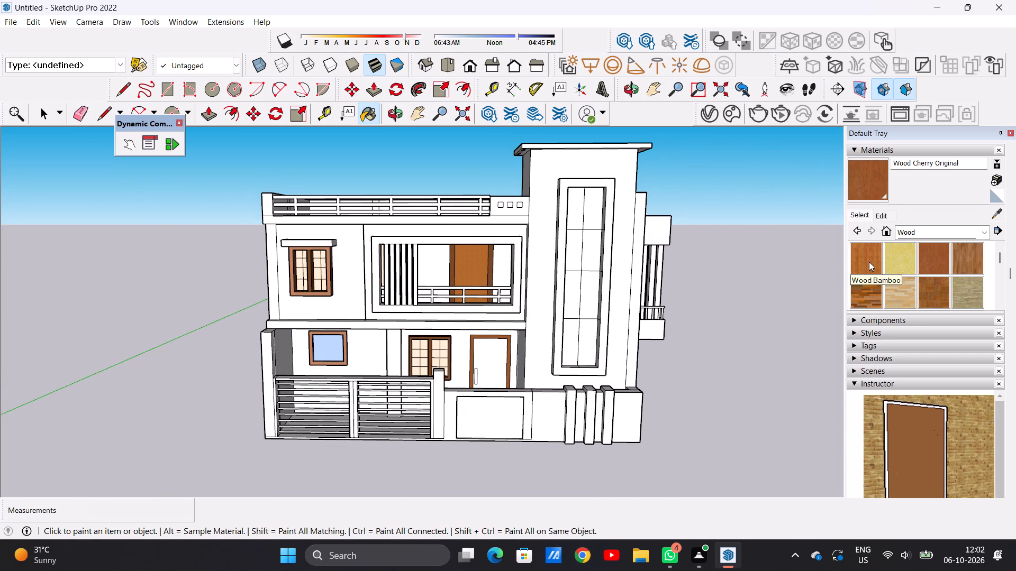
{"action": "left_click", "coordinate": [501, 354]}
Paint the ground-floor door's handle with Wood Floor Light.
{"action": "scroll", "coordinate": [478, 385], "scroll_direction": "up", "scroll_amount": 12}
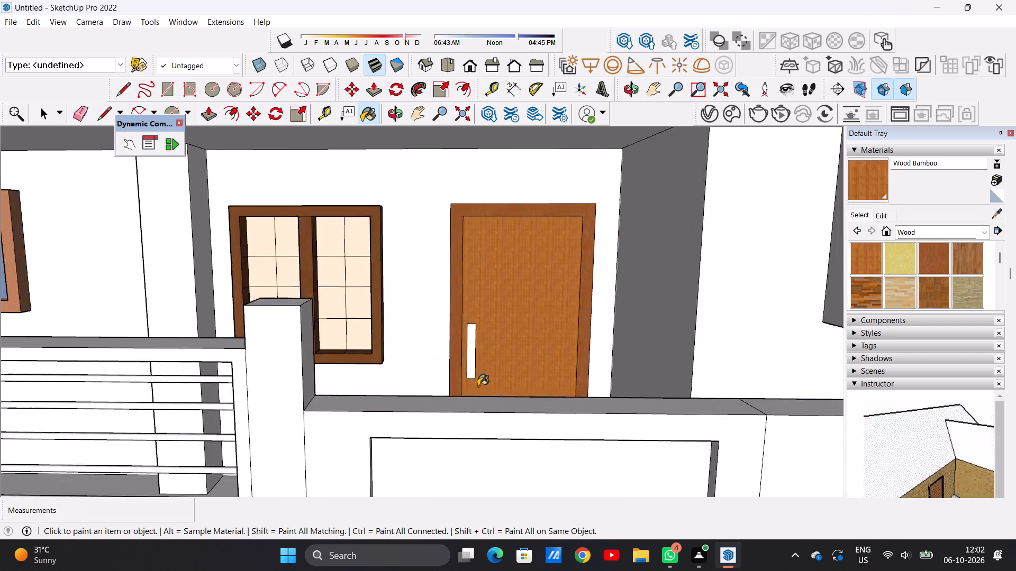
{"action": "scroll", "coordinate": [478, 386], "scroll_direction": "up", "scroll_amount": 4}
{"action": "left_click", "coordinate": [899, 292]}
{"action": "scroll", "coordinate": [480, 315], "scroll_direction": "up", "scroll_amount": 5}
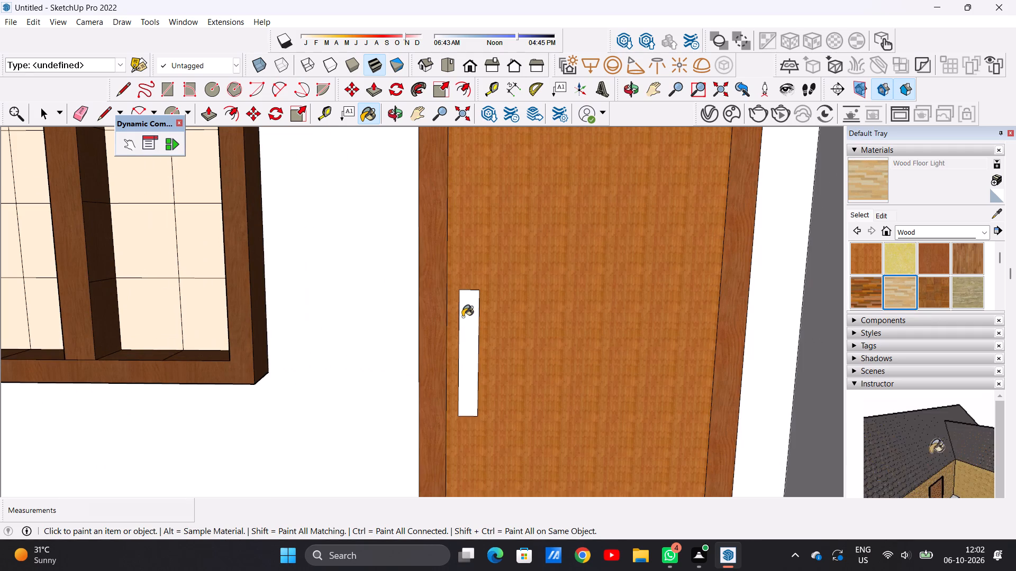
{"action": "left_click", "coordinate": [461, 318]}
{"action": "key", "text": "space"}
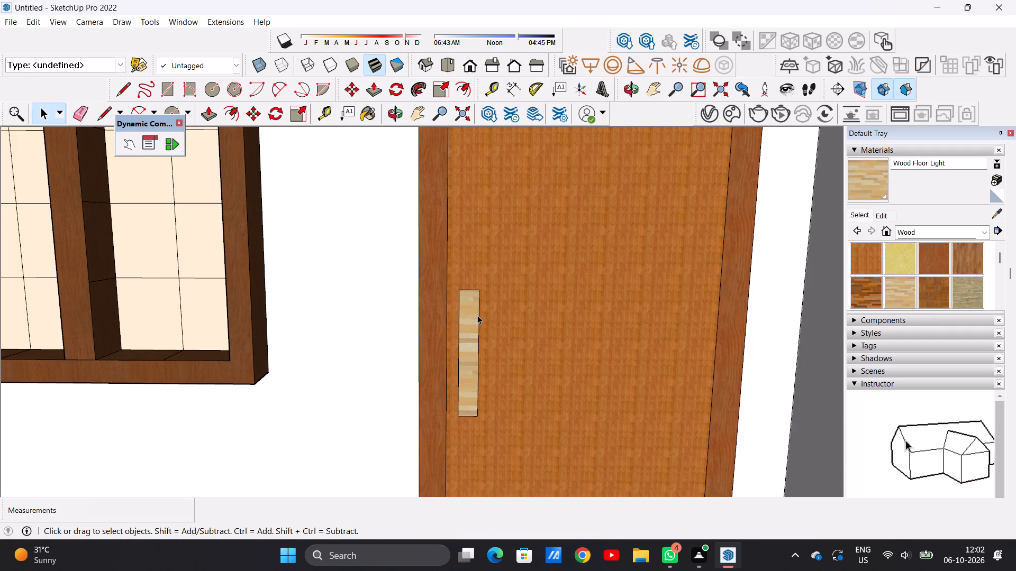
Paint the front faces of the six vertical slats on the upper-floor balcony with Wood Veneer 02.
{"action": "scroll", "coordinate": [488, 295], "scroll_direction": "down", "scroll_amount": 17}
{"action": "scroll", "coordinate": [512, 299], "scroll_direction": "up", "scroll_amount": 1}
{"action": "scroll", "coordinate": [512, 299], "scroll_direction": "down", "scroll_amount": 3}
{"action": "middle_click_drag", "start_coordinate": [475, 277], "coordinate": [618, 293]}
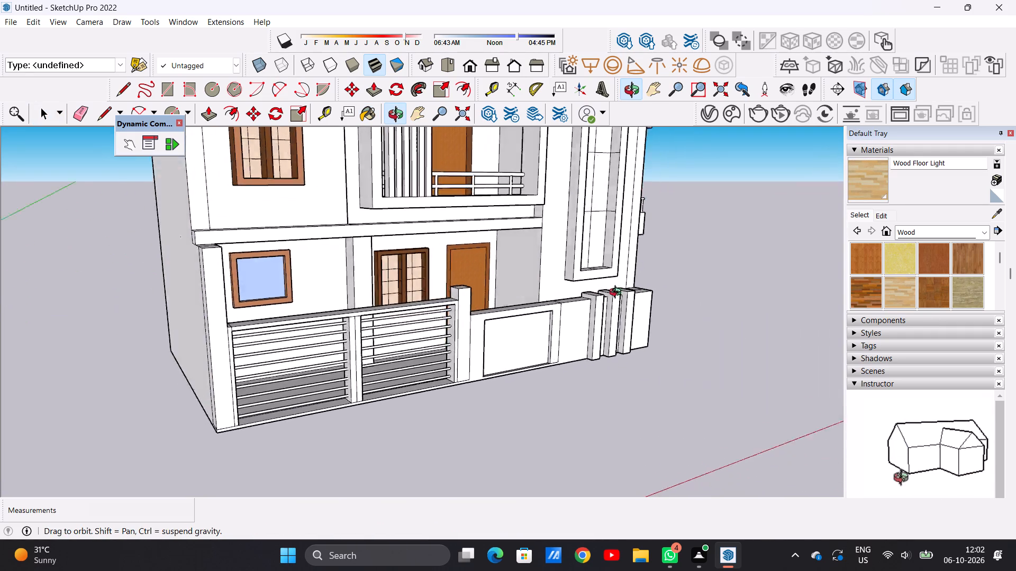
{"action": "middle_click_drag", "start_coordinate": [618, 293], "coordinate": [471, 262]}
{"action": "scroll", "coordinate": [465, 273], "scroll_direction": "up", "scroll_amount": 1}
{"action": "scroll", "coordinate": [472, 295], "scroll_direction": "down", "scroll_amount": 11}
{"action": "scroll", "coordinate": [477, 257], "scroll_direction": "up", "scroll_amount": 6}
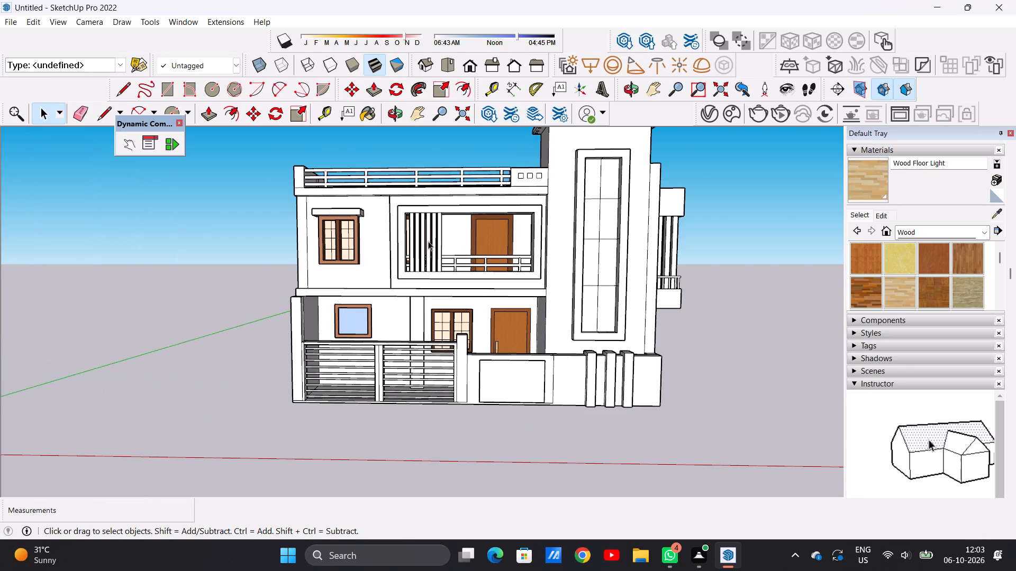
{"action": "scroll", "coordinate": [428, 241], "scroll_direction": "up", "scroll_amount": 6}
{"action": "scroll", "coordinate": [428, 241], "scroll_direction": "down", "scroll_amount": 2}
{"action": "scroll", "coordinate": [428, 241], "scroll_direction": "up", "scroll_amount": 3}
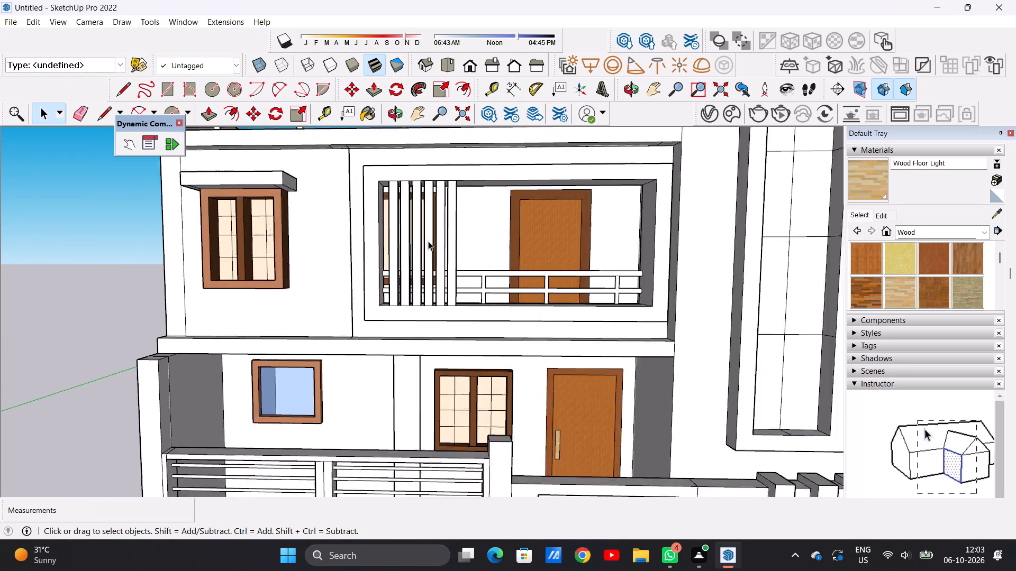
{"action": "scroll", "coordinate": [428, 241], "scroll_direction": "up", "scroll_amount": 2}
{"action": "scroll", "coordinate": [969, 278], "scroll_direction": "down", "scroll_amount": 2}
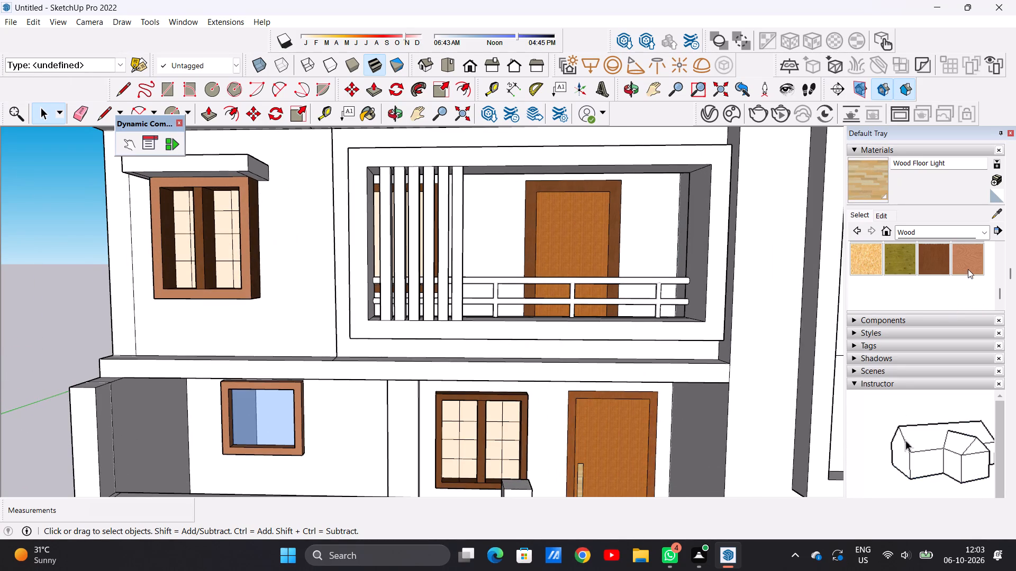
{"action": "left_click", "coordinate": [967, 264]}
{"action": "scroll", "coordinate": [386, 264], "scroll_direction": "up", "scroll_amount": 5}
{"action": "left_click", "coordinate": [379, 257]}
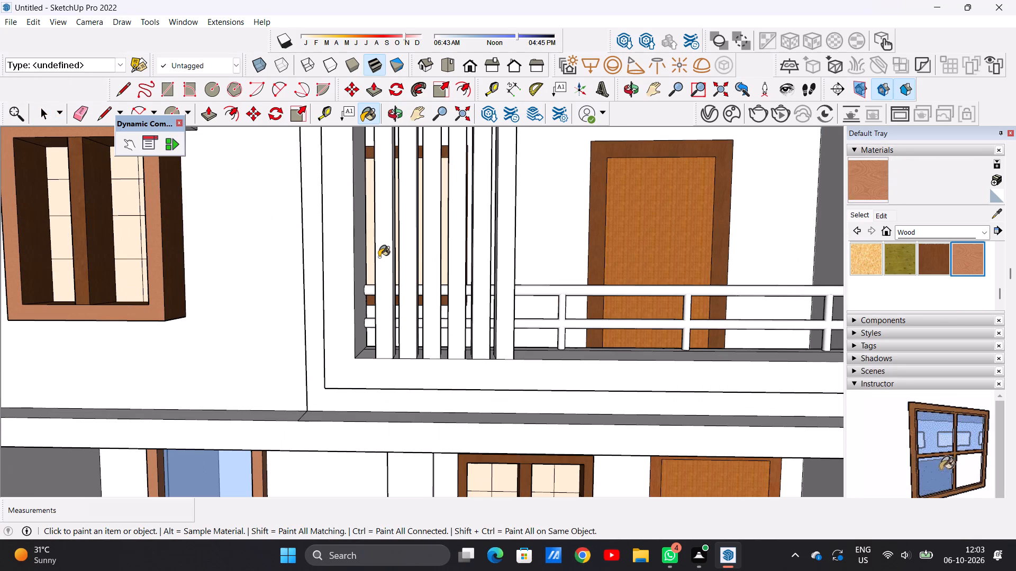
{"action": "left_click", "coordinate": [411, 256]}
{"action": "left_click", "coordinate": [426, 261]}
{"action": "left_click", "coordinate": [457, 266]}
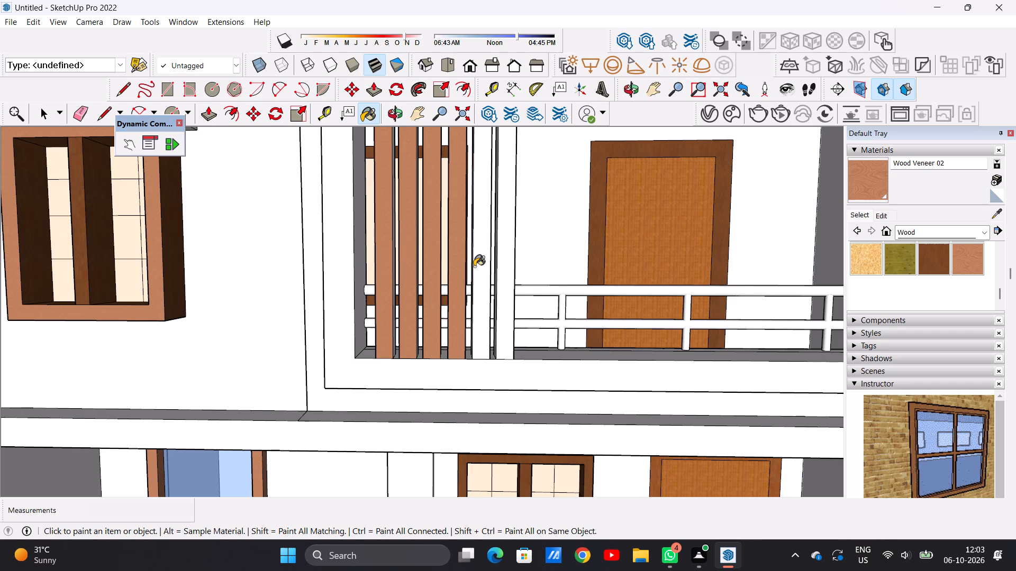
{"action": "left_click", "coordinate": [474, 266]}
{"action": "left_click", "coordinate": [504, 268]}
Paint the left-hand side faces of the six vertical balcony slats with Wood Veneer 02.
{"action": "scroll", "coordinate": [492, 269], "scroll_direction": "down", "scroll_amount": 7}
{"action": "middle_click_drag", "start_coordinate": [429, 260], "coordinate": [485, 274]}
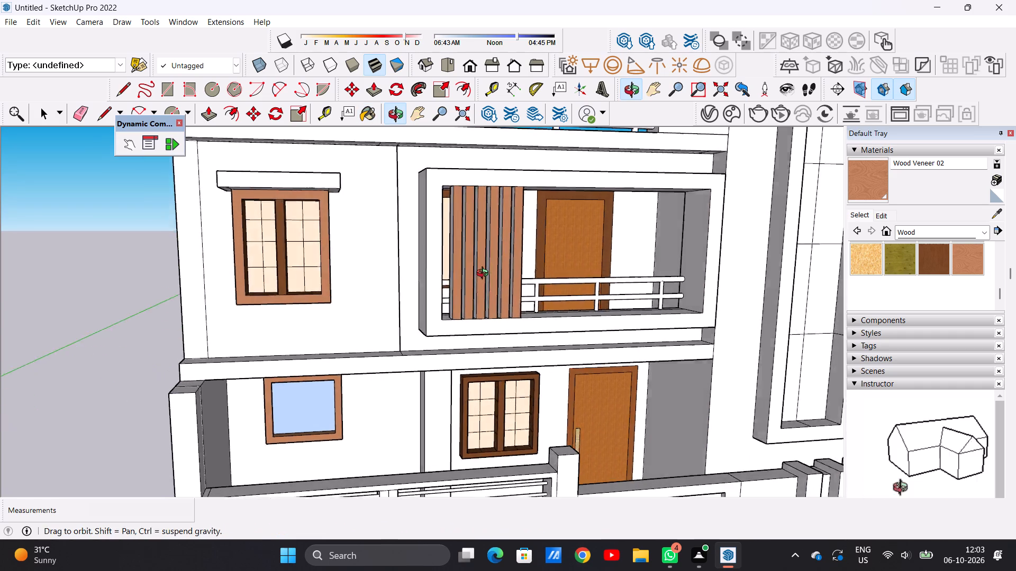
{"action": "middle_click_drag", "start_coordinate": [485, 274], "coordinate": [542, 289]}
{"action": "scroll", "coordinate": [524, 238], "scroll_direction": "up", "scroll_amount": 14}
{"action": "left_click", "coordinate": [520, 252]}
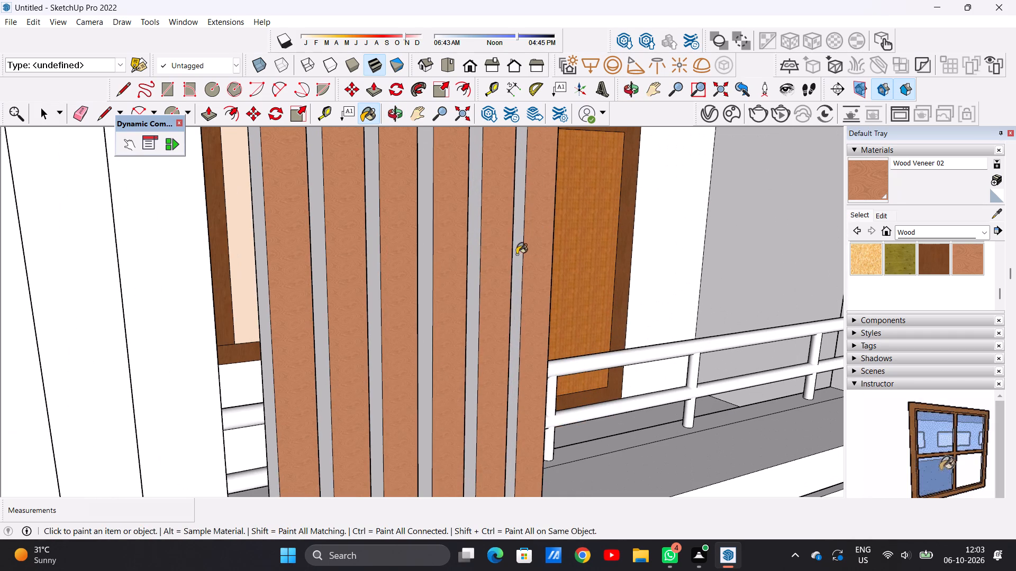
{"action": "left_click", "coordinate": [474, 262]}
{"action": "left_click", "coordinate": [433, 267]}
{"action": "left_click", "coordinate": [431, 268]}
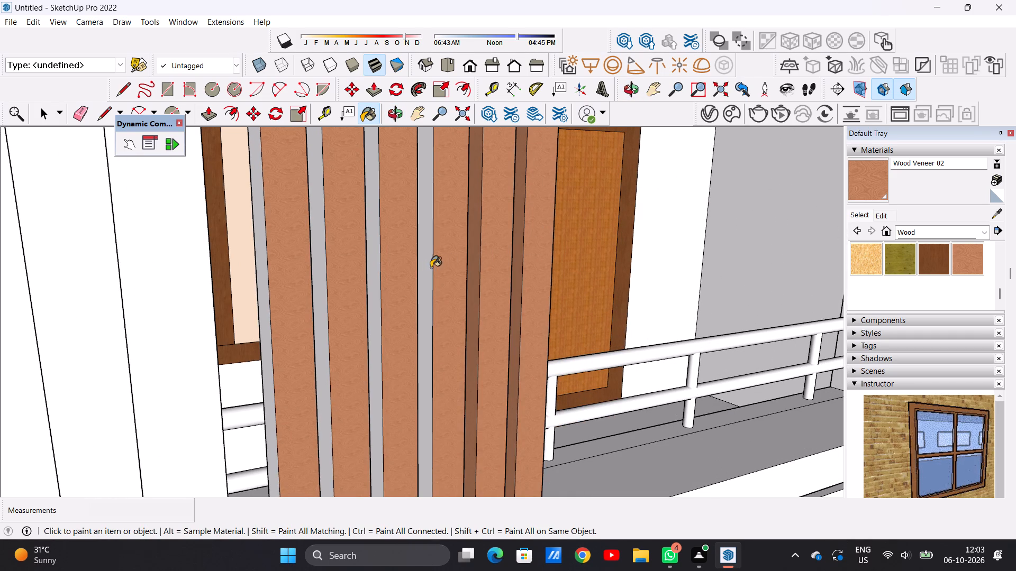
{"action": "left_click", "coordinate": [374, 275]}
{"action": "scroll", "coordinate": [529, 255], "scroll_direction": "down", "scroll_amount": 6}
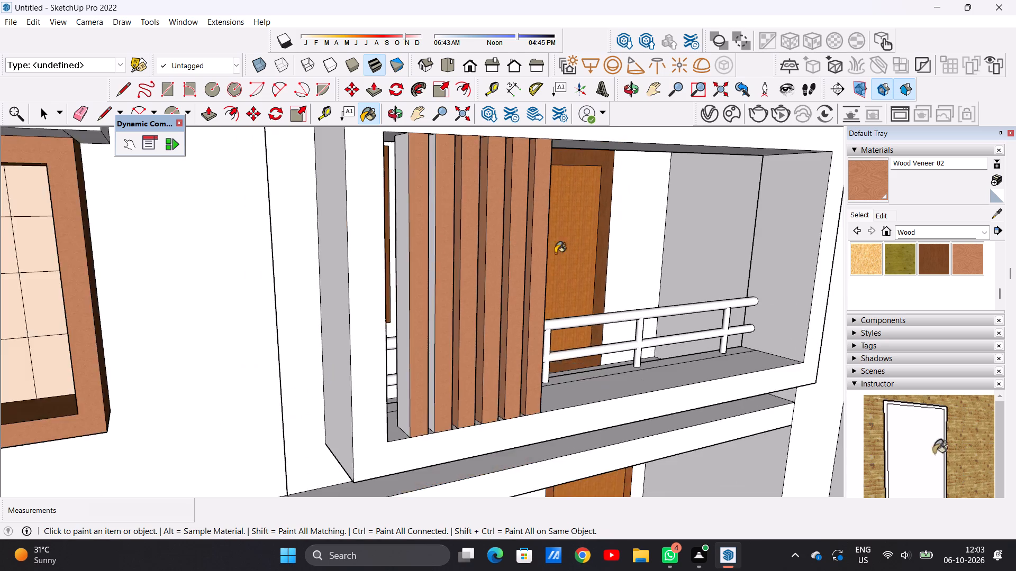
{"action": "scroll", "coordinate": [403, 265], "scroll_direction": "up", "scroll_amount": 6}
{"action": "left_click", "coordinate": [459, 263]}
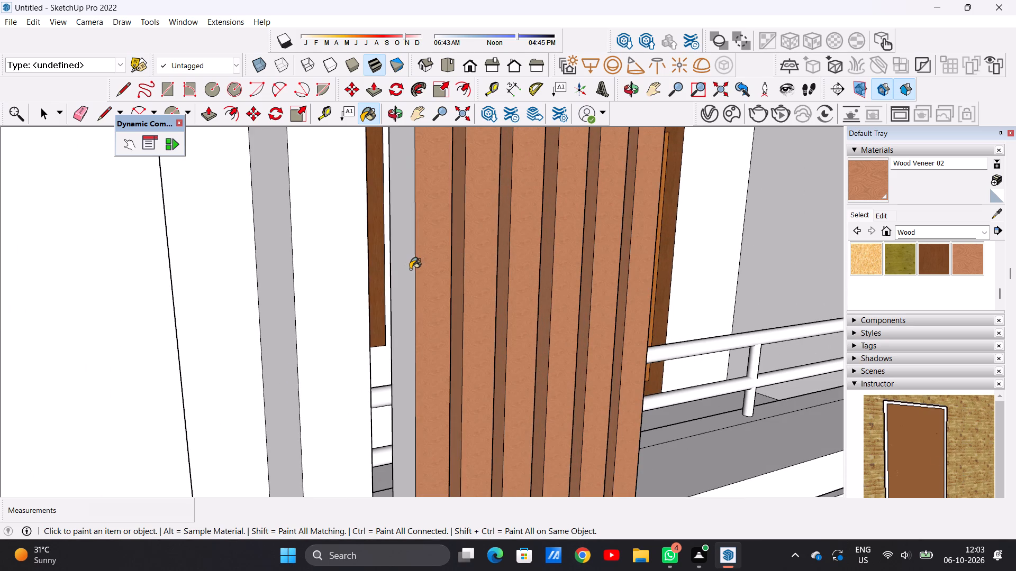
{"action": "left_click", "coordinate": [410, 269]}
{"action": "scroll", "coordinate": [444, 289], "scroll_direction": "down", "scroll_amount": 13}
Paint the right-hand side faces of the six vertical balcony slats with Wood Veneer 02.
{"action": "middle_click_drag", "start_coordinate": [611, 275], "coordinate": [403, 280]}
{"action": "scroll", "coordinate": [462, 272], "scroll_direction": "down", "scroll_amount": 3}
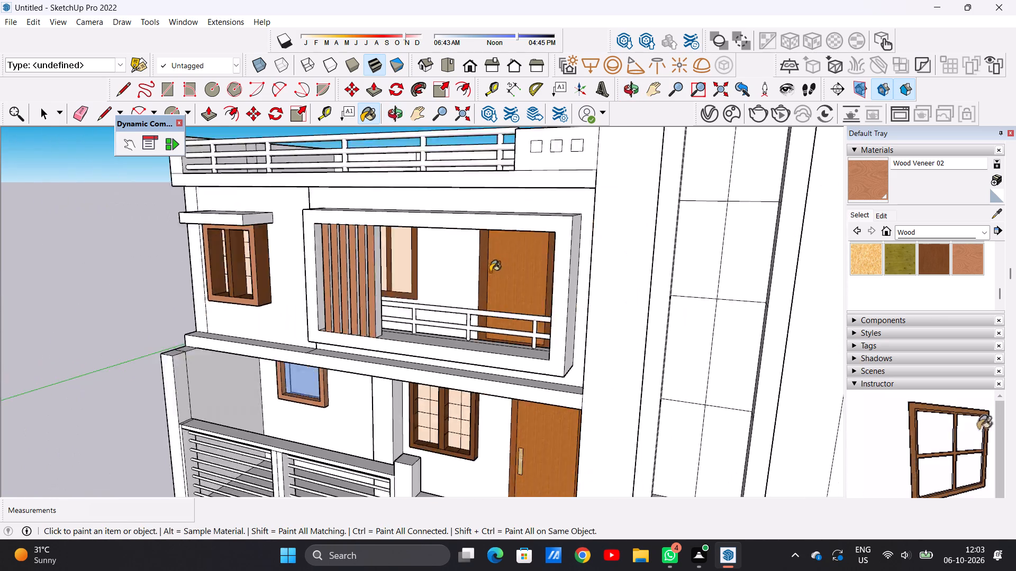
{"action": "scroll", "coordinate": [490, 272], "scroll_direction": "down", "scroll_amount": 2}
{"action": "scroll", "coordinate": [361, 260], "scroll_direction": "up", "scroll_amount": 20}
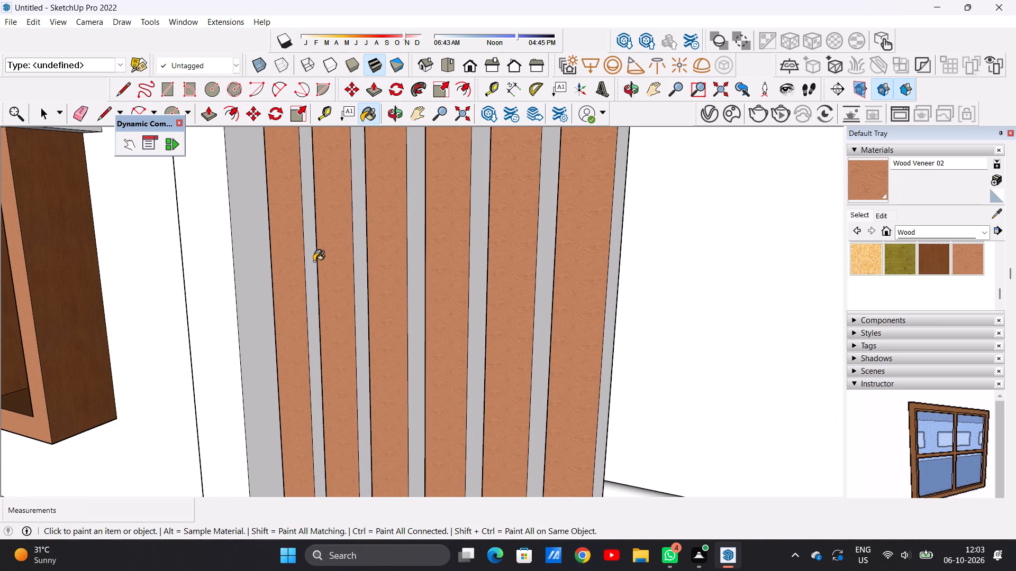
{"action": "left_click", "coordinate": [313, 261]}
{"action": "left_click", "coordinate": [359, 265]}
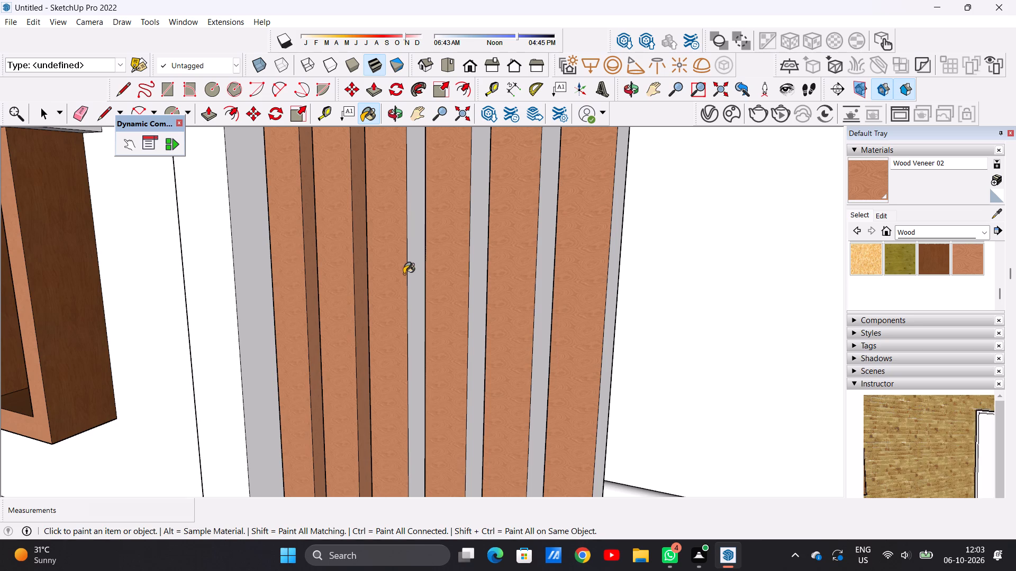
{"action": "left_click", "coordinate": [413, 274]}
{"action": "left_click", "coordinate": [477, 277]}
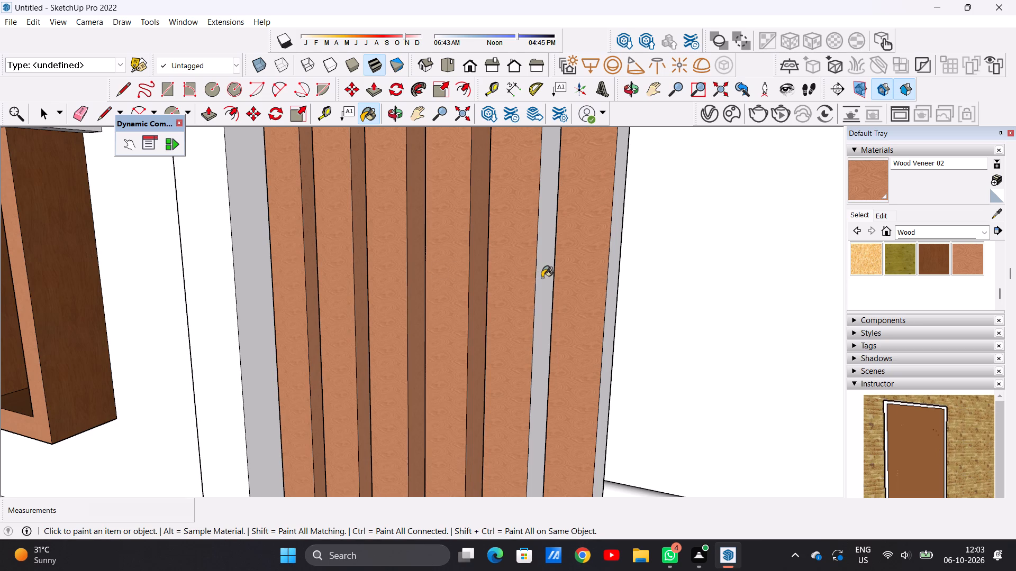
{"action": "left_click", "coordinate": [542, 278]}
{"action": "left_click", "coordinate": [609, 277]}
{"action": "scroll", "coordinate": [585, 325], "scroll_direction": "down", "scroll_amount": 12}
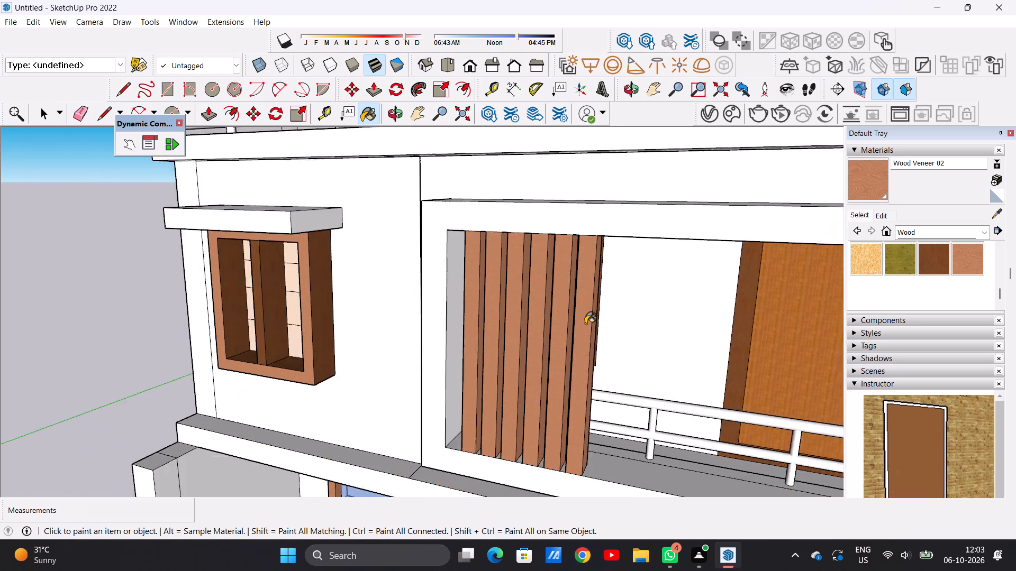
{"action": "scroll", "coordinate": [585, 324], "scroll_direction": "down", "scroll_amount": 16}
{"action": "middle_click_drag", "start_coordinate": [534, 312], "coordinate": [579, 290]}
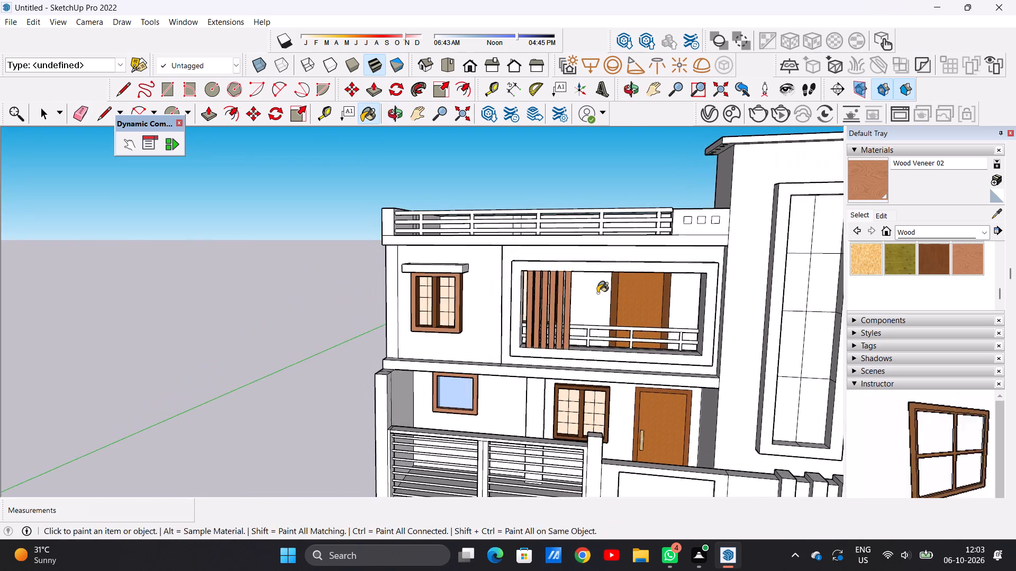
{"action": "middle_click_drag", "start_coordinate": [657, 293], "coordinate": [682, 290]}
{"action": "scroll", "coordinate": [488, 291], "scroll_direction": "down", "scroll_amount": 4}
{"action": "scroll", "coordinate": [561, 290], "scroll_direction": "up", "scroll_amount": 6}
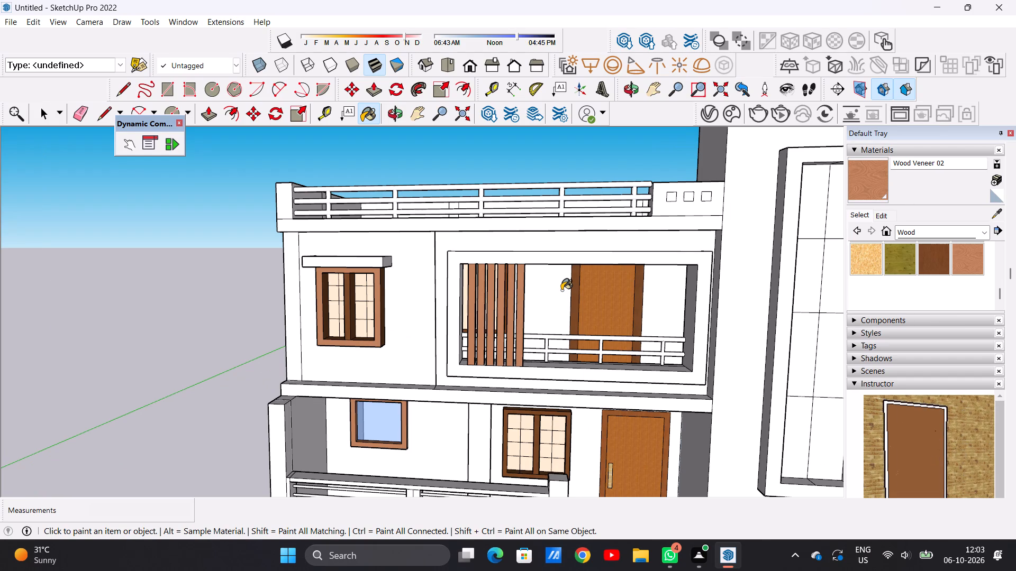
{"action": "key", "text": "space"}
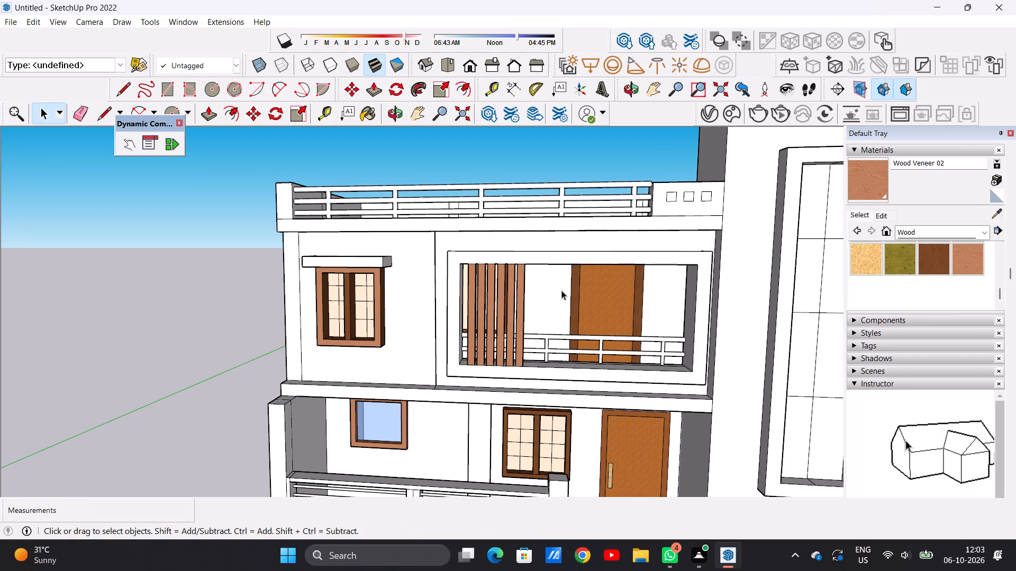
Paint the front face of the projecting frame around the upper balcony with Formica Speckled Grey from the Synthetic Surfaces collection.
{"action": "scroll", "coordinate": [431, 308], "scroll_direction": "down", "scroll_amount": 7}
{"action": "middle_click_drag", "start_coordinate": [411, 319], "coordinate": [463, 318]}
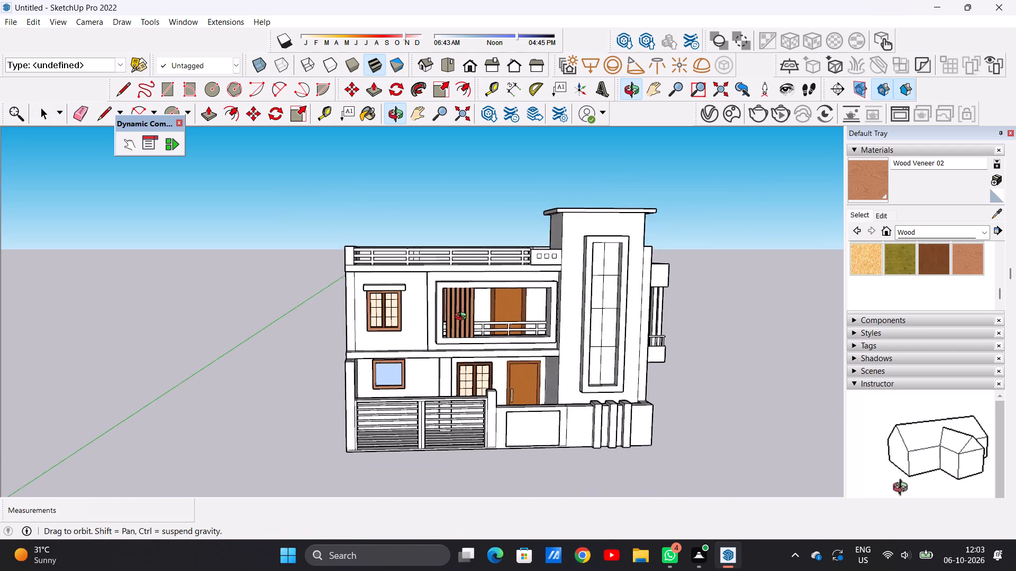
{"action": "middle_click_drag", "start_coordinate": [463, 318], "coordinate": [468, 314]}
{"action": "scroll", "coordinate": [486, 289], "scroll_direction": "up", "scroll_amount": 8}
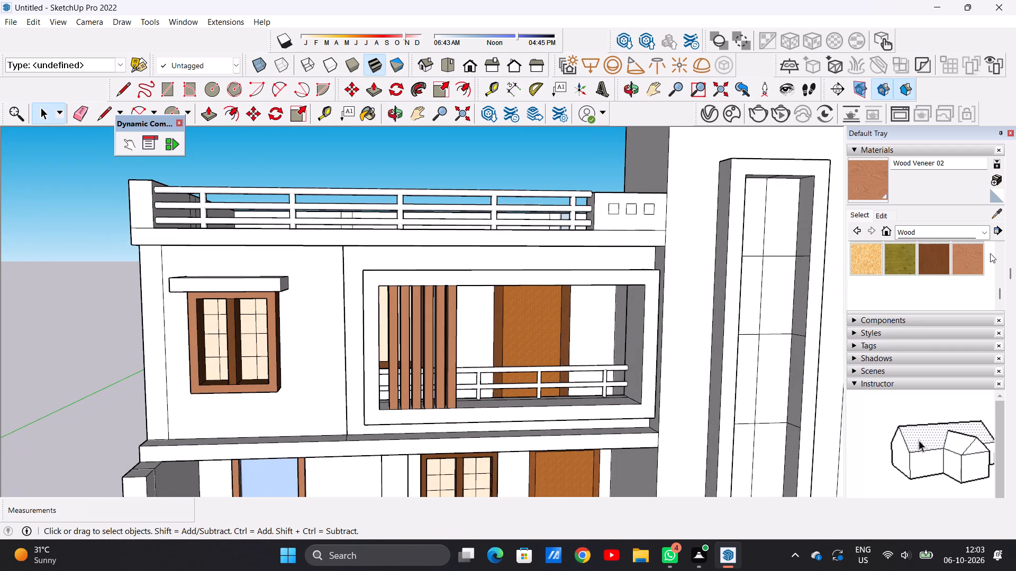
{"action": "left_click", "coordinate": [986, 235]}
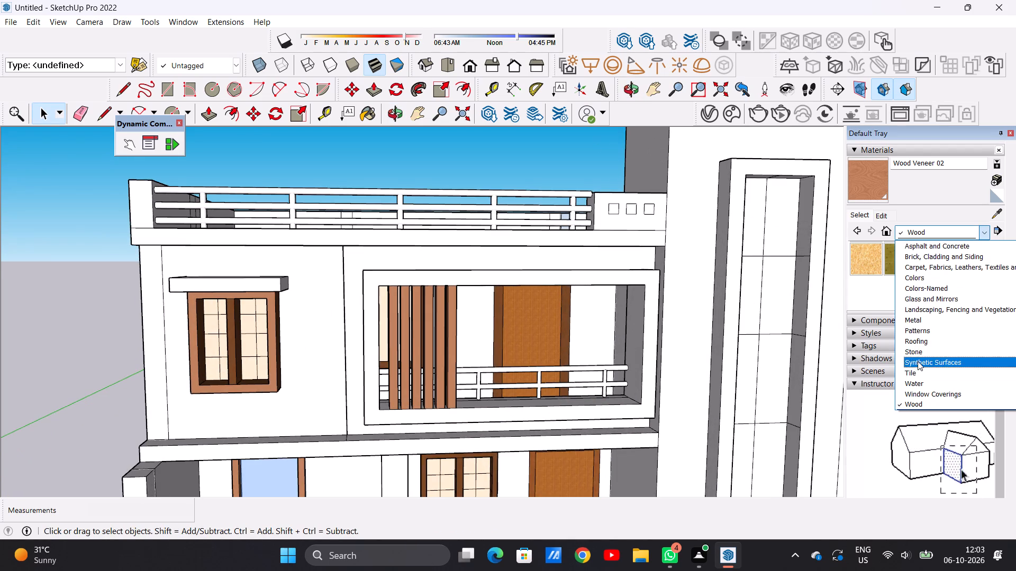
{"action": "left_click", "coordinate": [918, 361]}
{"action": "left_click", "coordinate": [899, 291]}
{"action": "scroll", "coordinate": [686, 363], "scroll_direction": "down", "scroll_amount": 2}
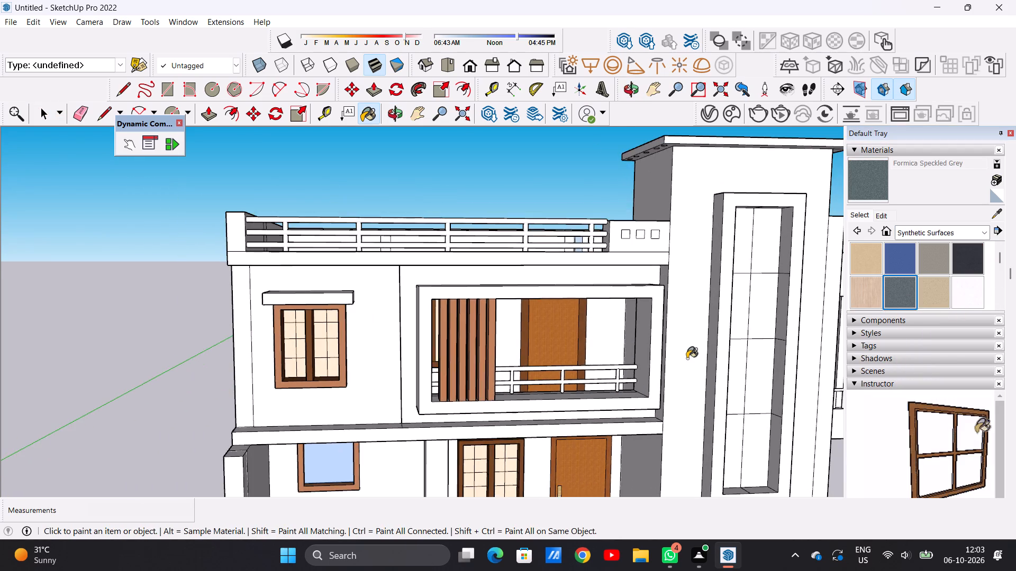
{"action": "scroll", "coordinate": [352, 296], "scroll_direction": "up", "scroll_amount": 5}
{"action": "left_click", "coordinate": [471, 324]}
Paint the balcony frame's outer faces, covering both sides, the top and the underside, with Formica Speckled Grey.
{"action": "scroll", "coordinate": [461, 326], "scroll_direction": "up", "scroll_amount": 1}
{"action": "scroll", "coordinate": [461, 326], "scroll_direction": "down", "scroll_amount": 1}
{"action": "scroll", "coordinate": [461, 326], "scroll_direction": "up", "scroll_amount": 3}
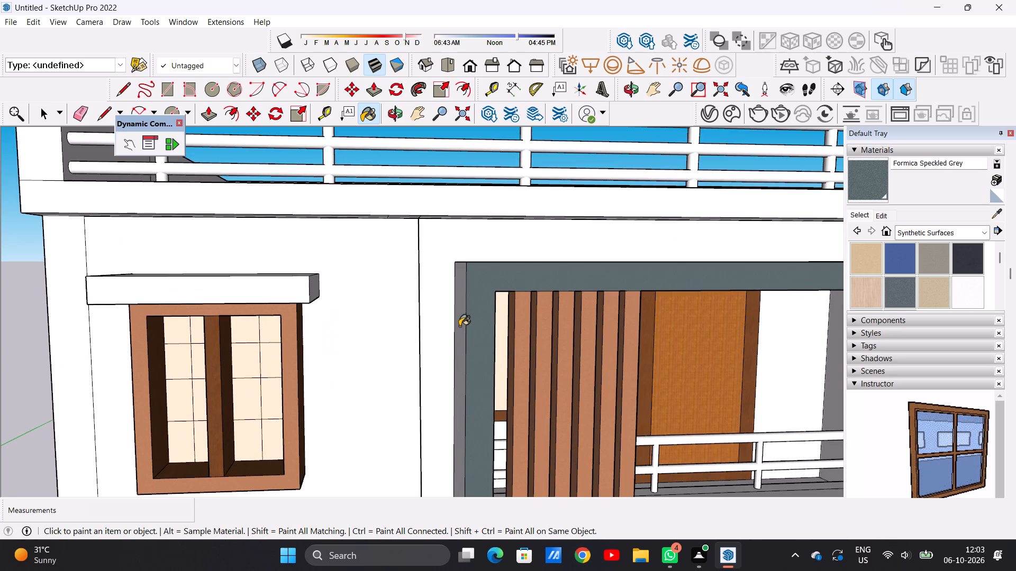
{"action": "middle_click_drag", "start_coordinate": [459, 338], "coordinate": [513, 385]}
{"action": "scroll", "coordinate": [471, 340], "scroll_direction": "up", "scroll_amount": 4}
{"action": "left_click", "coordinate": [472, 340]}
{"action": "left_click", "coordinate": [523, 230]}
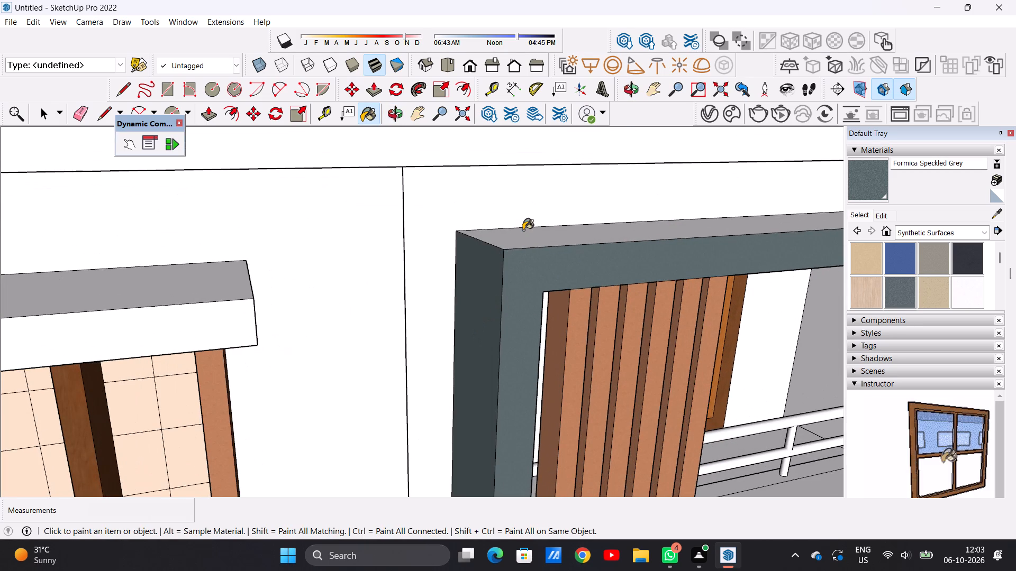
{"action": "scroll", "coordinate": [451, 296], "scroll_direction": "down", "scroll_amount": 19}
{"action": "middle_click_drag", "start_coordinate": [596, 328], "coordinate": [380, 309]}
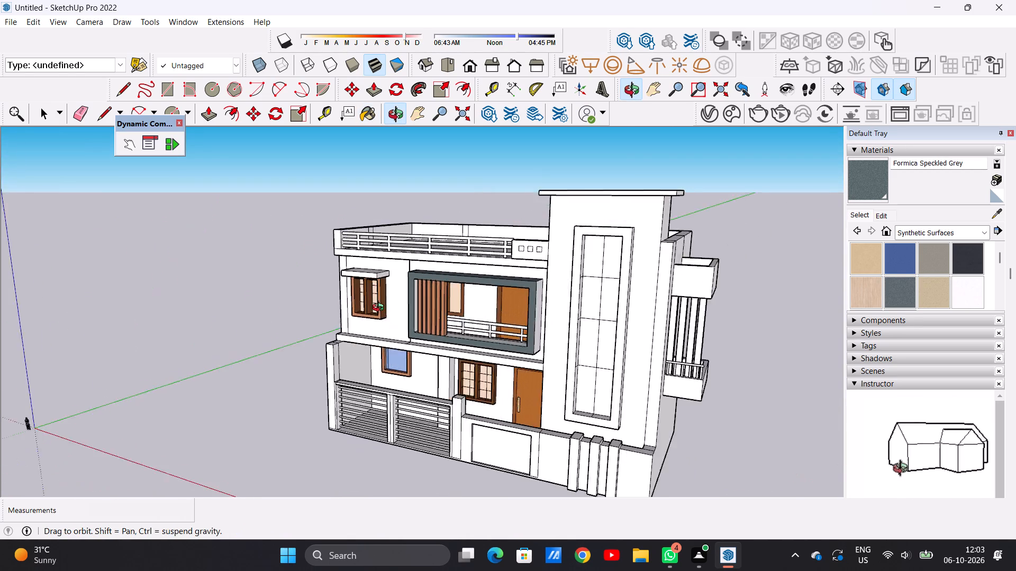
{"action": "middle_click_drag", "start_coordinate": [380, 309], "coordinate": [332, 316]}
{"action": "scroll", "coordinate": [474, 305], "scroll_direction": "up", "scroll_amount": 7}
{"action": "left_click", "coordinate": [529, 317]}
{"action": "scroll", "coordinate": [500, 337], "scroll_direction": "down", "scroll_amount": 6}
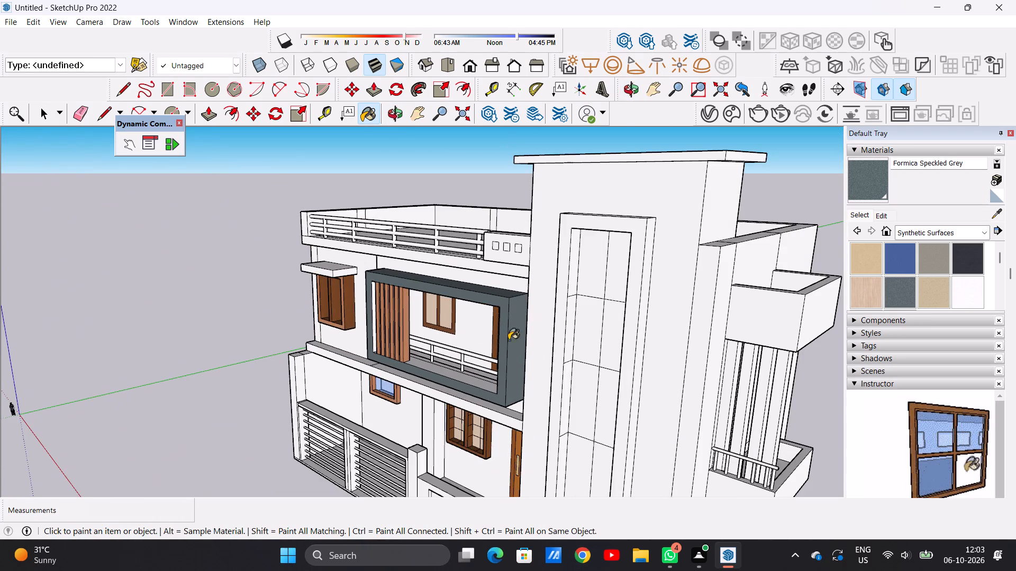
{"action": "middle_click_drag", "start_coordinate": [433, 408], "coordinate": [509, 300]}
{"action": "scroll", "coordinate": [512, 367], "scroll_direction": "up", "scroll_amount": 14}
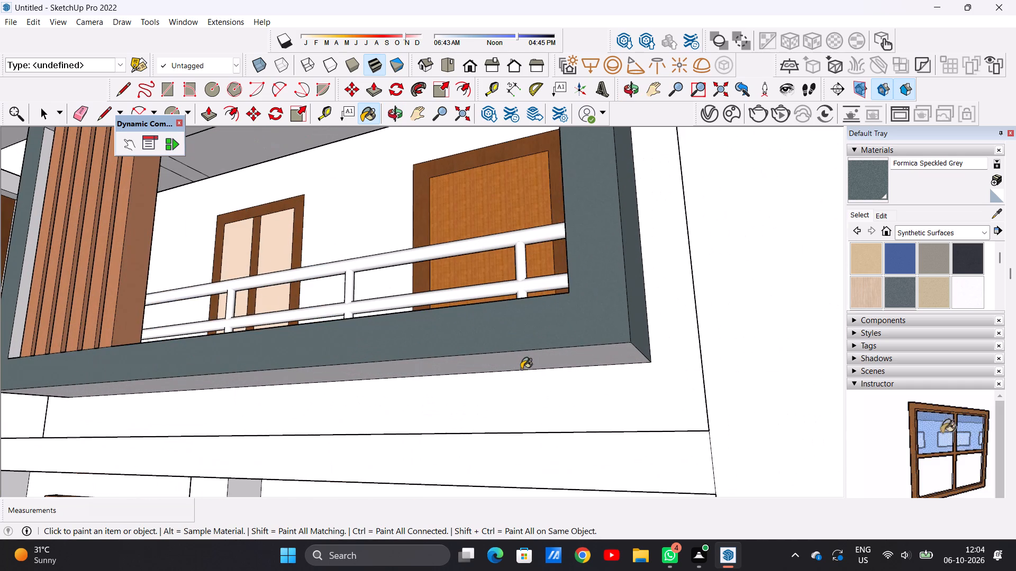
{"action": "left_click", "coordinate": [514, 362]}
Paint the balcony frame's inner faces, covering the bottom, the top and both sides, with Formica Speckled Grey.
{"action": "scroll", "coordinate": [515, 369], "scroll_direction": "down", "scroll_amount": 5}
{"action": "middle_click_drag", "start_coordinate": [483, 305], "coordinate": [554, 469]}
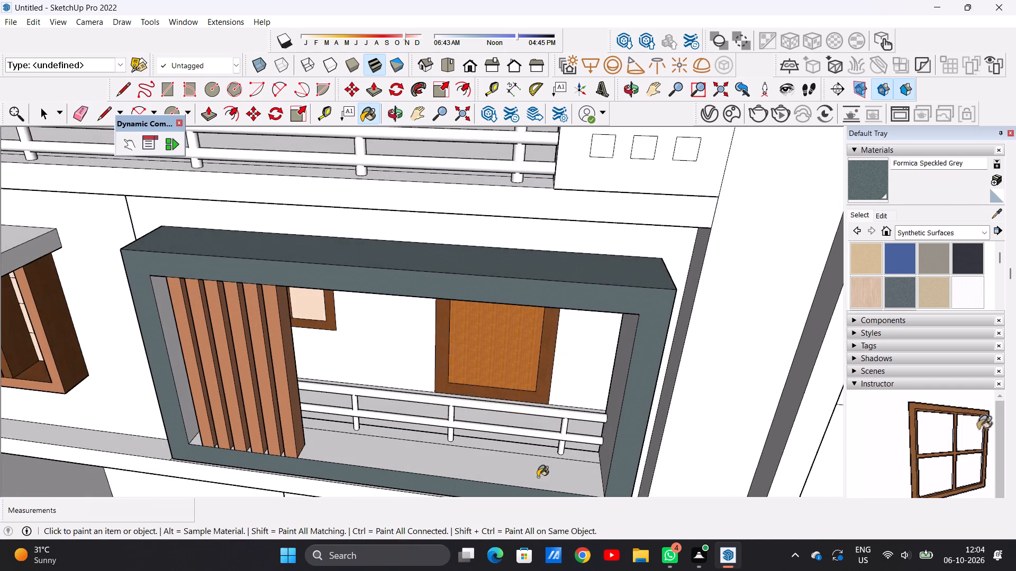
{"action": "scroll", "coordinate": [536, 477], "scroll_direction": "up", "scroll_amount": 3}
{"action": "left_click", "coordinate": [536, 477]}
{"action": "scroll", "coordinate": [540, 474], "scroll_direction": "down", "scroll_amount": 13}
{"action": "middle_click_drag", "start_coordinate": [540, 486], "coordinate": [593, 301]}
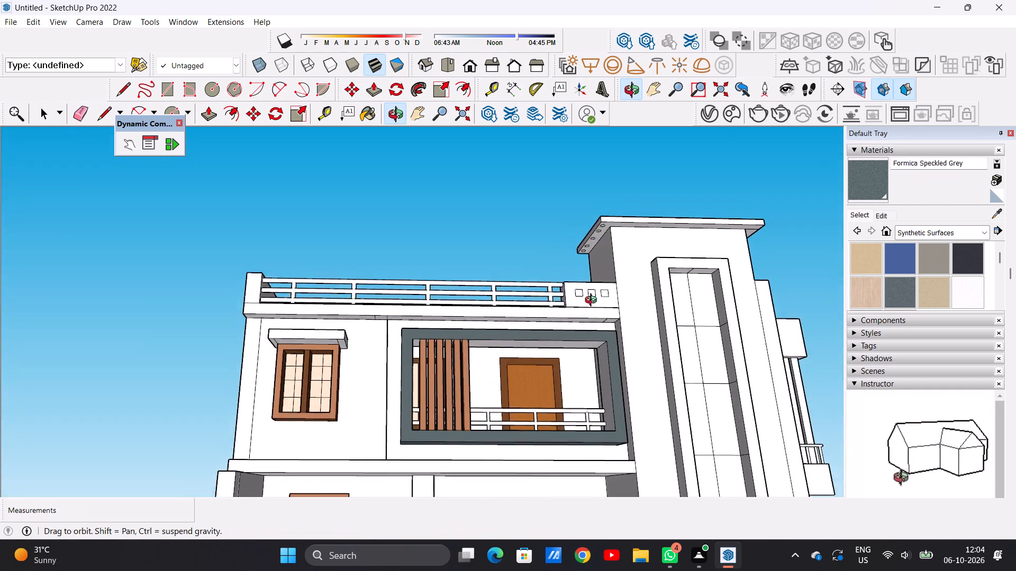
{"action": "middle_click_drag", "start_coordinate": [593, 301], "coordinate": [601, 283]}
{"action": "scroll", "coordinate": [573, 343], "scroll_direction": "up", "scroll_amount": 7}
{"action": "left_click", "coordinate": [573, 343]}
{"action": "left_click", "coordinate": [639, 373]}
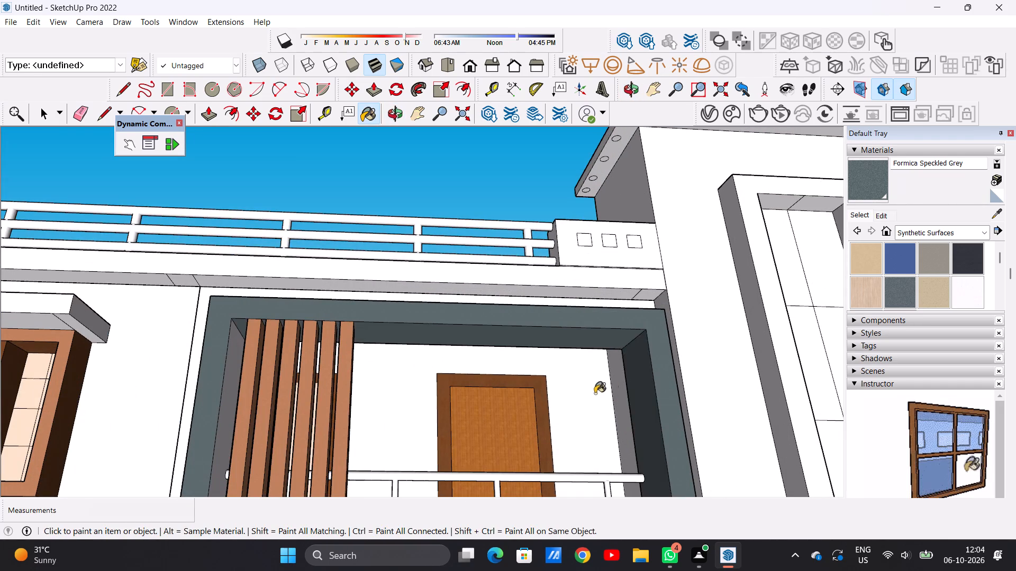
{"action": "scroll", "coordinate": [592, 397], "scroll_direction": "down", "scroll_amount": 14}
{"action": "middle_click_drag", "start_coordinate": [528, 393], "coordinate": [332, 478]}
{"action": "scroll", "coordinate": [506, 418], "scroll_direction": "up", "scroll_amount": 5}
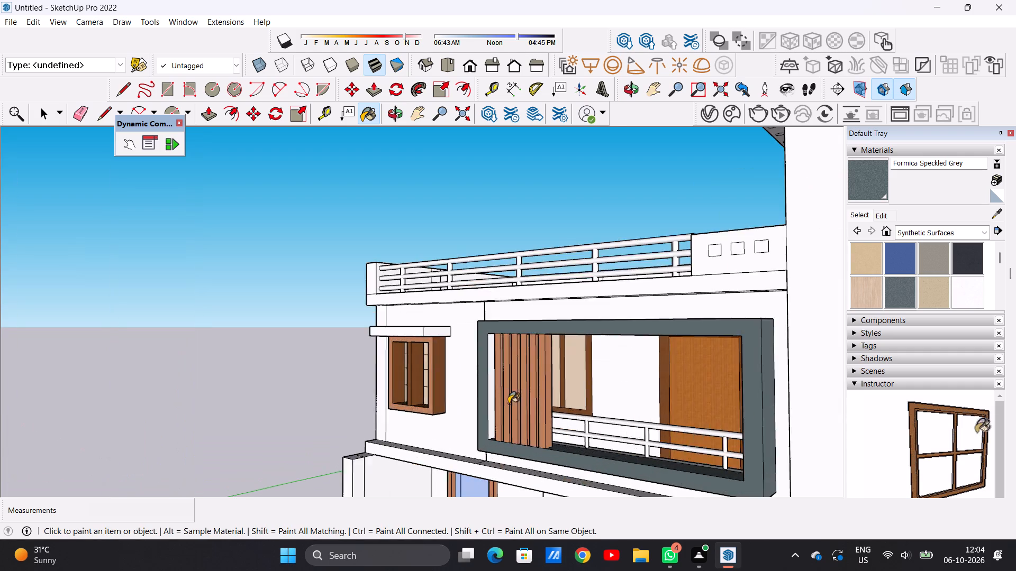
{"action": "scroll", "coordinate": [509, 403], "scroll_direction": "up", "scroll_amount": 13}
{"action": "left_click", "coordinate": [486, 385]}
Examine the painted balcony frame and the whole front elevation from several angles and distances.
{"action": "scroll", "coordinate": [467, 415], "scroll_direction": "down", "scroll_amount": 20}
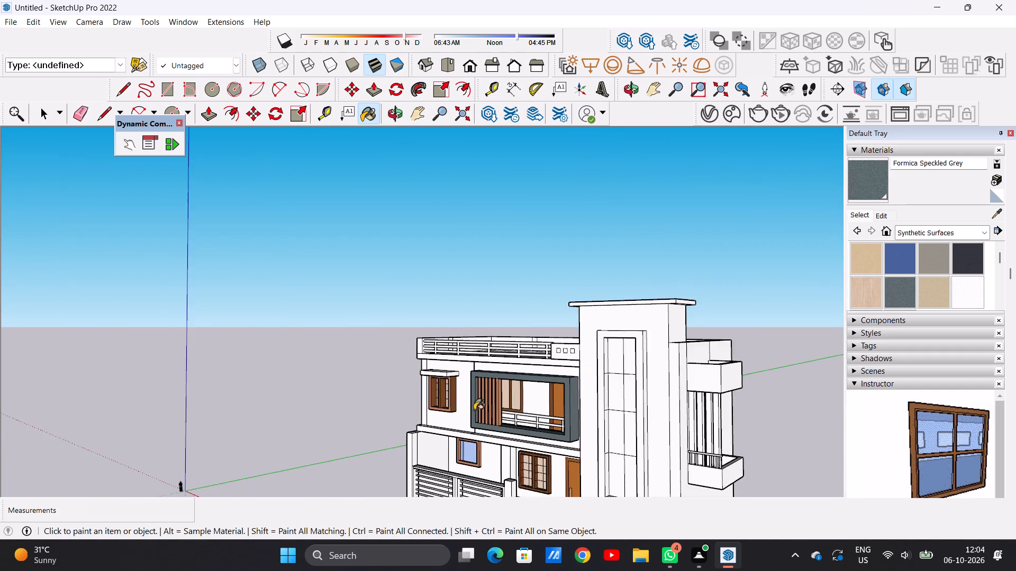
{"action": "middle_click_drag", "start_coordinate": [484, 413], "coordinate": [609, 414]}
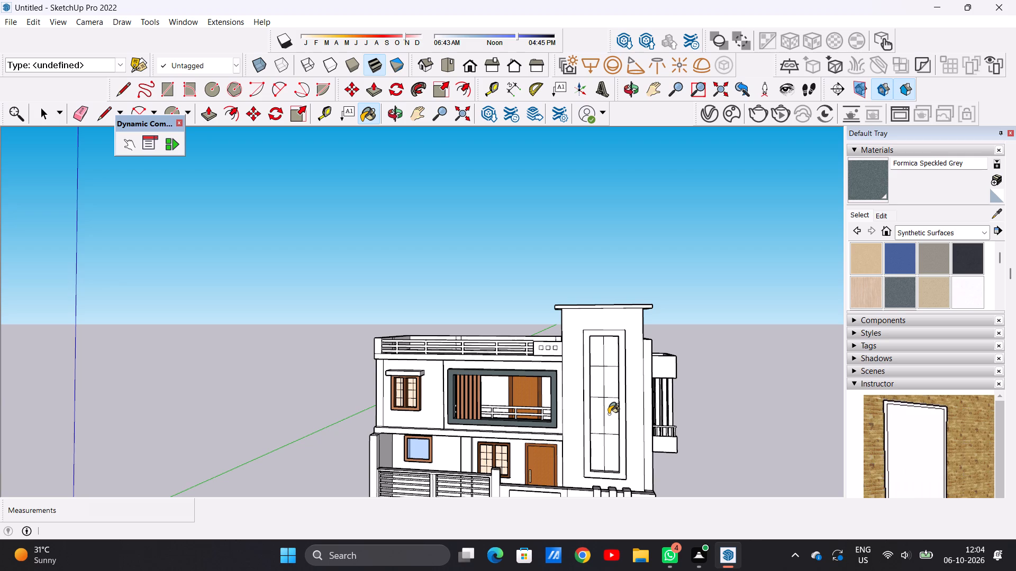
{"action": "scroll", "coordinate": [434, 350], "scroll_direction": "down", "scroll_amount": 3}
{"action": "scroll", "coordinate": [457, 383], "scroll_direction": "up", "scroll_amount": 7}
{"action": "middle_click_drag", "start_coordinate": [427, 388], "coordinate": [610, 369]}
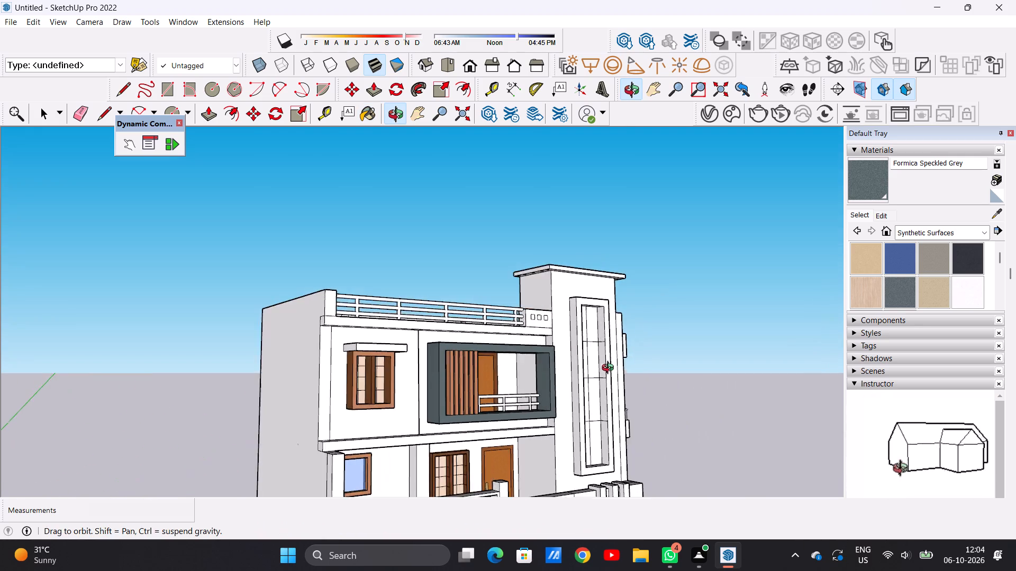
{"action": "middle_click_drag", "start_coordinate": [610, 369], "coordinate": [477, 381]}
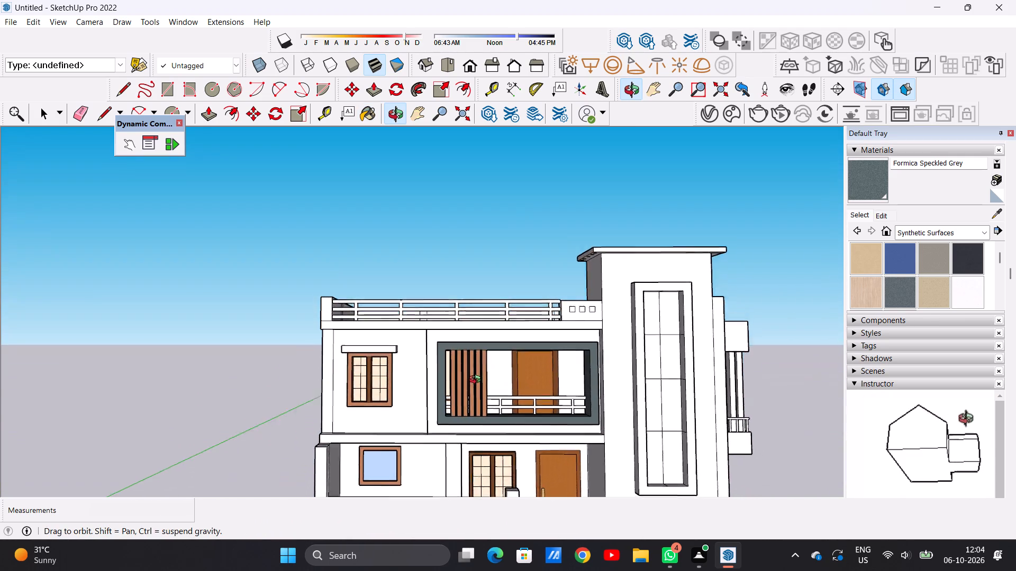
{"action": "middle_click_drag", "start_coordinate": [477, 381], "coordinate": [477, 383]}
{"action": "scroll", "coordinate": [477, 383], "scroll_direction": "up", "scroll_amount": 1}
{"action": "scroll", "coordinate": [469, 380], "scroll_direction": "down", "scroll_amount": 12}
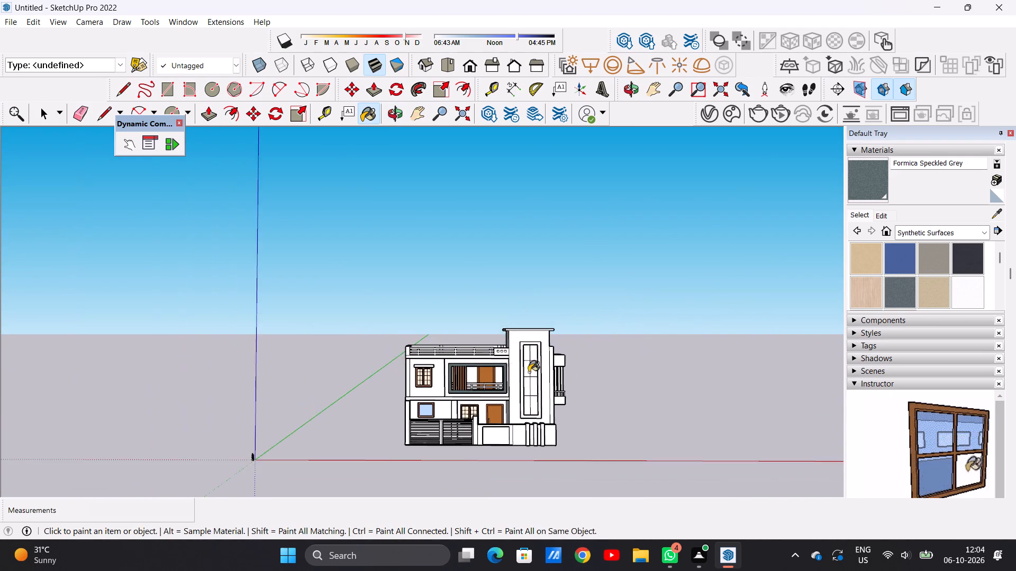
{"action": "scroll", "coordinate": [527, 372], "scroll_direction": "up", "scroll_amount": 6}
{"action": "key", "text": "space"}
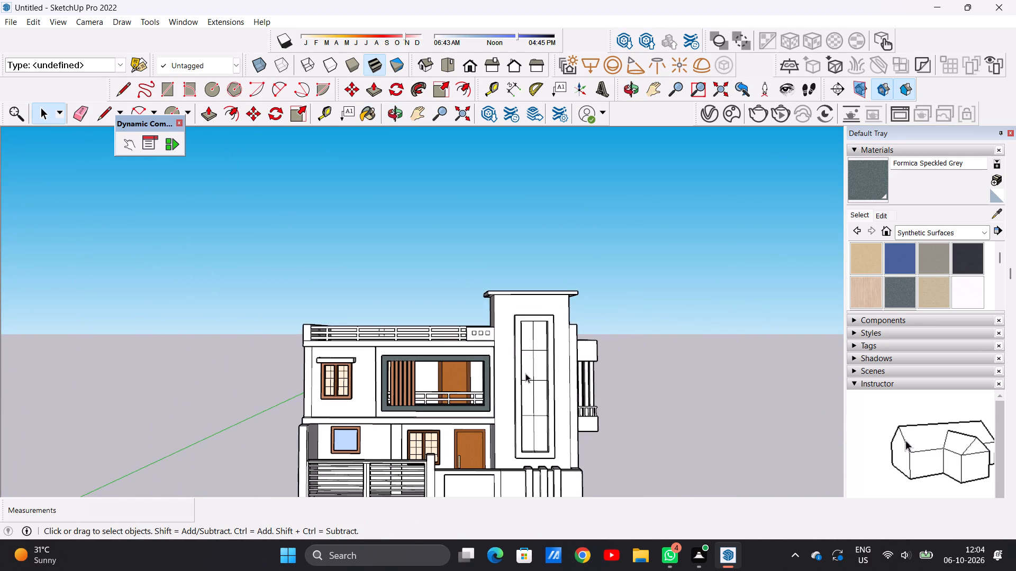
{"action": "scroll", "coordinate": [455, 397], "scroll_direction": "up", "scroll_amount": 6}
{"action": "scroll", "coordinate": [459, 393], "scroll_direction": "down", "scroll_amount": 6}
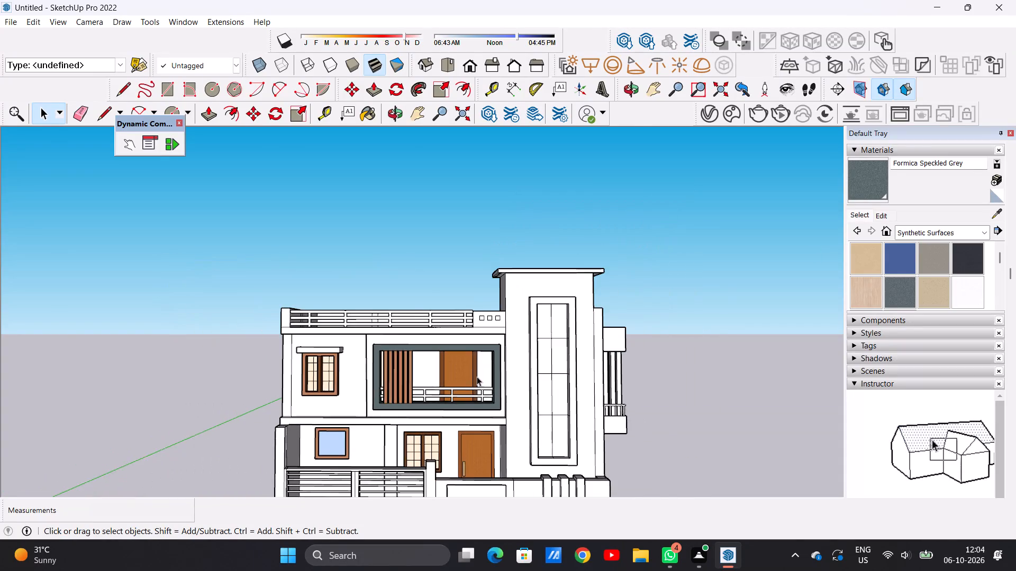
{"action": "scroll", "coordinate": [459, 493], "scroll_direction": "up", "scroll_amount": 7}
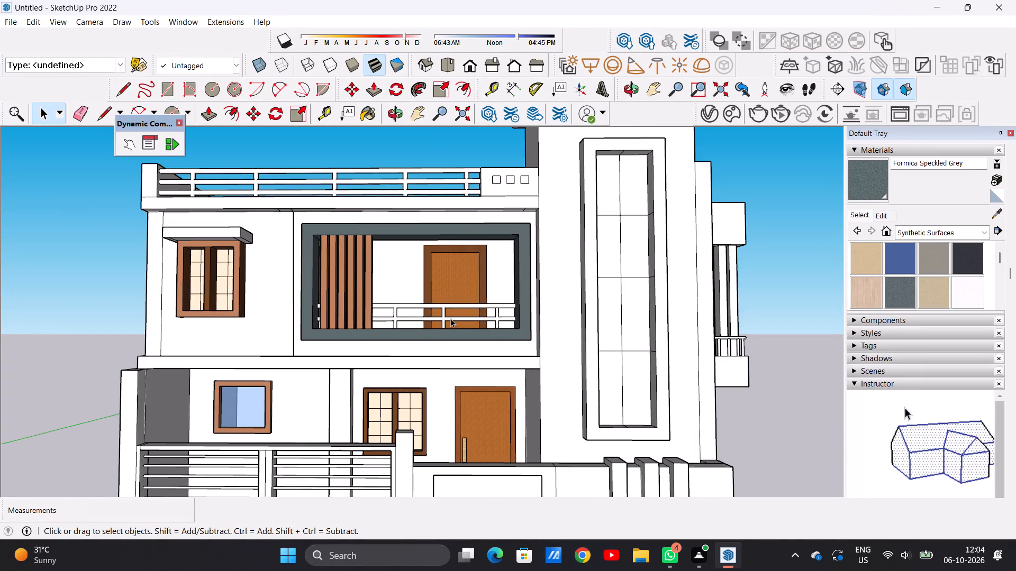
{"action": "scroll", "coordinate": [443, 292], "scroll_direction": "down", "scroll_amount": 4}
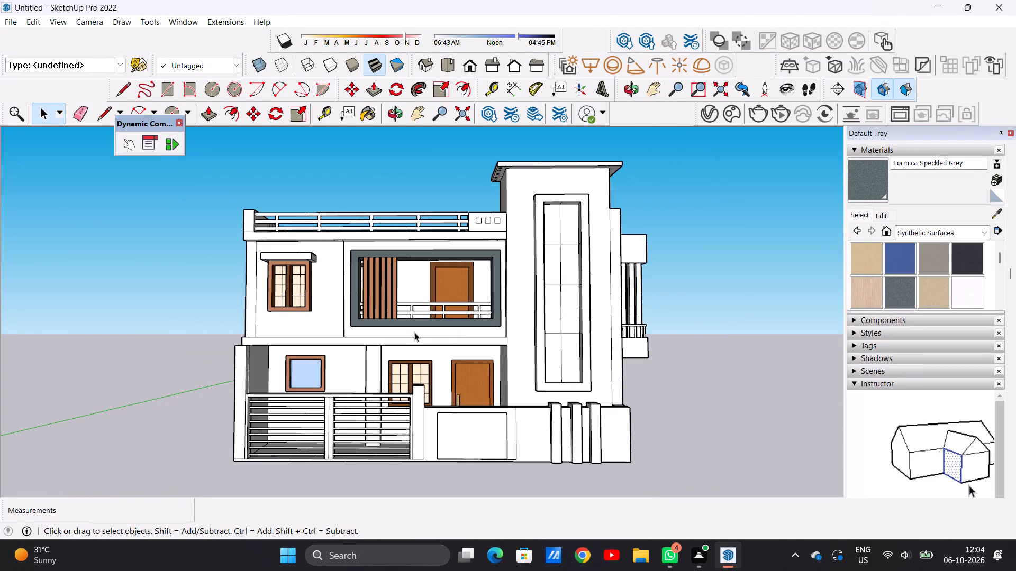
Paint the back wall of the upper balcony with Formica Beige from the Synthetic Surfaces collection.
{"action": "left_click", "coordinate": [874, 257]}
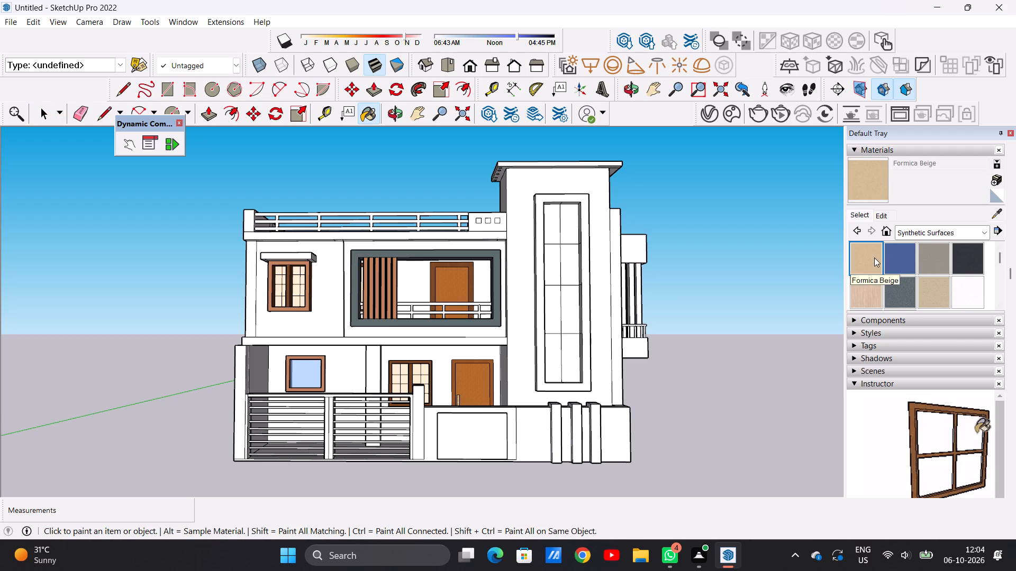
{"action": "left_click", "coordinate": [879, 217]}
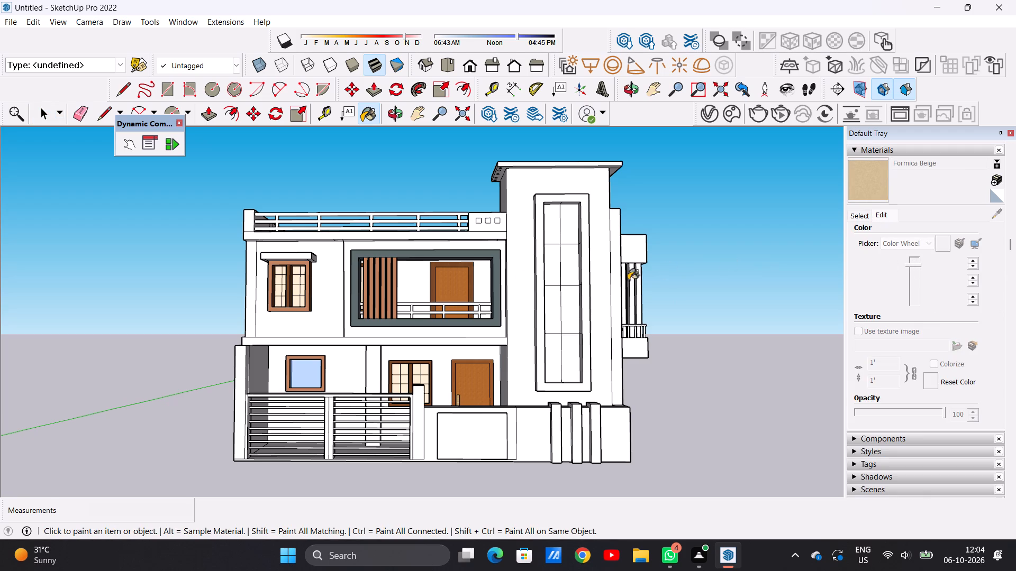
{"action": "scroll", "coordinate": [468, 292], "scroll_direction": "up", "scroll_amount": 7}
{"action": "left_click", "coordinate": [489, 283]}
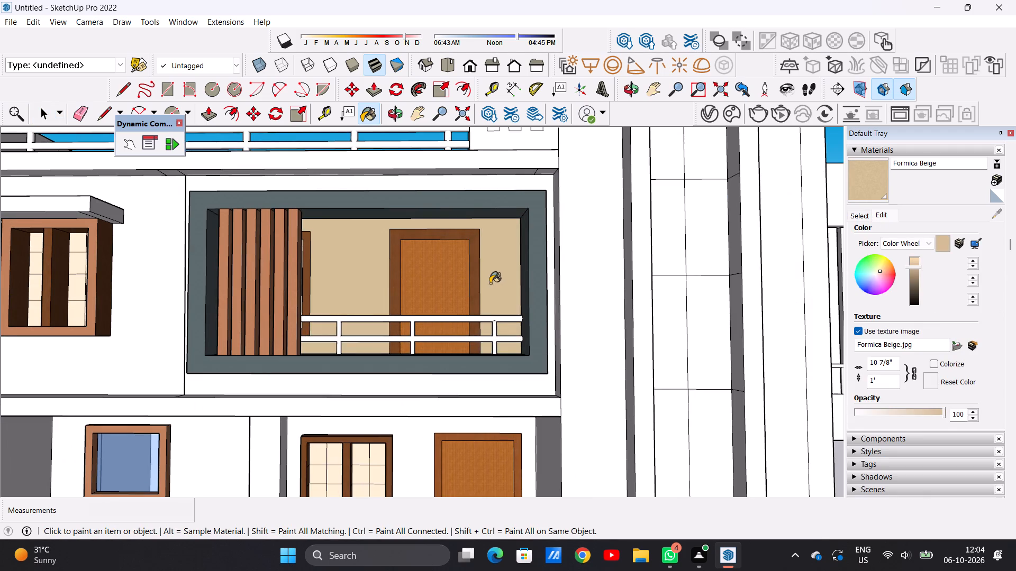
Raise the brightness of the Formica Beige material to a pale cream shade.
{"action": "scroll", "coordinate": [493, 299], "scroll_direction": "down", "scroll_amount": 9}
{"action": "scroll", "coordinate": [493, 300], "scroll_direction": "up", "scroll_amount": 3}
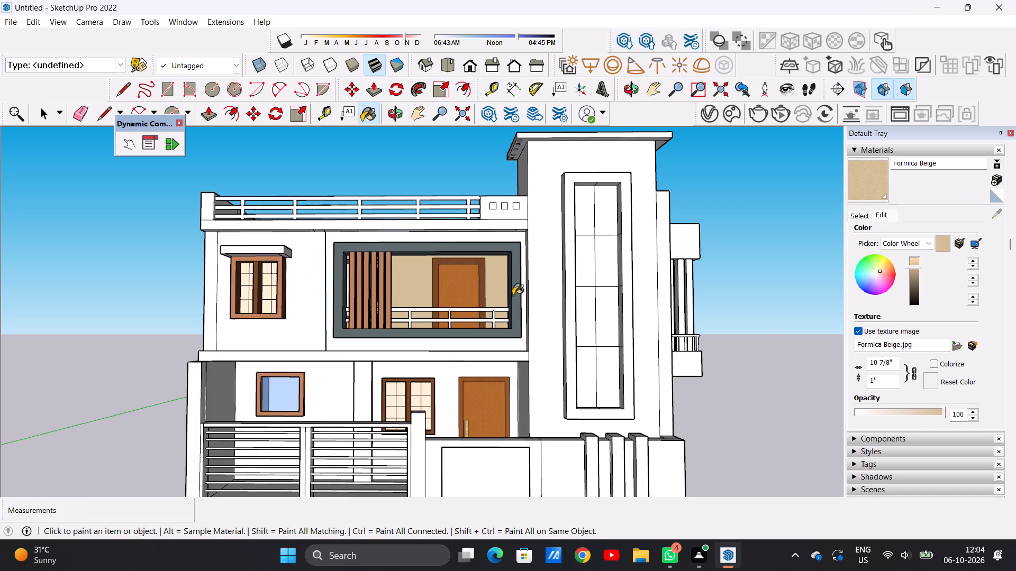
{"action": "left_click", "coordinate": [915, 262]}
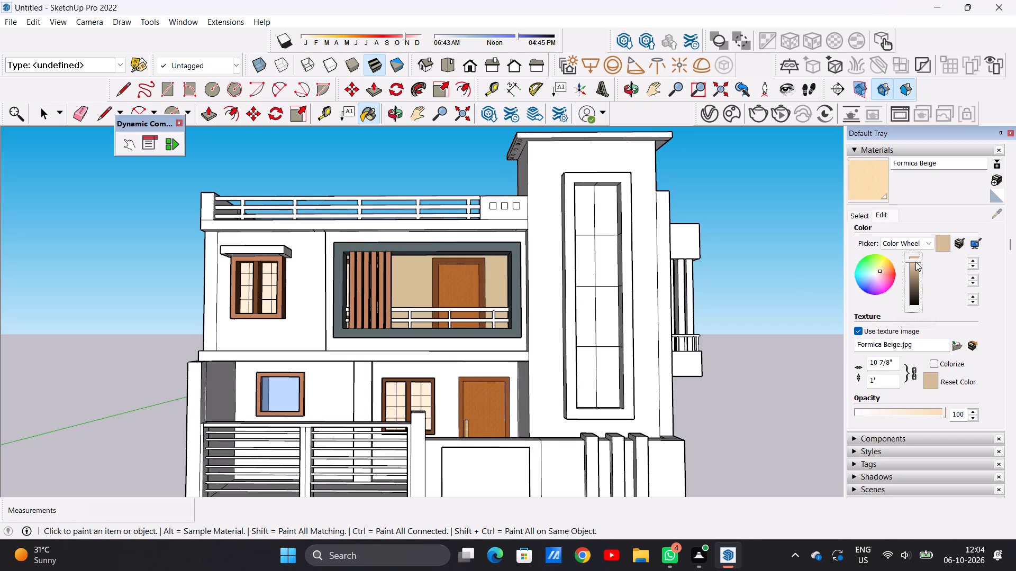
{"action": "scroll", "coordinate": [915, 262], "scroll_direction": "up", "scroll_amount": 5}
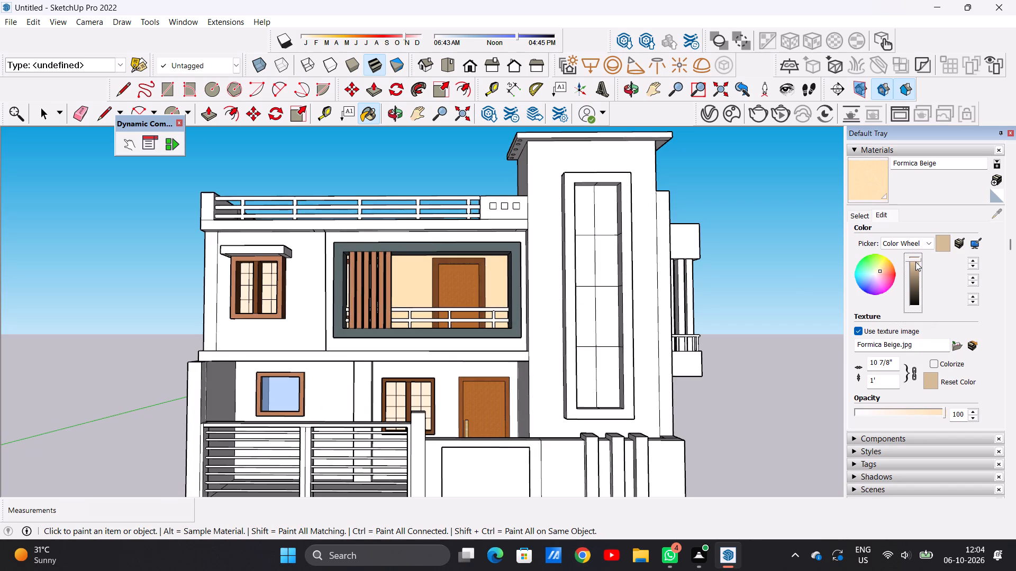
{"action": "scroll", "coordinate": [916, 259], "scroll_direction": "up", "scroll_amount": 5}
{"action": "scroll", "coordinate": [913, 259], "scroll_direction": "down", "scroll_amount": 3}
{"action": "scroll", "coordinate": [913, 259], "scroll_direction": "up", "scroll_amount": 14}
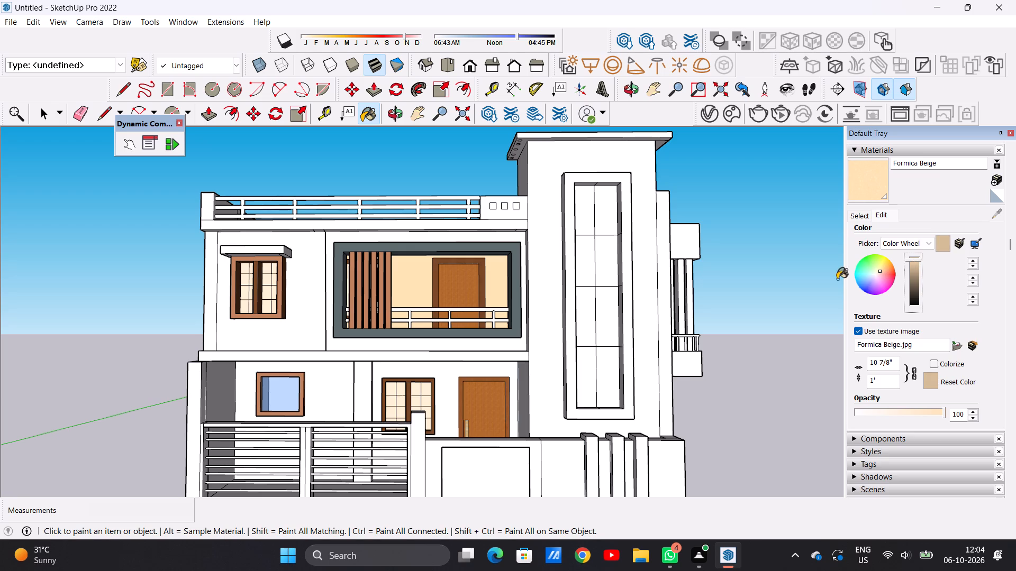
{"action": "scroll", "coordinate": [555, 304], "scroll_direction": "down", "scroll_amount": 9}
{"action": "scroll", "coordinate": [547, 295], "scroll_direction": "up", "scroll_amount": 5}
Paint the ground-floor porch's back wall on both sides of the column with the lightened Formica Beige.
{"action": "middle_click_drag", "start_coordinate": [554, 297], "coordinate": [371, 345]}
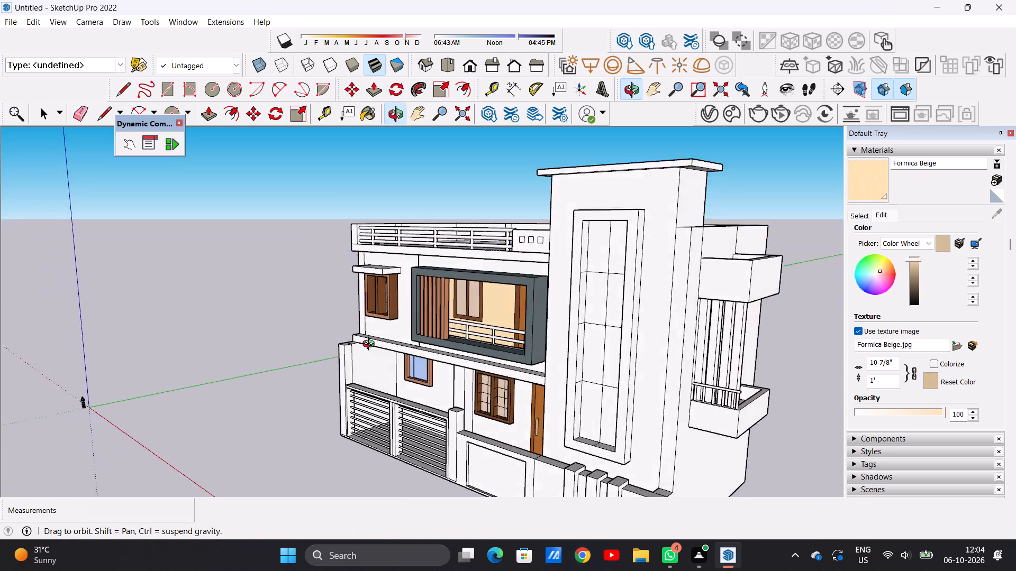
{"action": "middle_click_drag", "start_coordinate": [371, 345], "coordinate": [559, 306]}
{"action": "scroll", "coordinate": [514, 321], "scroll_direction": "down", "scroll_amount": 7}
{"action": "scroll", "coordinate": [503, 338], "scroll_direction": "up", "scroll_amount": 5}
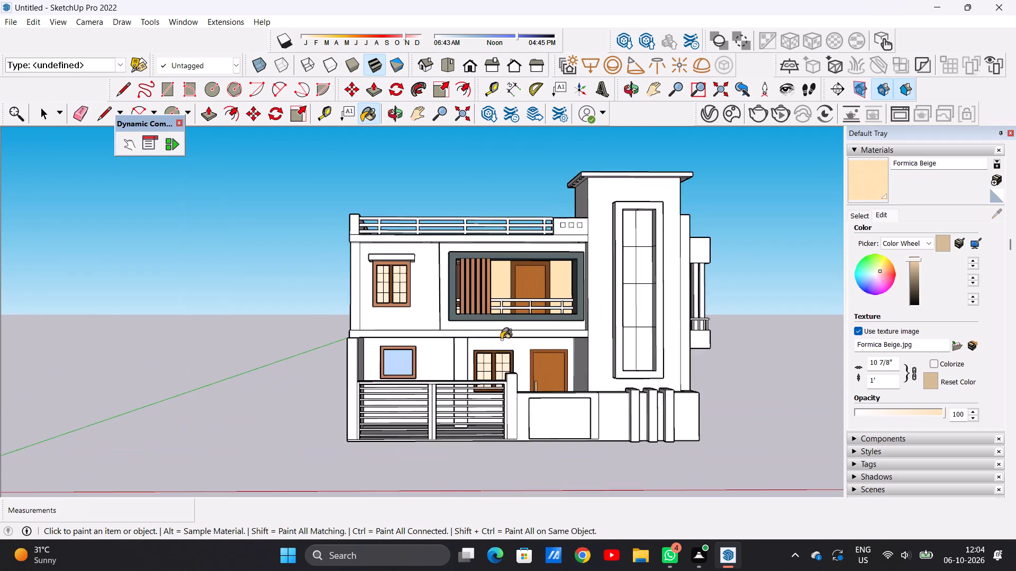
{"action": "scroll", "coordinate": [501, 339], "scroll_direction": "up", "scroll_amount": 9}
{"action": "left_click", "coordinate": [535, 341]}
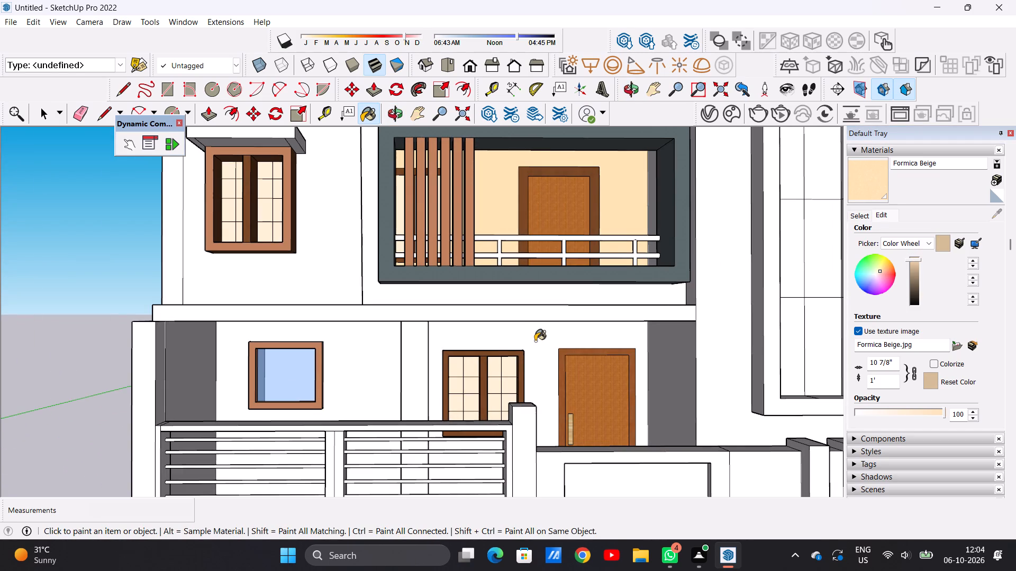
{"action": "left_click", "coordinate": [365, 352]}
Paint the ground-floor porch's side wall between the door and the tower with Formica Beige.
{"action": "scroll", "coordinate": [376, 364], "scroll_direction": "down", "scroll_amount": 12}
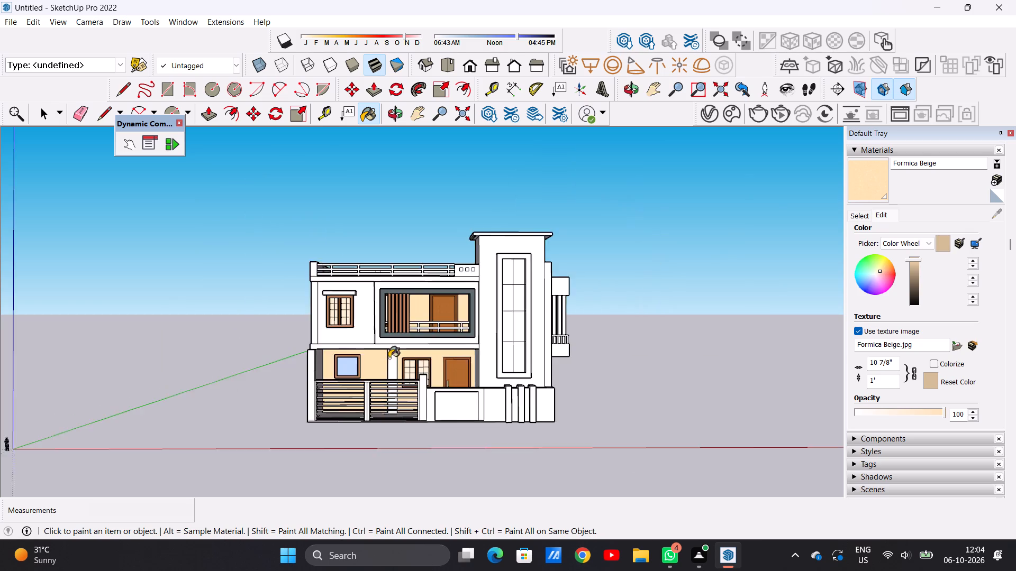
{"action": "scroll", "coordinate": [385, 372], "scroll_direction": "up", "scroll_amount": 12}
{"action": "middle_click_drag", "start_coordinate": [571, 413], "coordinate": [549, 386]}
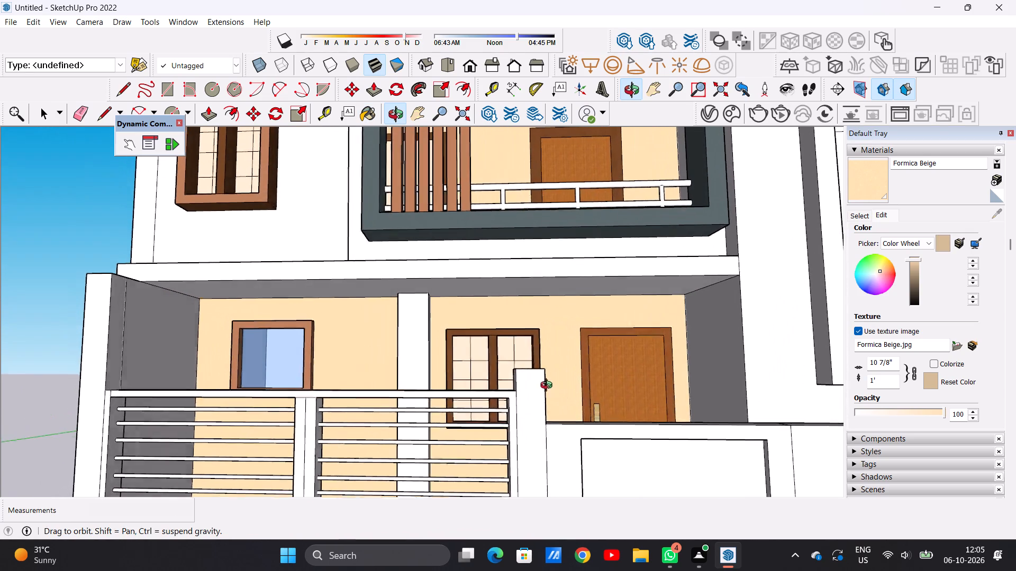
{"action": "middle_click_drag", "start_coordinate": [549, 386], "coordinate": [546, 384]}
{"action": "scroll", "coordinate": [548, 384], "scroll_direction": "down", "scroll_amount": 7}
{"action": "middle_click_drag", "start_coordinate": [564, 369], "coordinate": [625, 451]}
{"action": "scroll", "coordinate": [611, 367], "scroll_direction": "up", "scroll_amount": 5}
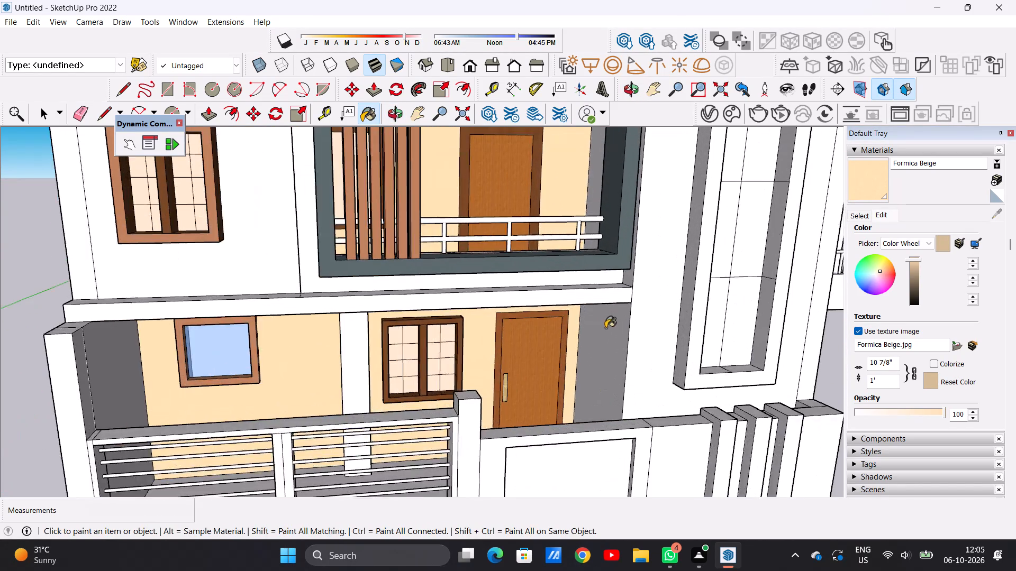
{"action": "scroll", "coordinate": [605, 328], "scroll_direction": "up", "scroll_amount": 8}
{"action": "left_click", "coordinate": [609, 346]}
Paint the upper balcony's inner side wall nearest the tower with Formica Beige.
{"action": "scroll", "coordinate": [606, 351], "scroll_direction": "down", "scroll_amount": 2}
{"action": "scroll", "coordinate": [606, 351], "scroll_direction": "up", "scroll_amount": 1}
{"action": "scroll", "coordinate": [606, 351], "scroll_direction": "down", "scroll_amount": 12}
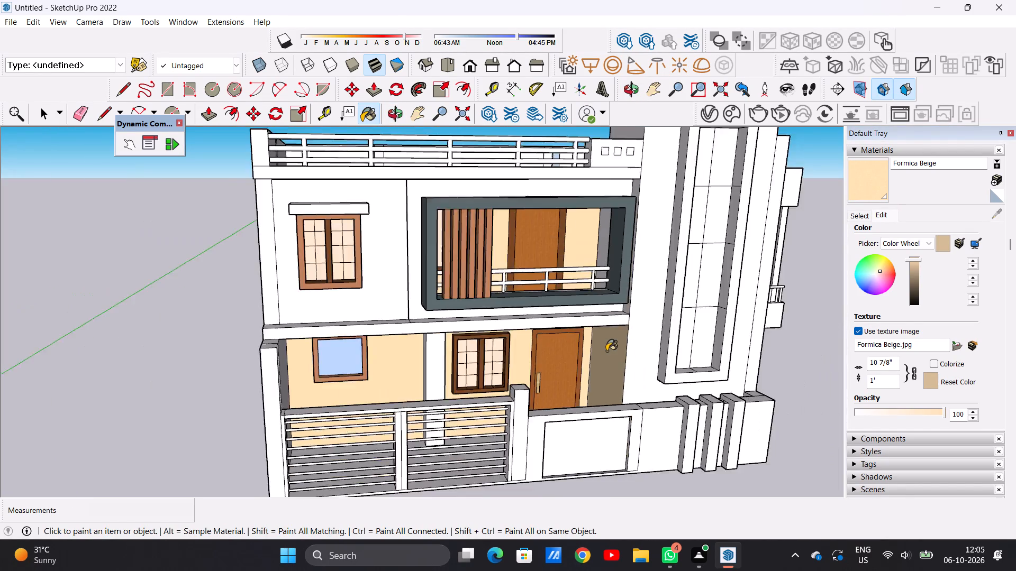
{"action": "scroll", "coordinate": [606, 351], "scroll_direction": "down", "scroll_amount": 7}
{"action": "scroll", "coordinate": [608, 292], "scroll_direction": "up", "scroll_amount": 15}
{"action": "middle_click_drag", "start_coordinate": [570, 309], "coordinate": [643, 310]}
{"action": "scroll", "coordinate": [620, 293], "scroll_direction": "up", "scroll_amount": 5}
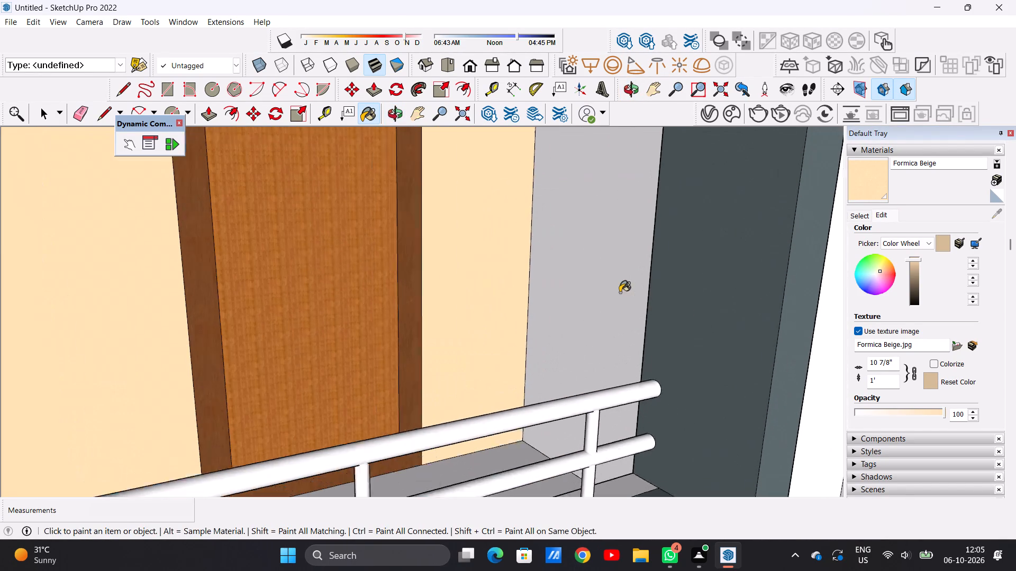
{"action": "scroll", "coordinate": [620, 292], "scroll_direction": "up", "scroll_amount": 2}
{"action": "left_click", "coordinate": [601, 281]}
Paint the upper balcony's opposite inner side wall, behind the wooden slats, with Formica Beige.
{"action": "scroll", "coordinate": [582, 309], "scroll_direction": "down", "scroll_amount": 12}
{"action": "scroll", "coordinate": [586, 303], "scroll_direction": "up", "scroll_amount": 1}
{"action": "scroll", "coordinate": [586, 303], "scroll_direction": "down", "scroll_amount": 6}
{"action": "middle_click_drag", "start_coordinate": [632, 335], "coordinate": [455, 317]}
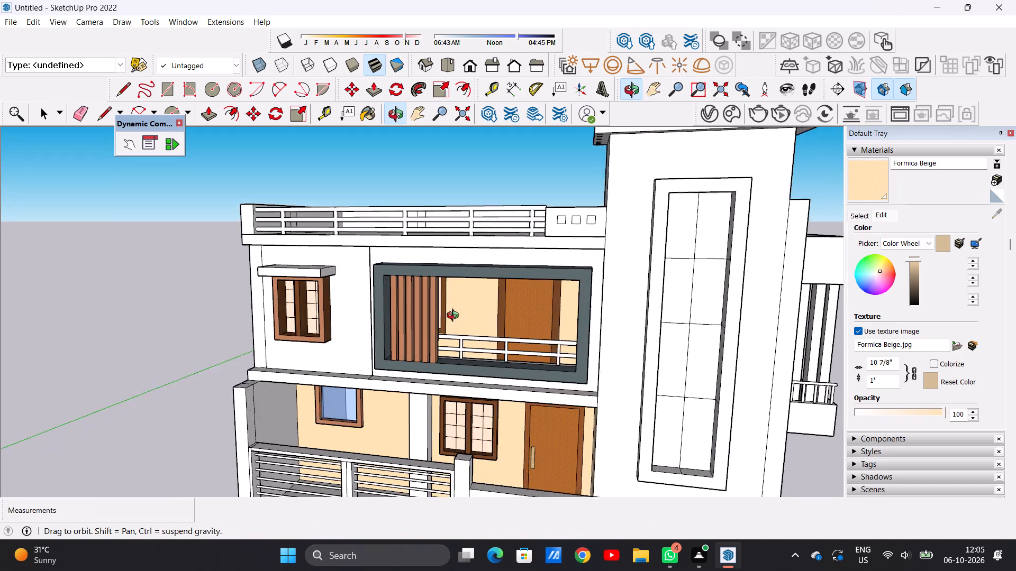
{"action": "middle_click_drag", "start_coordinate": [455, 317], "coordinate": [443, 318]}
{"action": "middle_click_drag", "start_coordinate": [770, 310], "coordinate": [589, 316]}
{"action": "scroll", "coordinate": [623, 301], "scroll_direction": "down", "scroll_amount": 20}
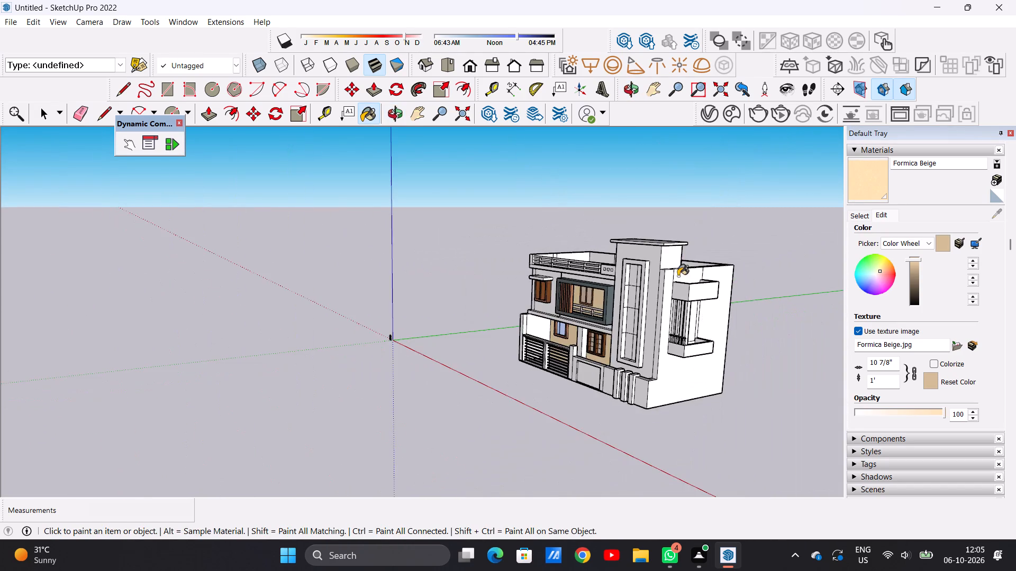
{"action": "scroll", "coordinate": [605, 293], "scroll_direction": "up", "scroll_amount": 9}
{"action": "scroll", "coordinate": [545, 317], "scroll_direction": "down", "scroll_amount": 1}
{"action": "scroll", "coordinate": [545, 317], "scroll_direction": "up", "scroll_amount": 6}
{"action": "scroll", "coordinate": [611, 289], "scroll_direction": "down", "scroll_amount": 11}
{"action": "scroll", "coordinate": [608, 290], "scroll_direction": "up", "scroll_amount": 10}
{"action": "middle_click_drag", "start_coordinate": [629, 275], "coordinate": [557, 283]}
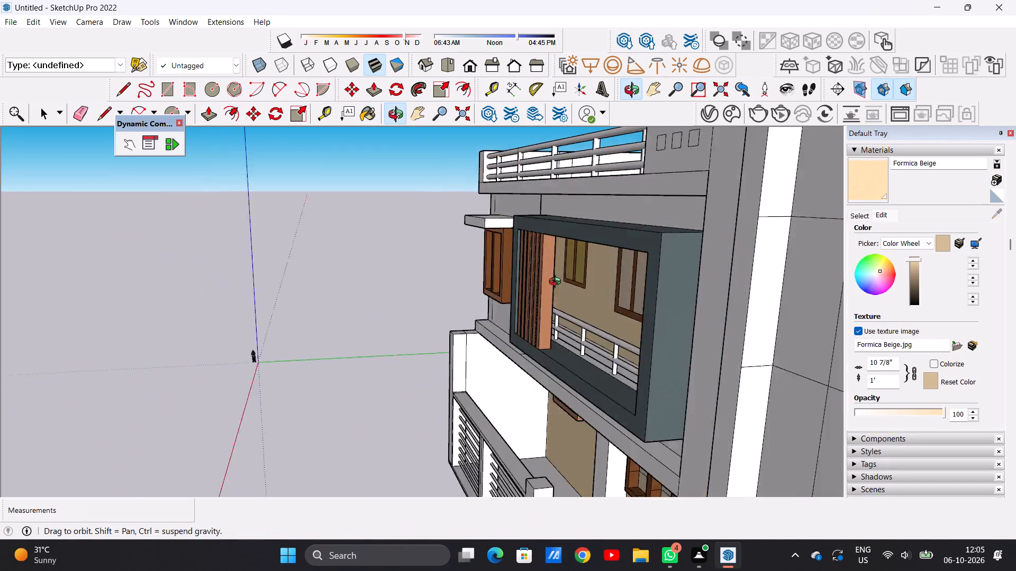
{"action": "middle_click_drag", "start_coordinate": [557, 283], "coordinate": [533, 287]}
{"action": "scroll", "coordinate": [561, 275], "scroll_direction": "up", "scroll_amount": 16}
{"action": "left_click", "coordinate": [552, 264]}
Paint the ground-floor porch's far side wall, beside the blue-glazed window, with Formica Beige.
{"action": "scroll", "coordinate": [537, 298], "scroll_direction": "down", "scroll_amount": 10}
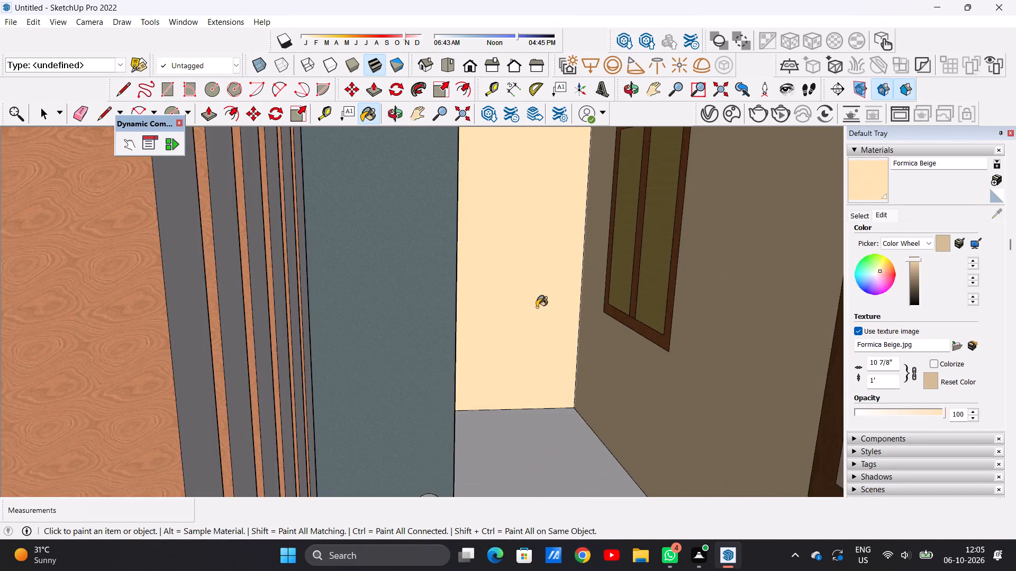
{"action": "scroll", "coordinate": [537, 307], "scroll_direction": "down", "scroll_amount": 11}
{"action": "scroll", "coordinate": [539, 315], "scroll_direction": "up", "scroll_amount": 1}
{"action": "scroll", "coordinate": [539, 315], "scroll_direction": "down", "scroll_amount": 11}
{"action": "scroll", "coordinate": [542, 312], "scroll_direction": "up", "scroll_amount": 1}
{"action": "scroll", "coordinate": [542, 312], "scroll_direction": "down", "scroll_amount": 20}
{"action": "scroll", "coordinate": [542, 312], "scroll_direction": "down", "scroll_amount": 18}
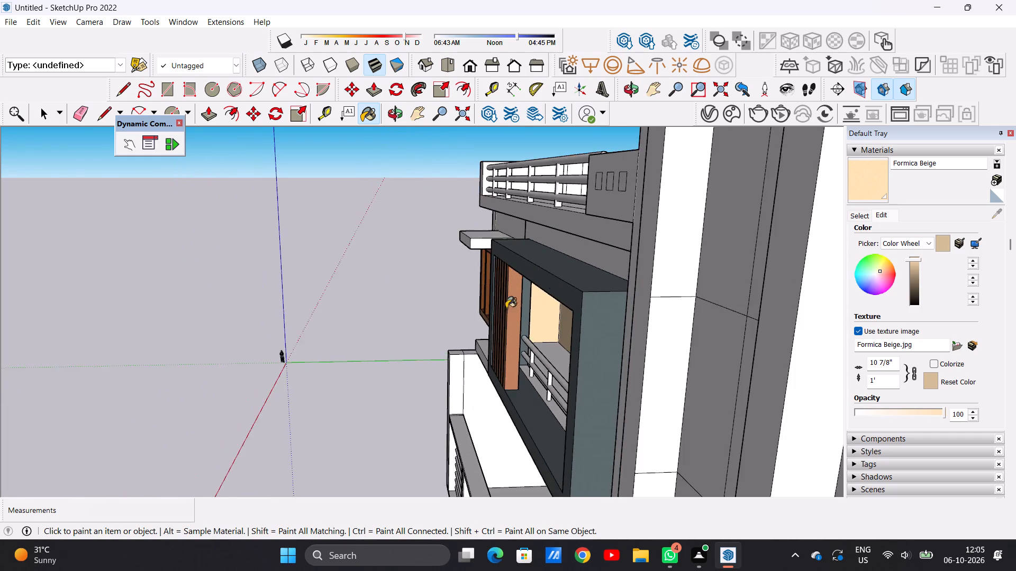
{"action": "middle_click_drag", "start_coordinate": [481, 342], "coordinate": [845, 317]}
{"action": "scroll", "coordinate": [584, 327], "scroll_direction": "down", "scroll_amount": 5}
{"action": "scroll", "coordinate": [551, 369], "scroll_direction": "up", "scroll_amount": 6}
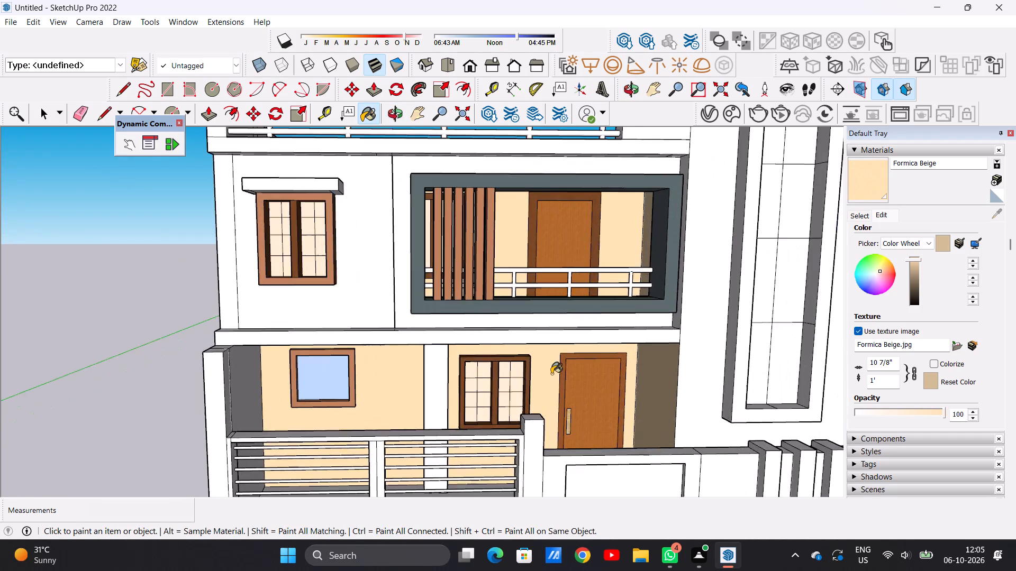
{"action": "scroll", "coordinate": [549, 381], "scroll_direction": "up", "scroll_amount": 3}
{"action": "middle_click_drag", "start_coordinate": [712, 392], "coordinate": [532, 385]}
{"action": "scroll", "coordinate": [534, 381], "scroll_direction": "down", "scroll_amount": 5}
{"action": "scroll", "coordinate": [393, 373], "scroll_direction": "up", "scroll_amount": 8}
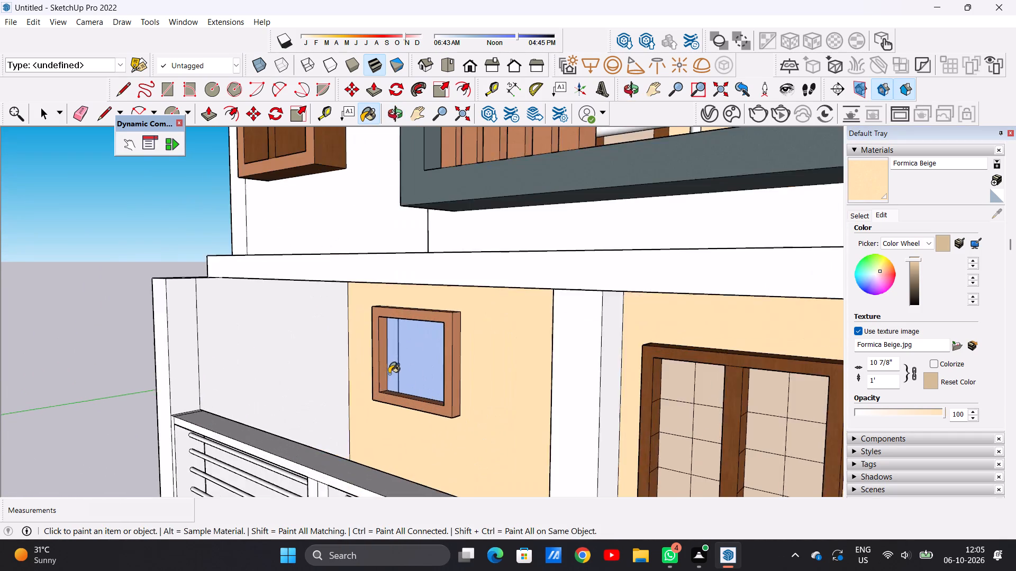
{"action": "scroll", "coordinate": [389, 374], "scroll_direction": "up", "scroll_amount": 2}
{"action": "scroll", "coordinate": [451, 349], "scroll_direction": "down", "scroll_amount": 11}
{"action": "scroll", "coordinate": [302, 336], "scroll_direction": "up", "scroll_amount": 11}
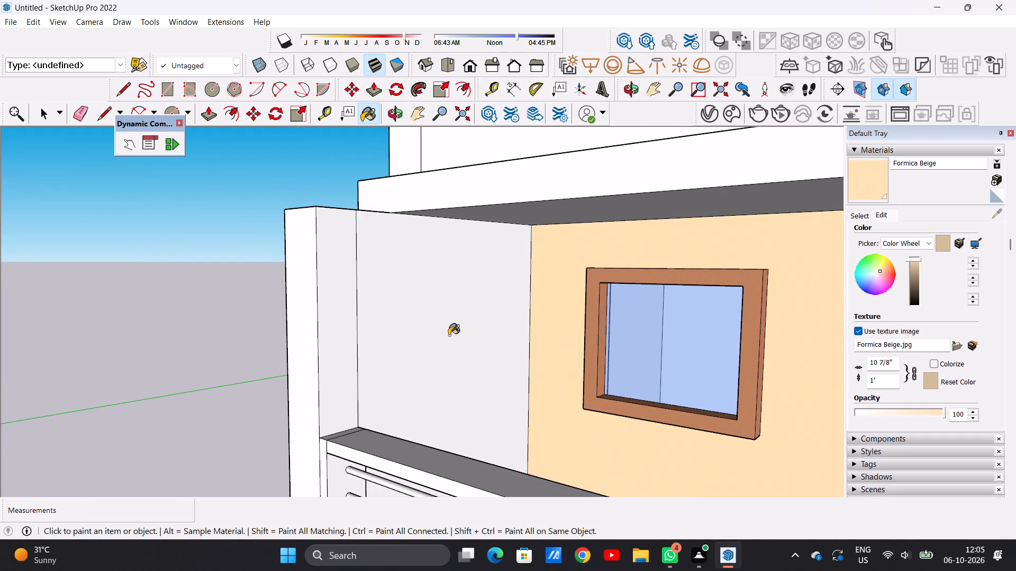
{"action": "left_click", "coordinate": [449, 335]}
Examine the beige porch and balcony walls and the whole front elevation from several angles and distances.
{"action": "scroll", "coordinate": [447, 342], "scroll_direction": "down", "scroll_amount": 20}
{"action": "middle_click_drag", "start_coordinate": [468, 362], "coordinate": [593, 353]}
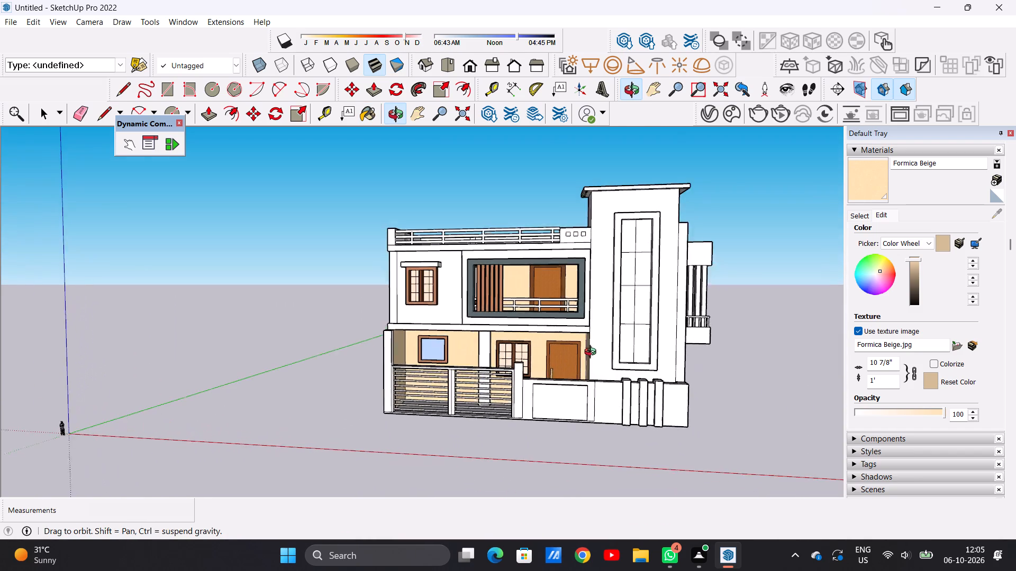
{"action": "middle_click_drag", "start_coordinate": [593, 353], "coordinate": [601, 356]}
{"action": "scroll", "coordinate": [528, 363], "scroll_direction": "down", "scroll_amount": 8}
{"action": "scroll", "coordinate": [512, 351], "scroll_direction": "up", "scroll_amount": 4}
{"action": "middle_click_drag", "start_coordinate": [514, 349], "coordinate": [529, 342]}
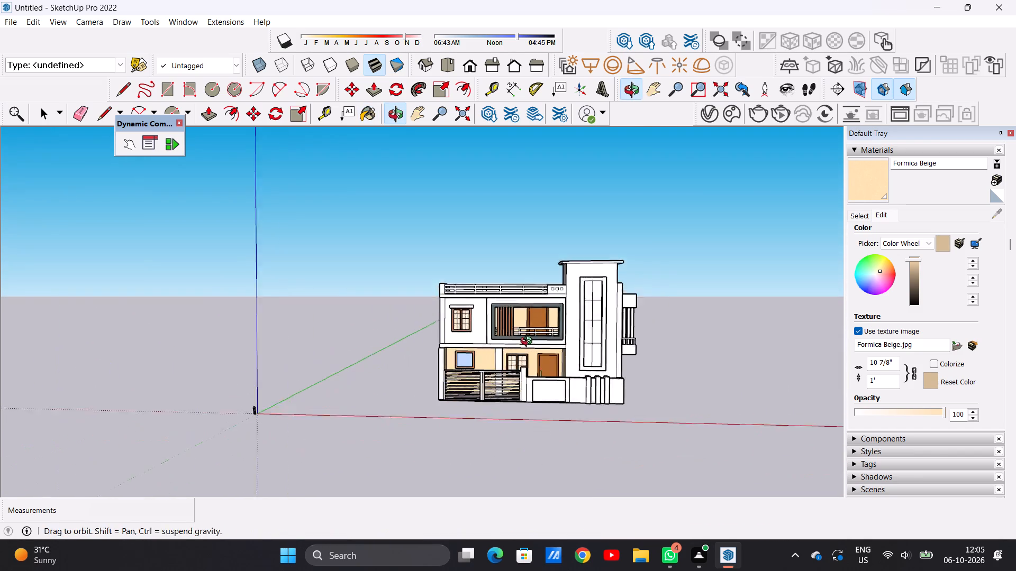
{"action": "middle_click_drag", "start_coordinate": [529, 342], "coordinate": [529, 342]}
{"action": "scroll", "coordinate": [529, 342], "scroll_direction": "up", "scroll_amount": 9}
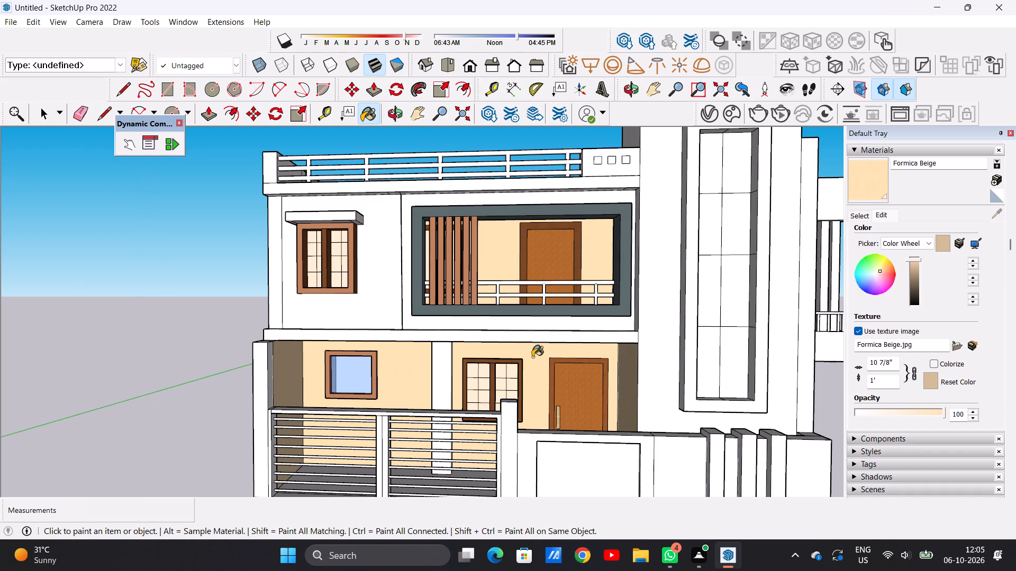
{"action": "scroll", "coordinate": [528, 344], "scroll_direction": "down", "scroll_amount": 5}
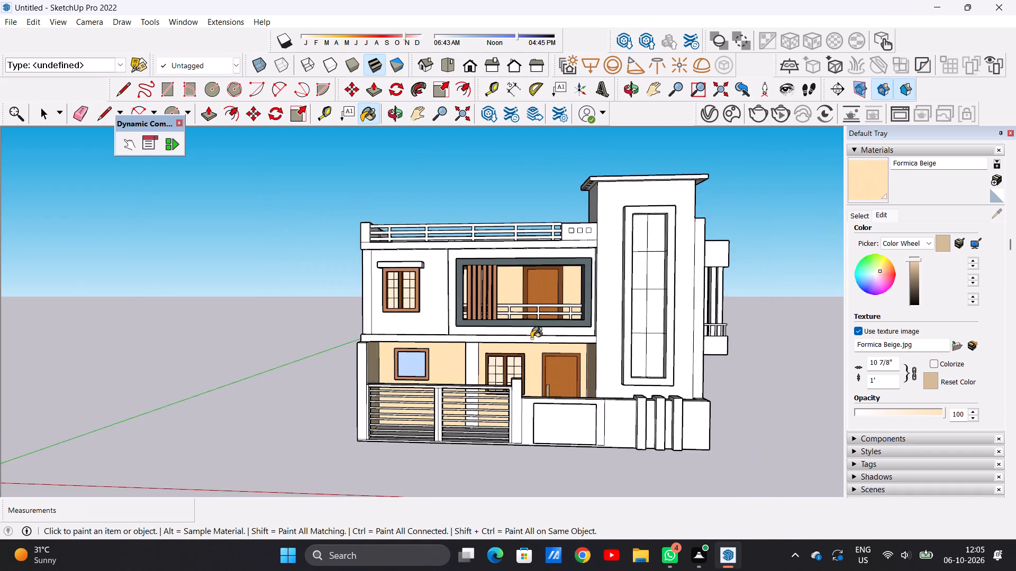
{"action": "scroll", "coordinate": [531, 338], "scroll_direction": "down", "scroll_amount": 9}
{"action": "scroll", "coordinate": [550, 317], "scroll_direction": "up", "scroll_amount": 12}
{"action": "middle_click_drag", "start_coordinate": [543, 319], "coordinate": [592, 312]}
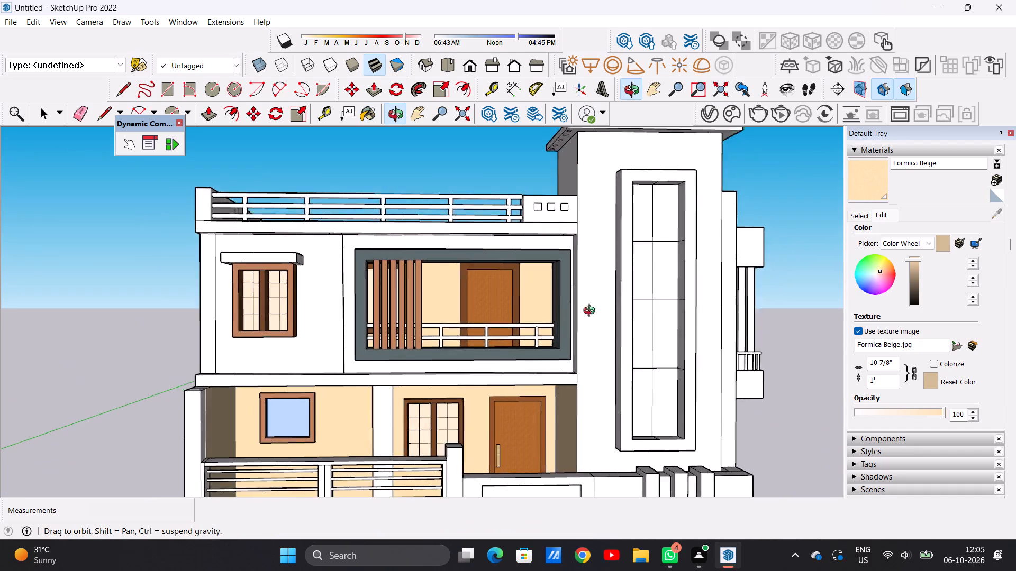
{"action": "middle_click_drag", "start_coordinate": [592, 312], "coordinate": [538, 337]}
{"action": "scroll", "coordinate": [540, 334], "scroll_direction": "up", "scroll_amount": 1}
{"action": "scroll", "coordinate": [549, 322], "scroll_direction": "down", "scroll_amount": 13}
{"action": "scroll", "coordinate": [538, 340], "scroll_direction": "up", "scroll_amount": 3}
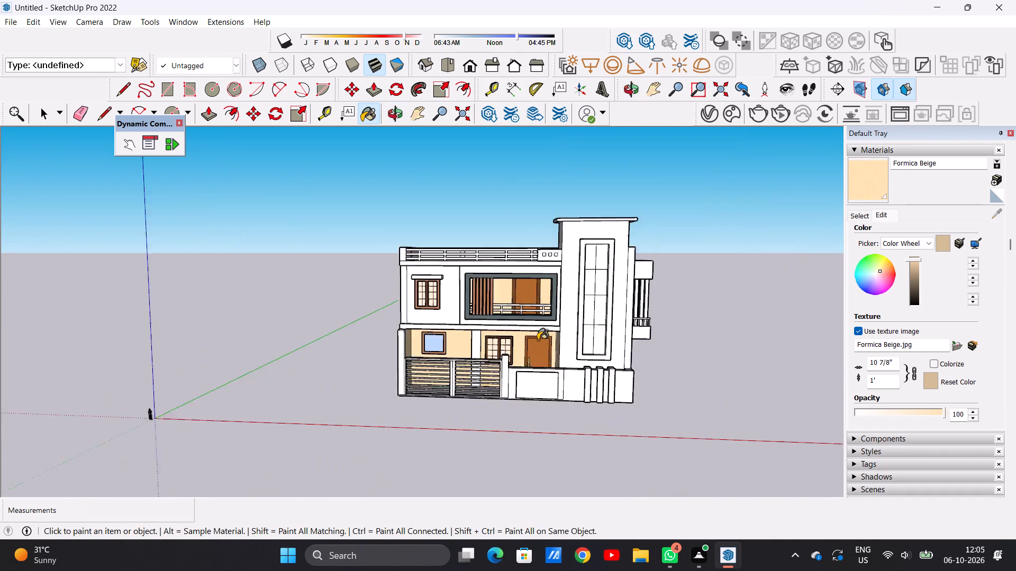
{"action": "scroll", "coordinate": [538, 340], "scroll_direction": "up", "scroll_amount": 3}
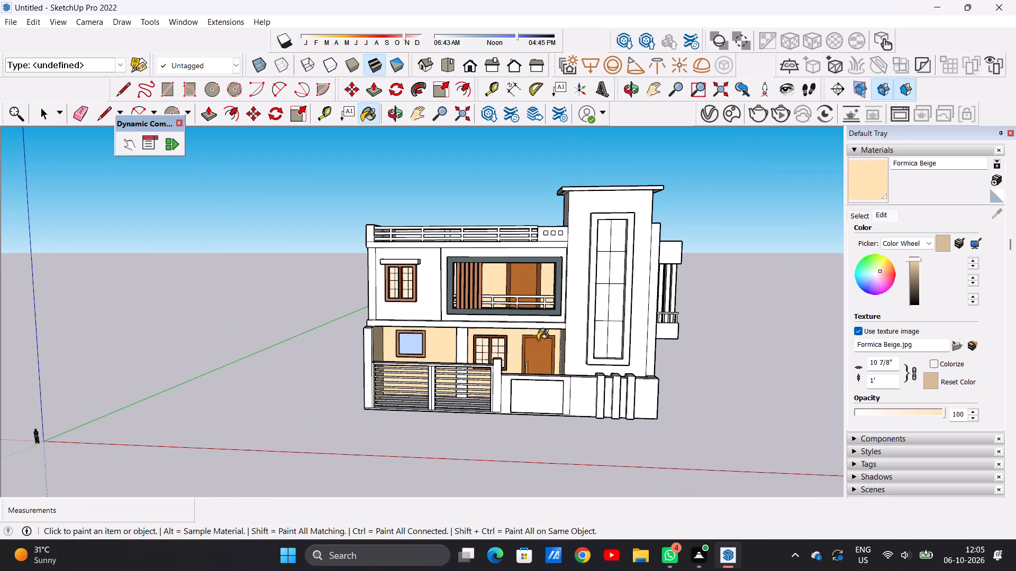
{"action": "scroll", "coordinate": [537, 299], "scroll_direction": "down", "scroll_amount": 4}
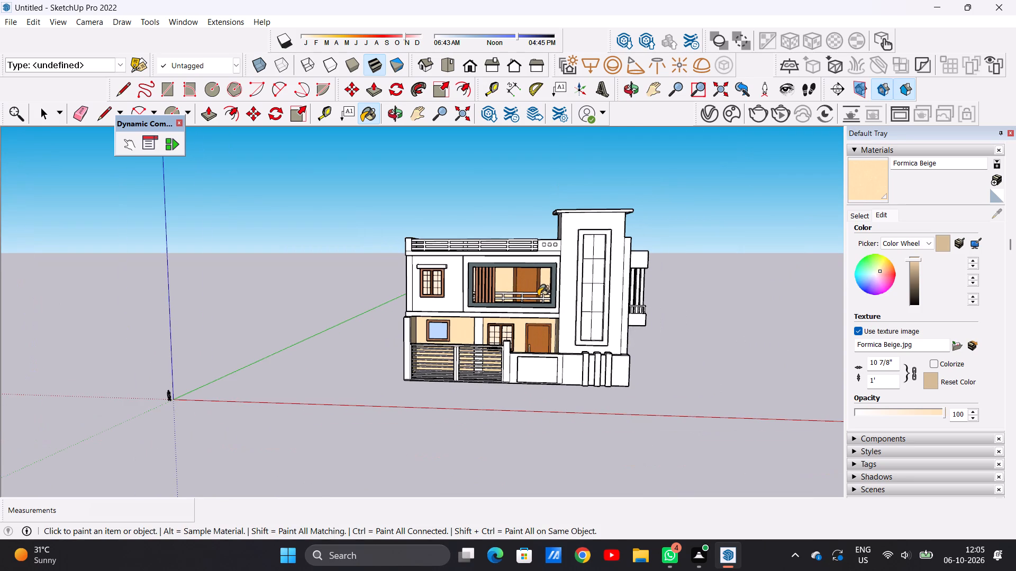
{"action": "scroll", "coordinate": [537, 296], "scroll_direction": "down", "scroll_amount": 5}
{"action": "scroll", "coordinate": [580, 262], "scroll_direction": "up", "scroll_amount": 12}
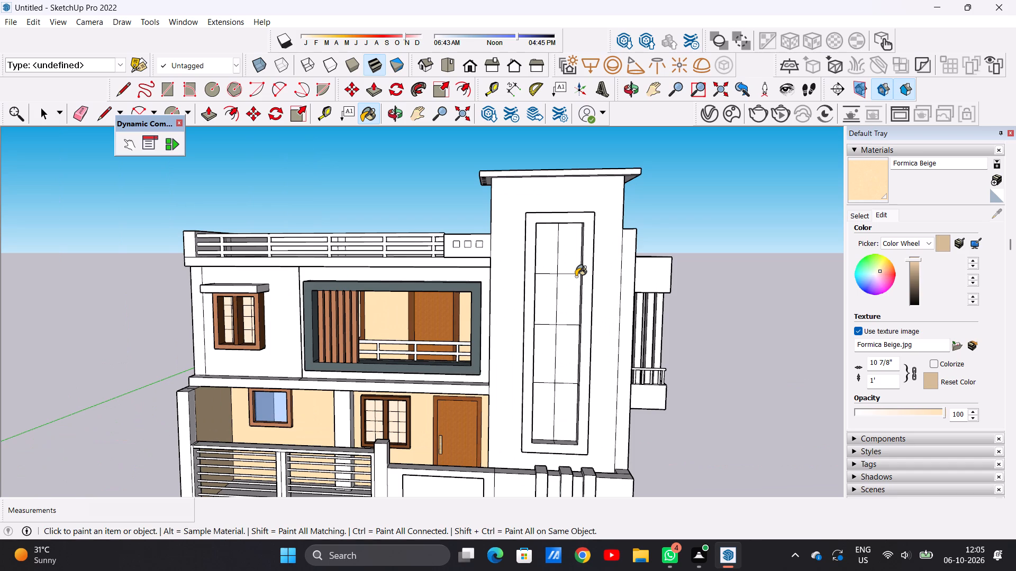
{"action": "scroll", "coordinate": [596, 299], "scroll_direction": "down", "scroll_amount": 9}
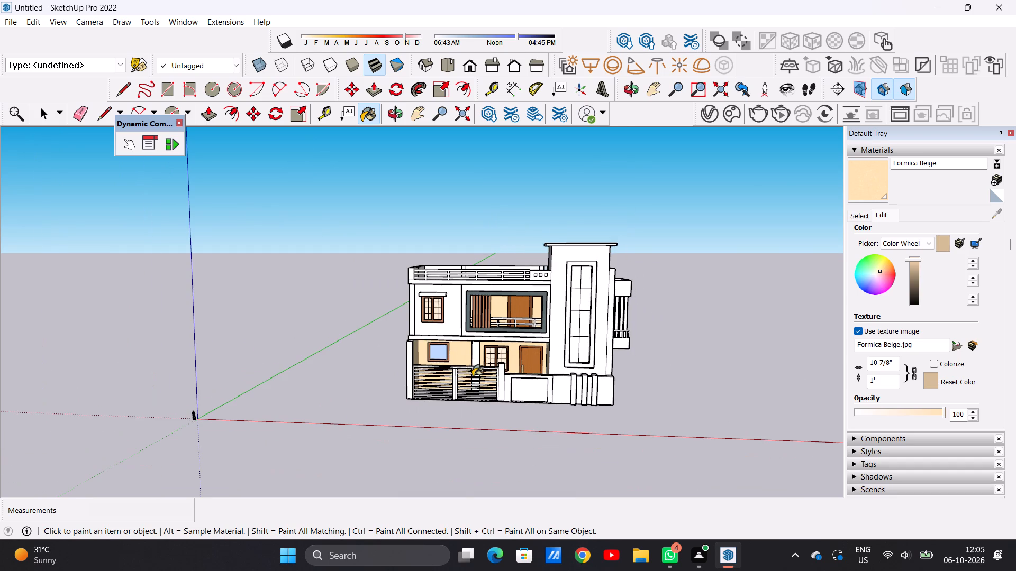
{"action": "scroll", "coordinate": [473, 376], "scroll_direction": "up", "scroll_amount": 6}
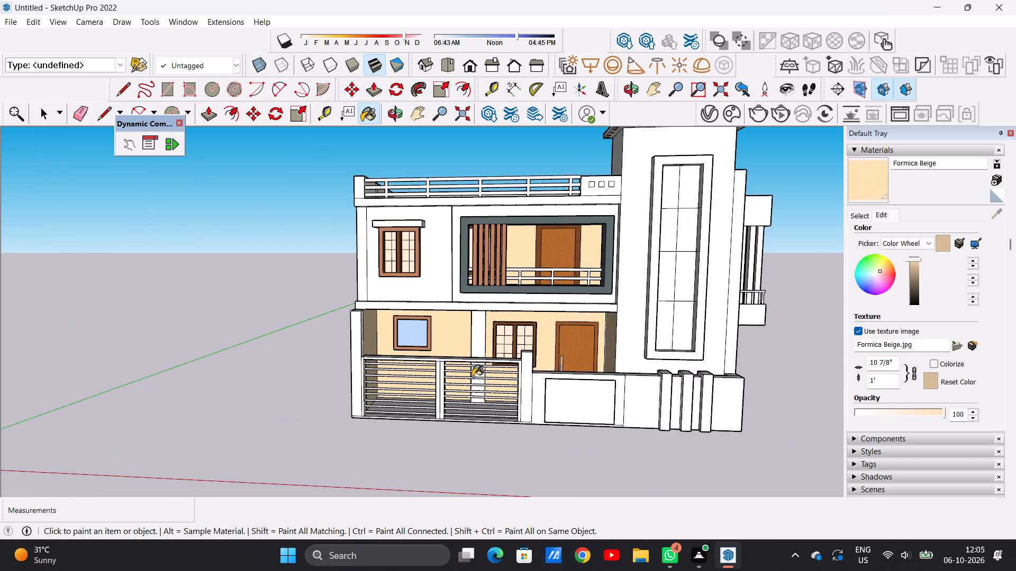
Examine the unpainted tower window and the whole front elevation from several distances and angles.
{"action": "key", "text": "space"}
{"action": "scroll", "coordinate": [480, 337], "scroll_direction": "down", "scroll_amount": 7}
{"action": "scroll", "coordinate": [559, 293], "scroll_direction": "up", "scroll_amount": 12}
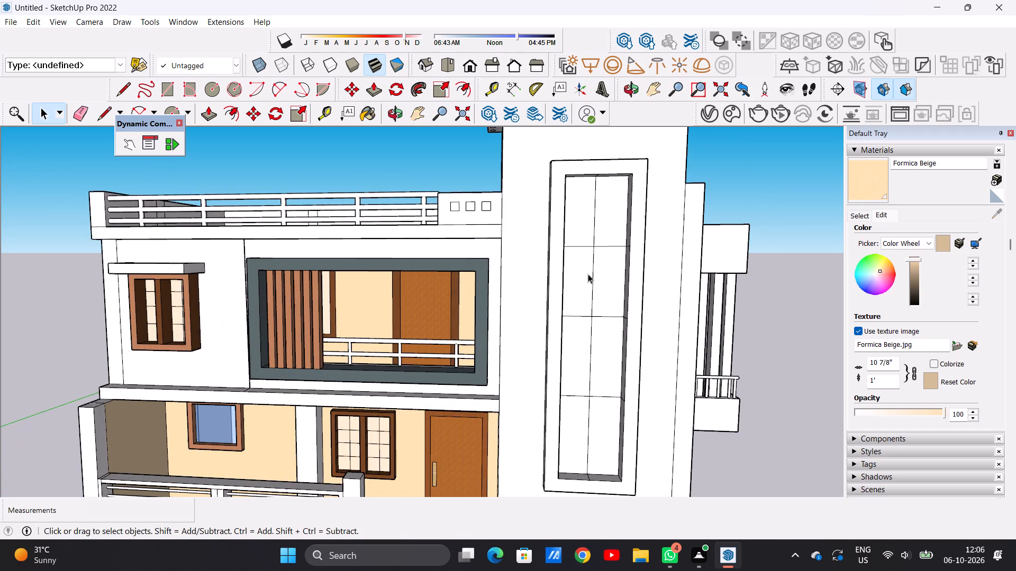
{"action": "scroll", "coordinate": [590, 334], "scroll_direction": "down", "scroll_amount": 6}
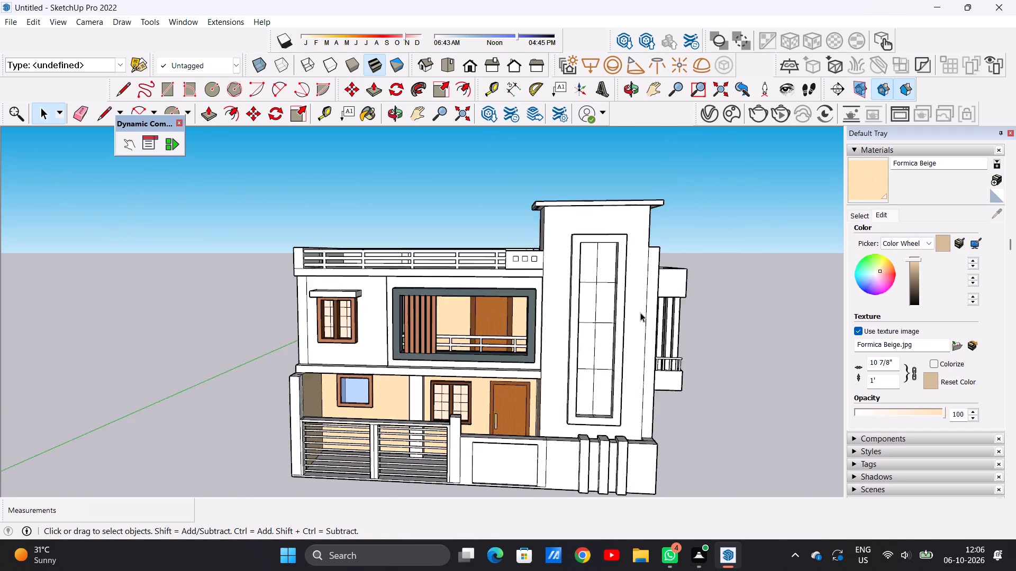
{"action": "scroll", "coordinate": [640, 312], "scroll_direction": "down", "scroll_amount": 4}
{"action": "scroll", "coordinate": [496, 336], "scroll_direction": "up", "scroll_amount": 4}
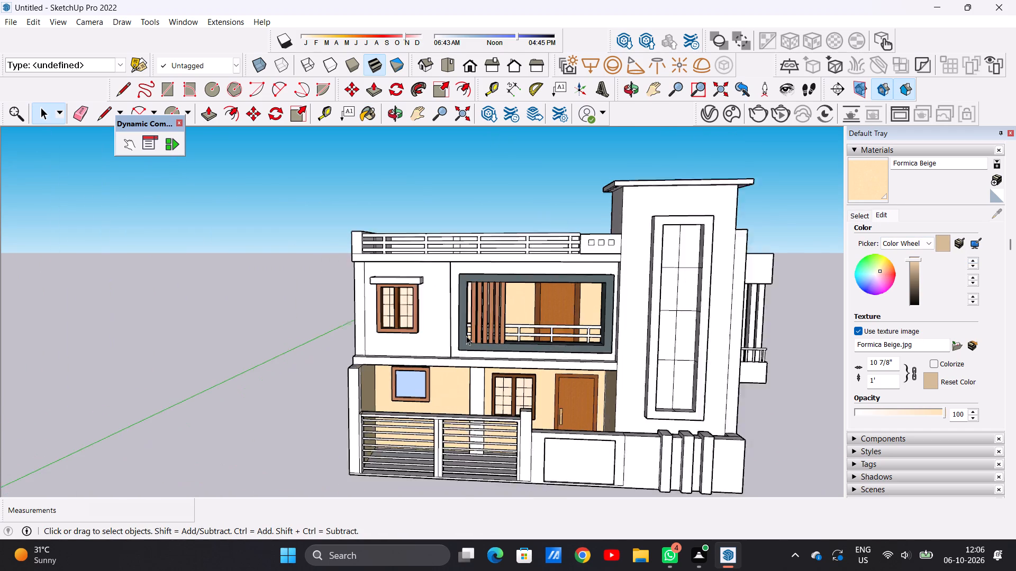
{"action": "scroll", "coordinate": [466, 336], "scroll_direction": "up", "scroll_amount": 1}
{"action": "scroll", "coordinate": [497, 329], "scroll_direction": "down", "scroll_amount": 4}
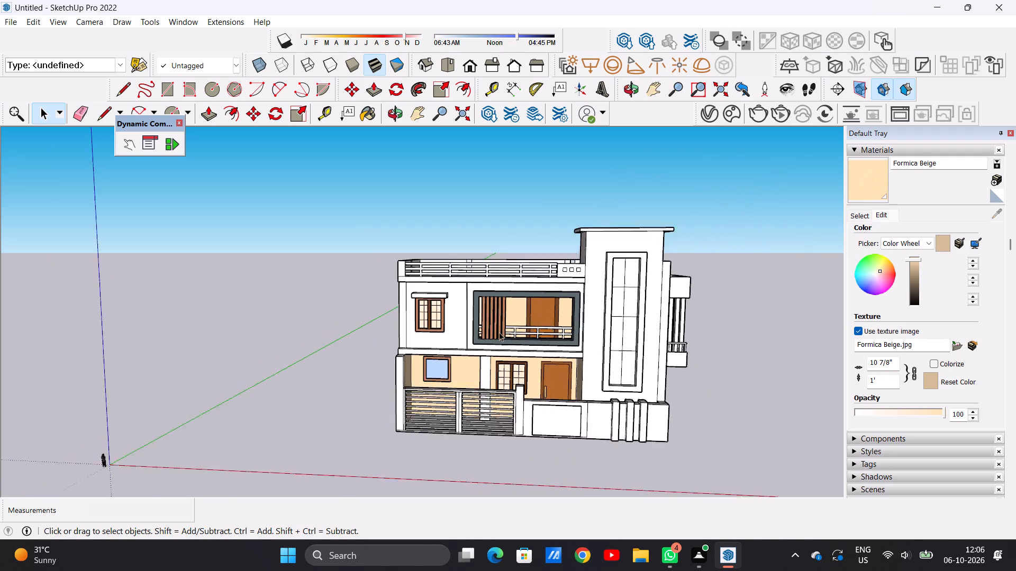
{"action": "scroll", "coordinate": [499, 332], "scroll_direction": "down", "scroll_amount": 2}
{"action": "scroll", "coordinate": [622, 334], "scroll_direction": "up", "scroll_amount": 7}
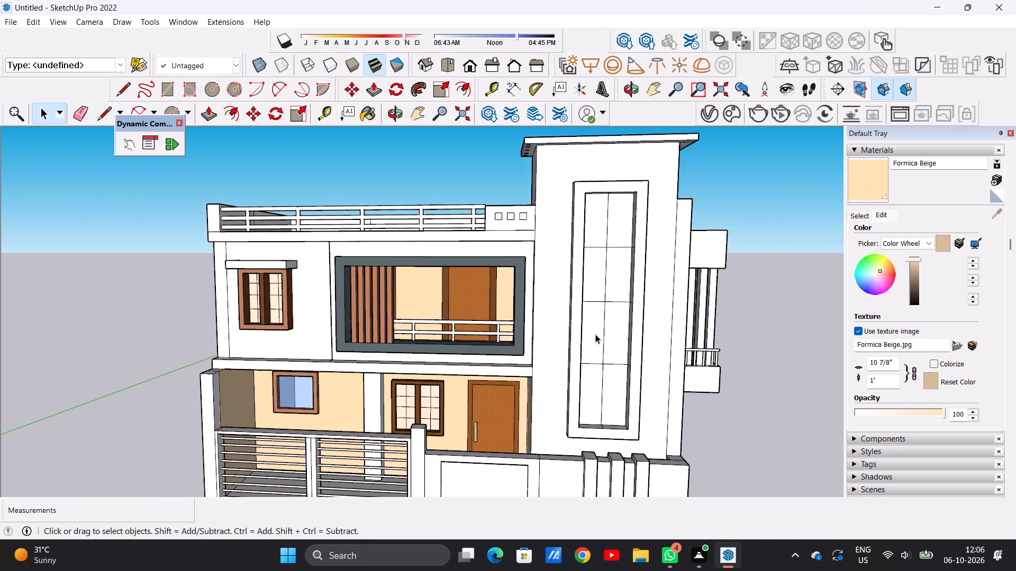
{"action": "scroll", "coordinate": [595, 334], "scroll_direction": "up", "scroll_amount": 1}
{"action": "scroll", "coordinate": [596, 334], "scroll_direction": "down", "scroll_amount": 7}
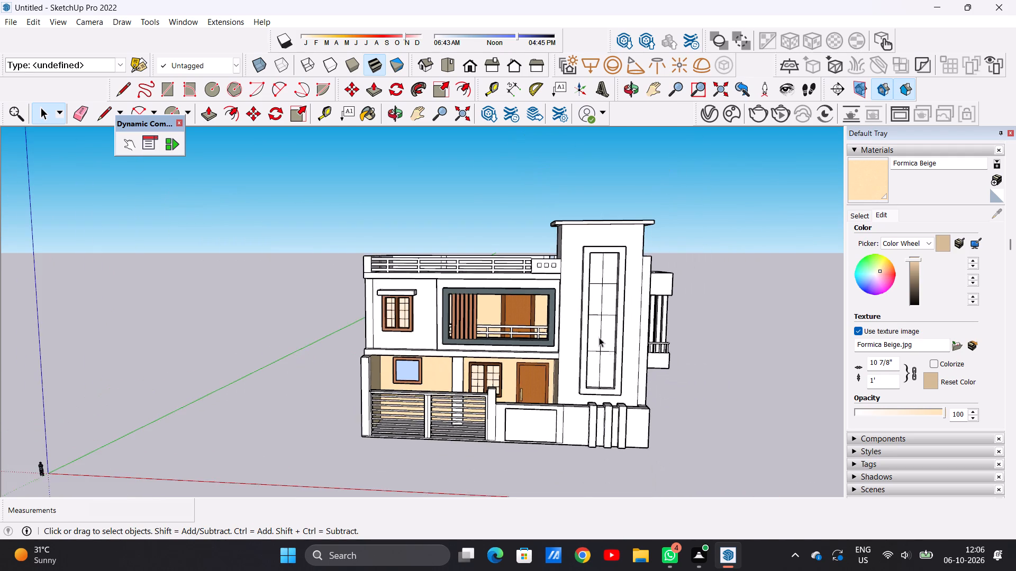
{"action": "scroll", "coordinate": [599, 353], "scroll_direction": "up", "scroll_amount": 7}
{"action": "scroll", "coordinate": [609, 334], "scroll_direction": "down", "scroll_amount": 4}
{"action": "scroll", "coordinate": [538, 360], "scroll_direction": "up", "scroll_amount": 2}
{"action": "middle_click_drag", "start_coordinate": [551, 355], "coordinate": [568, 346]}
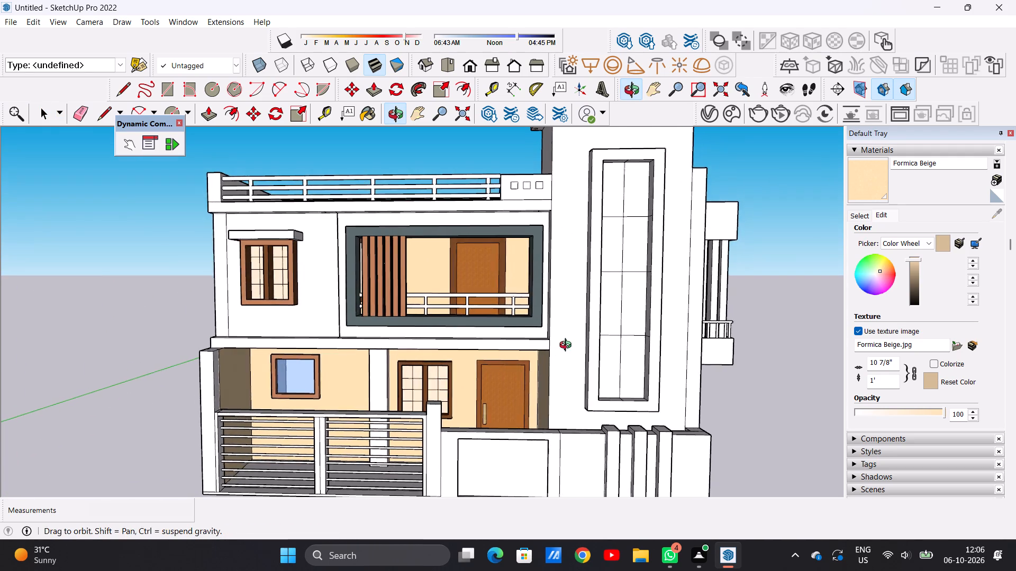
{"action": "middle_click_drag", "start_coordinate": [568, 346], "coordinate": [569, 346]}
{"action": "scroll", "coordinate": [569, 346], "scroll_direction": "down", "scroll_amount": 6}
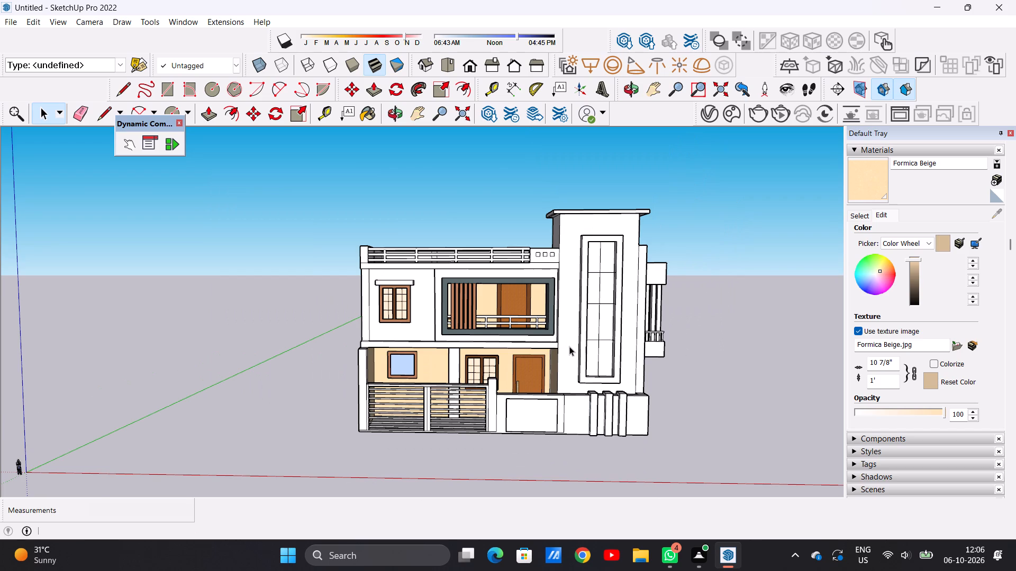
{"action": "scroll", "coordinate": [569, 346], "scroll_direction": "up", "scroll_amount": 6}
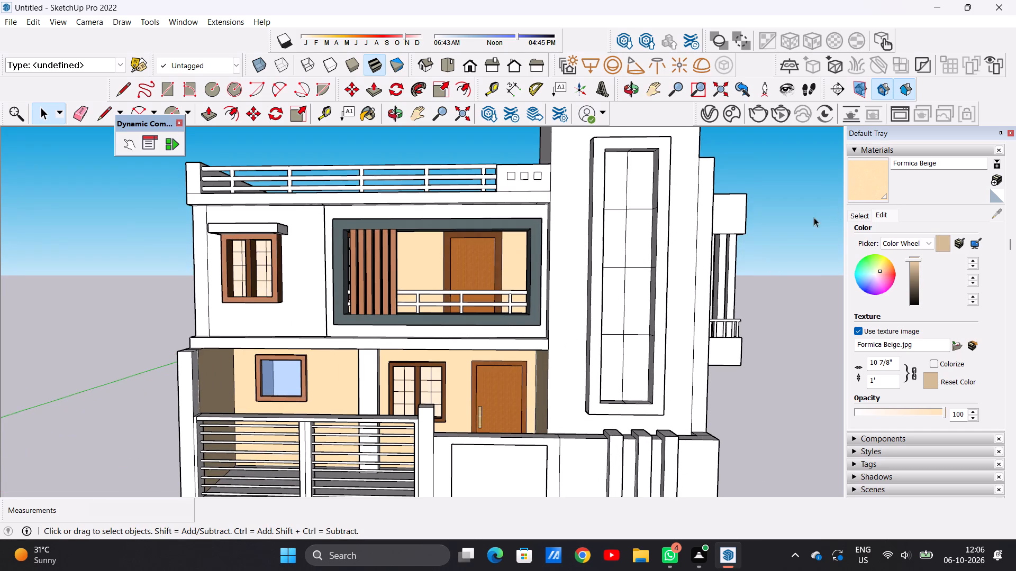
{"action": "scroll", "coordinate": [711, 250], "scroll_direction": "down", "scroll_amount": 7}
{"action": "scroll", "coordinate": [701, 226], "scroll_direction": "up", "scroll_amount": 3}
{"action": "middle_click_drag", "start_coordinate": [704, 225], "coordinate": [672, 259]}
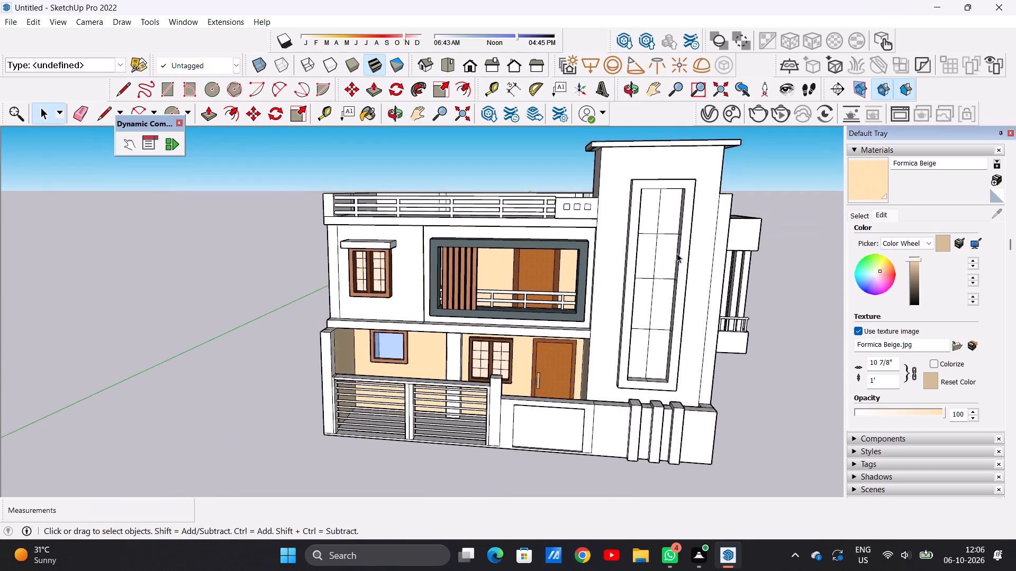
{"action": "scroll", "coordinate": [677, 253], "scroll_direction": "up", "scroll_amount": 1}
{"action": "scroll", "coordinate": [677, 253], "scroll_direction": "down", "scroll_amount": 4}
{"action": "scroll", "coordinate": [701, 242], "scroll_direction": "up", "scroll_amount": 4}
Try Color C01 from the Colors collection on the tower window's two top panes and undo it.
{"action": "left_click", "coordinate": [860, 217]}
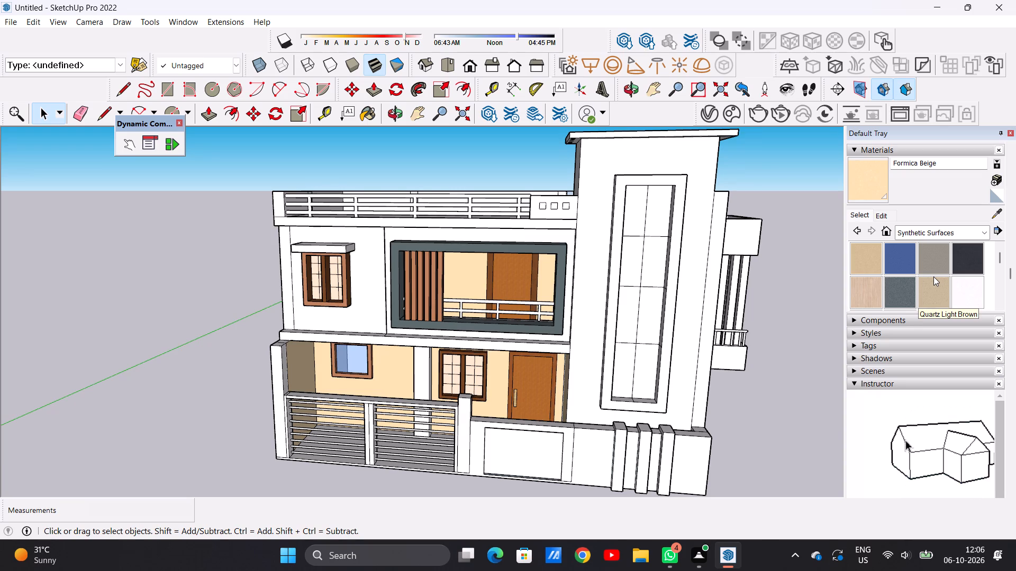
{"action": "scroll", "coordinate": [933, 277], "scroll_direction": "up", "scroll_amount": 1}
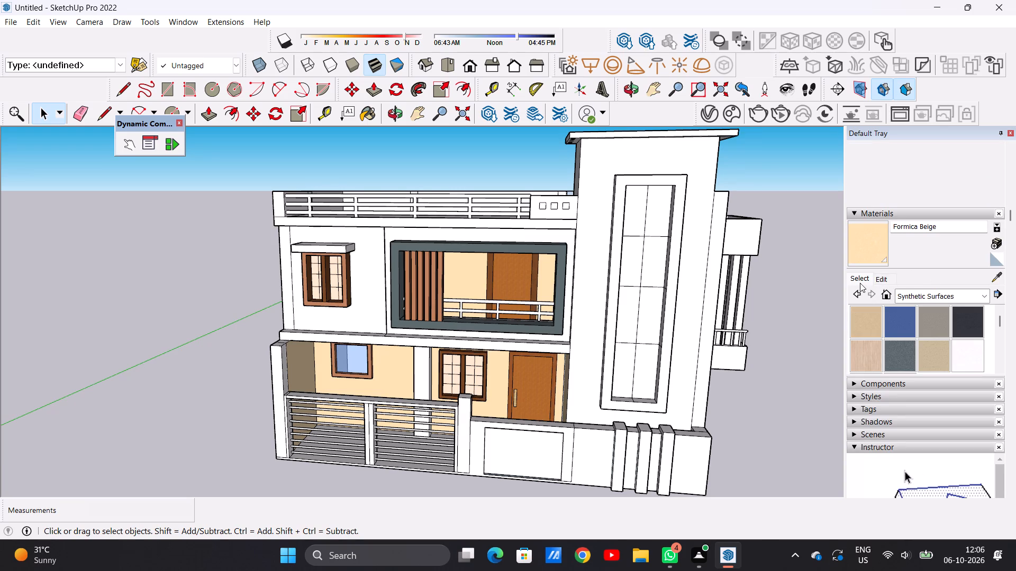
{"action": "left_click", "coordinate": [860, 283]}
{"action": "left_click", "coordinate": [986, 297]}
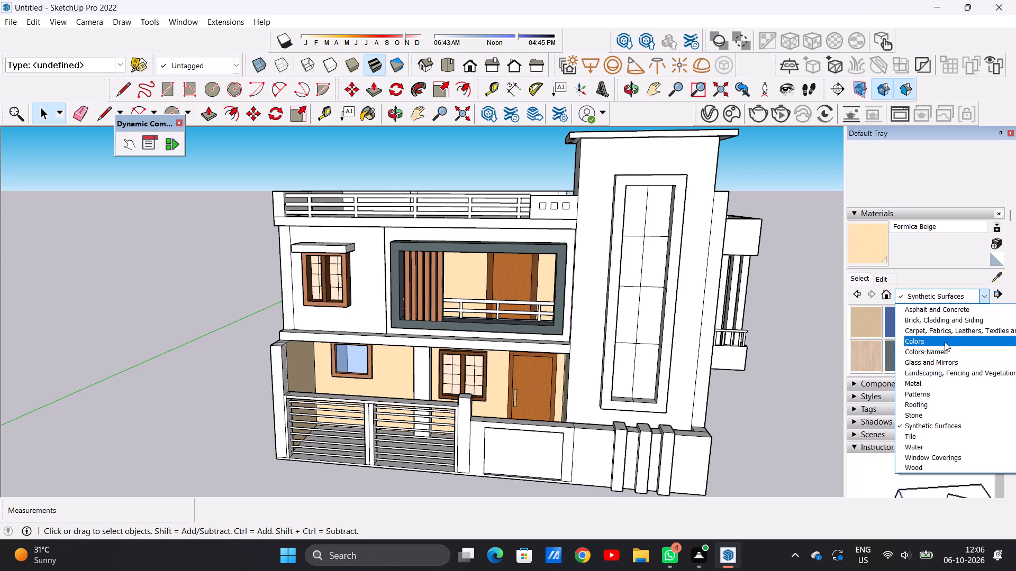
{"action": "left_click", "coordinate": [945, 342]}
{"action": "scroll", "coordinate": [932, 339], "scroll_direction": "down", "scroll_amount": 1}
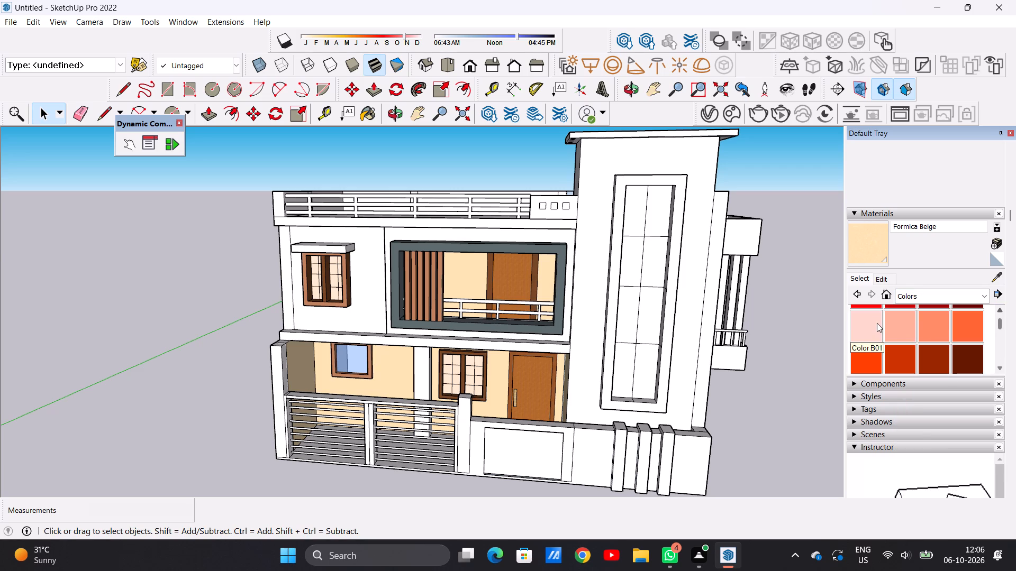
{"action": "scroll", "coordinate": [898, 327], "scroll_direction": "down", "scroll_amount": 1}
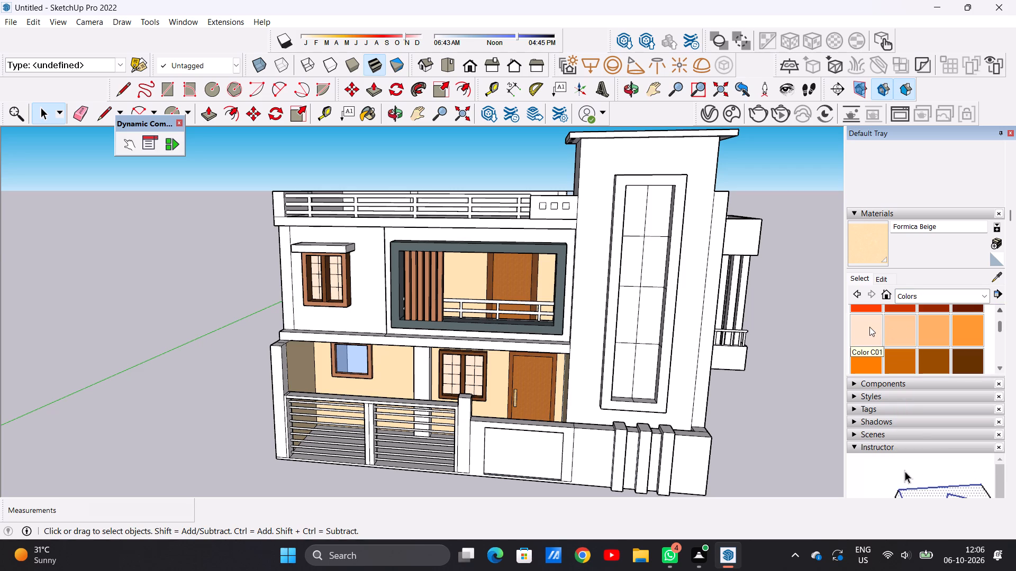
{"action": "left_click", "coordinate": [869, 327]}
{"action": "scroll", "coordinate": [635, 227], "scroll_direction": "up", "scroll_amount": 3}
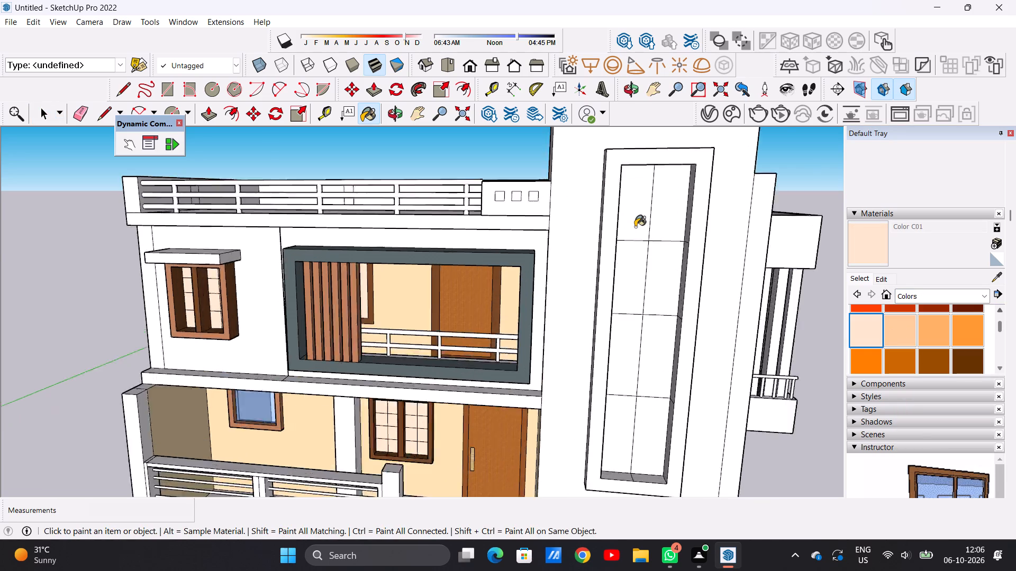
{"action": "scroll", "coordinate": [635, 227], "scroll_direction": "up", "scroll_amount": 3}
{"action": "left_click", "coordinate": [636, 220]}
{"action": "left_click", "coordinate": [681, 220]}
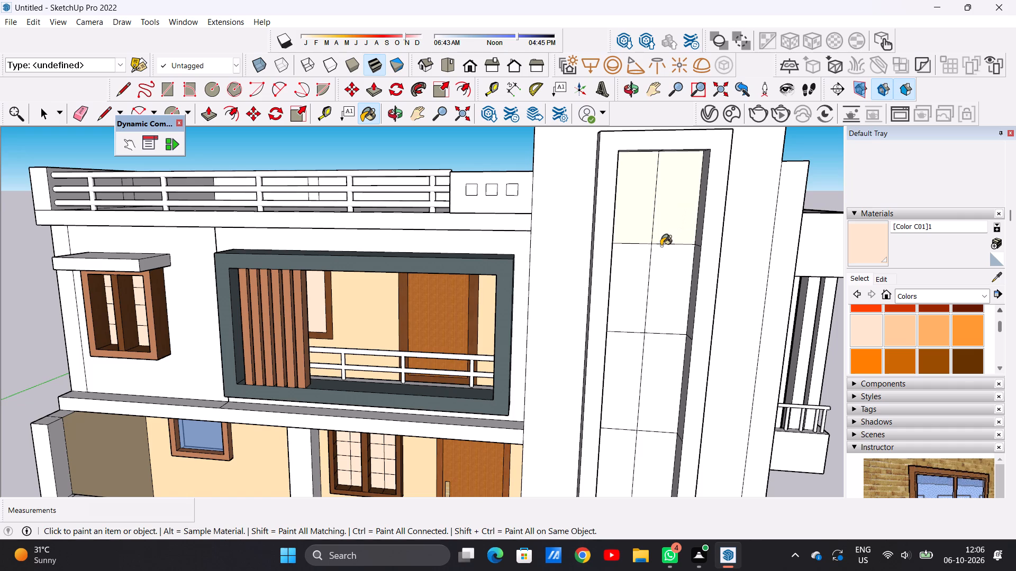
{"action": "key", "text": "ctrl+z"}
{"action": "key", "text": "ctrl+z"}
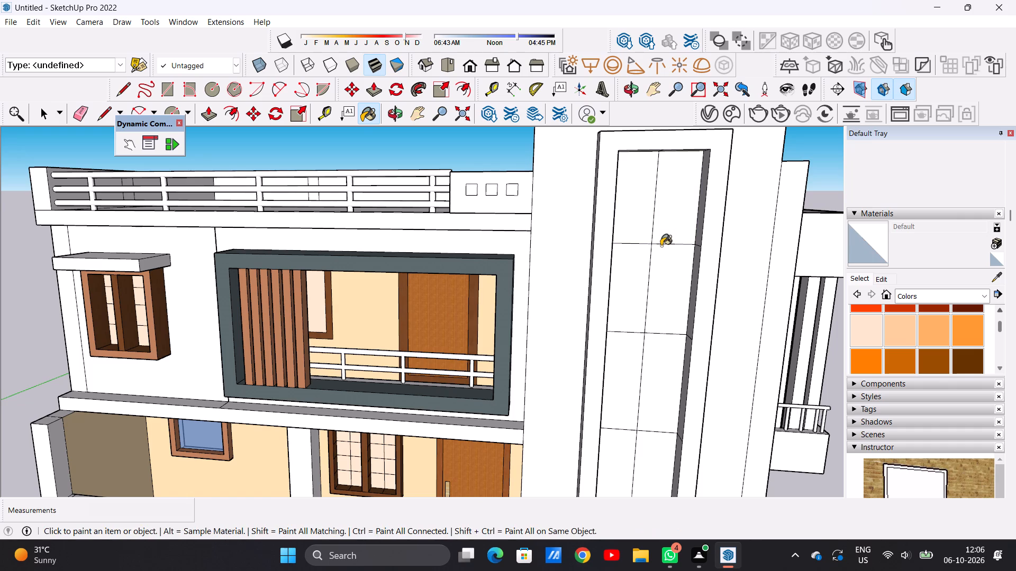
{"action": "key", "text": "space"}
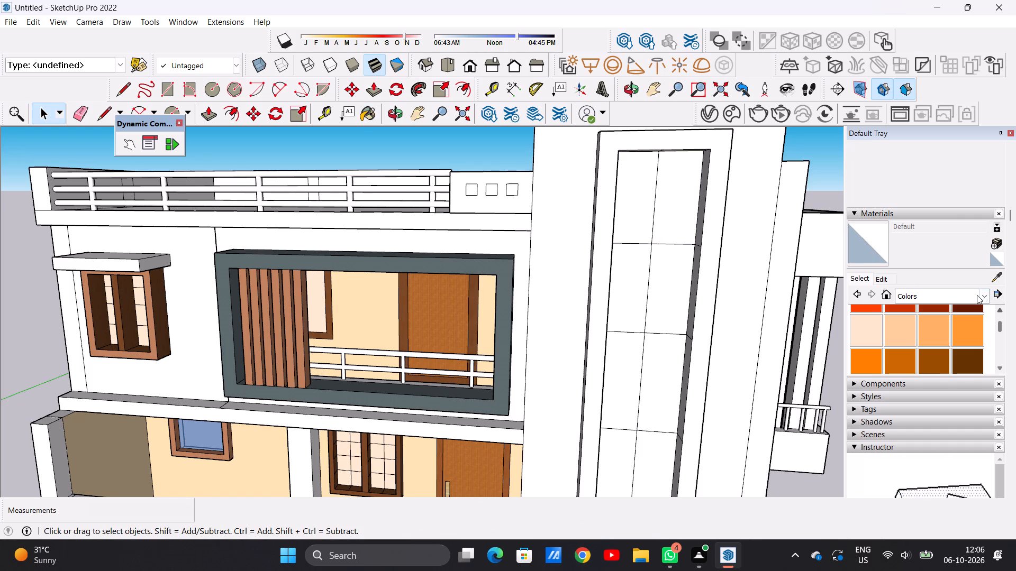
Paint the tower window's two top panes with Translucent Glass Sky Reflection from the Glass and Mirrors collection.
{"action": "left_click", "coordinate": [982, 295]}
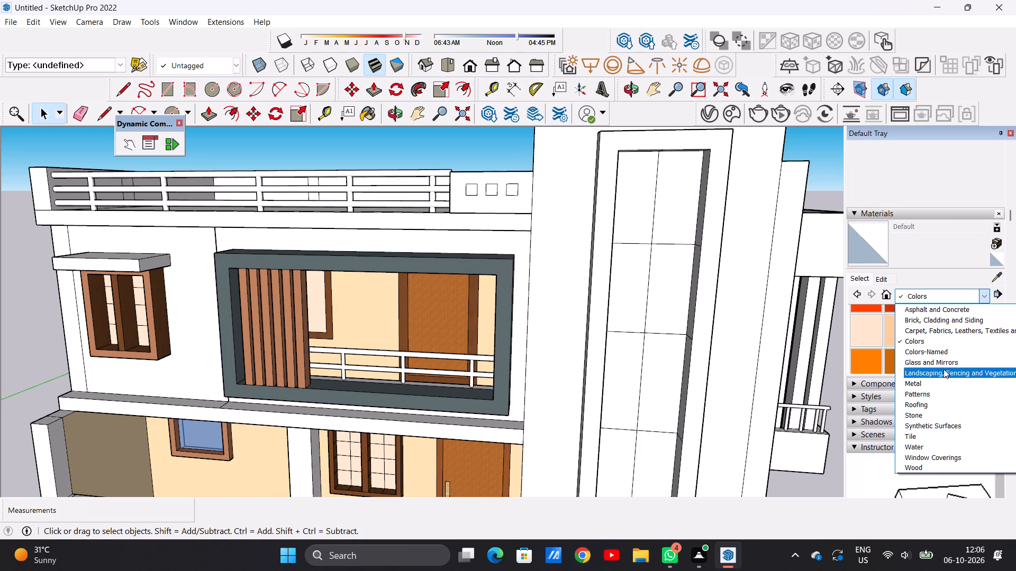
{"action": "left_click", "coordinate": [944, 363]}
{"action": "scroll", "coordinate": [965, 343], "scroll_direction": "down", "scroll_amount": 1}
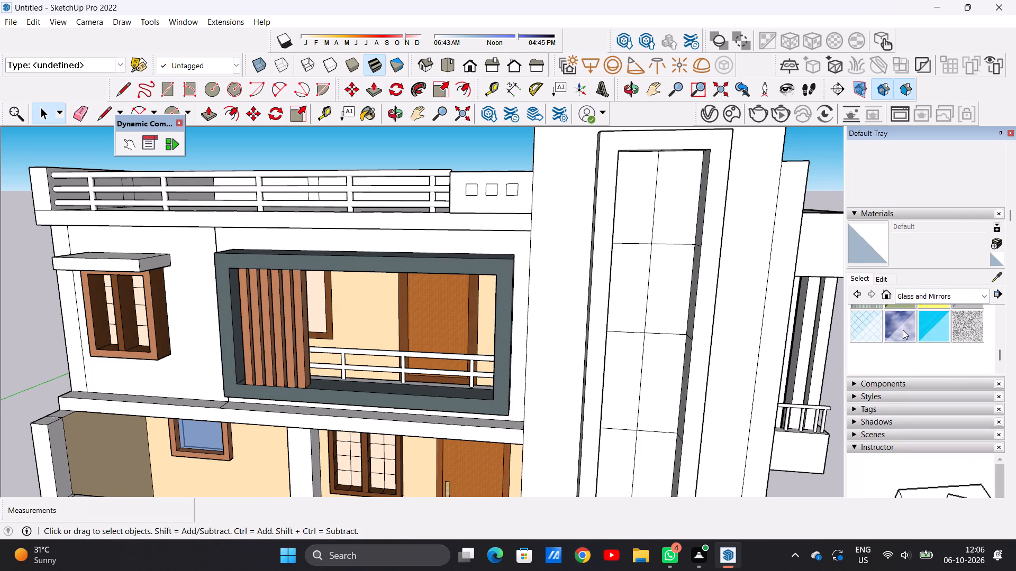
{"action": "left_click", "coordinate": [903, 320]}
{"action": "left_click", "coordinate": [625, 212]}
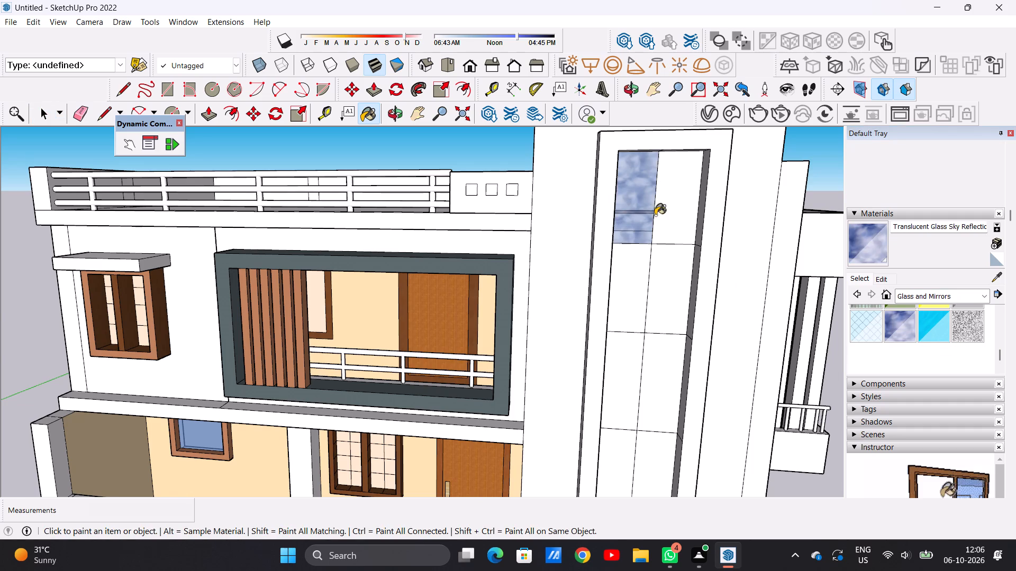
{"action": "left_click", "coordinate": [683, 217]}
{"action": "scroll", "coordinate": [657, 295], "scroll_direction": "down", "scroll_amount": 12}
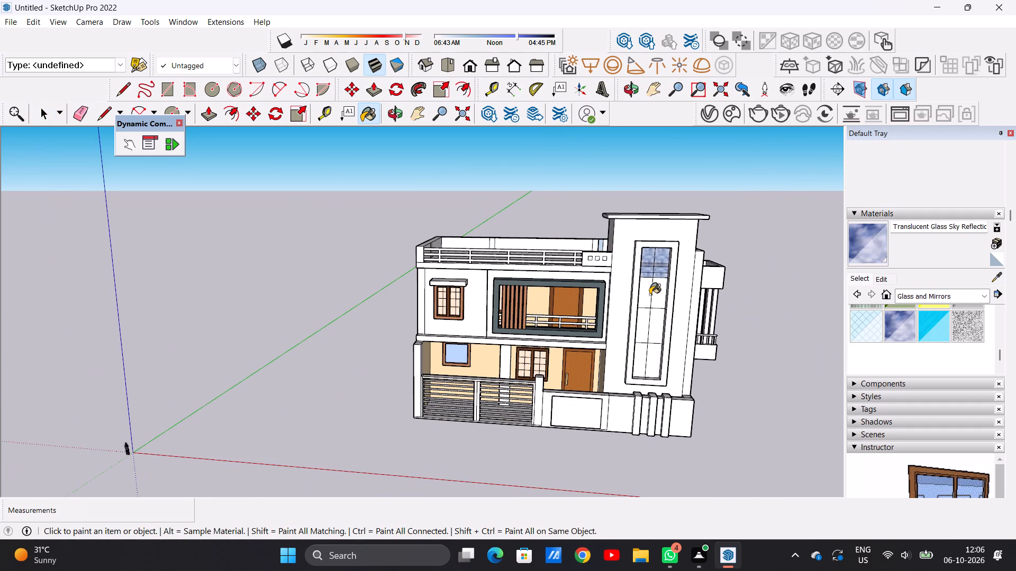
Repaint the tower window's two top panes with Translucent Glass Blue.
{"action": "scroll", "coordinate": [970, 327], "scroll_direction": "up", "scroll_amount": 2}
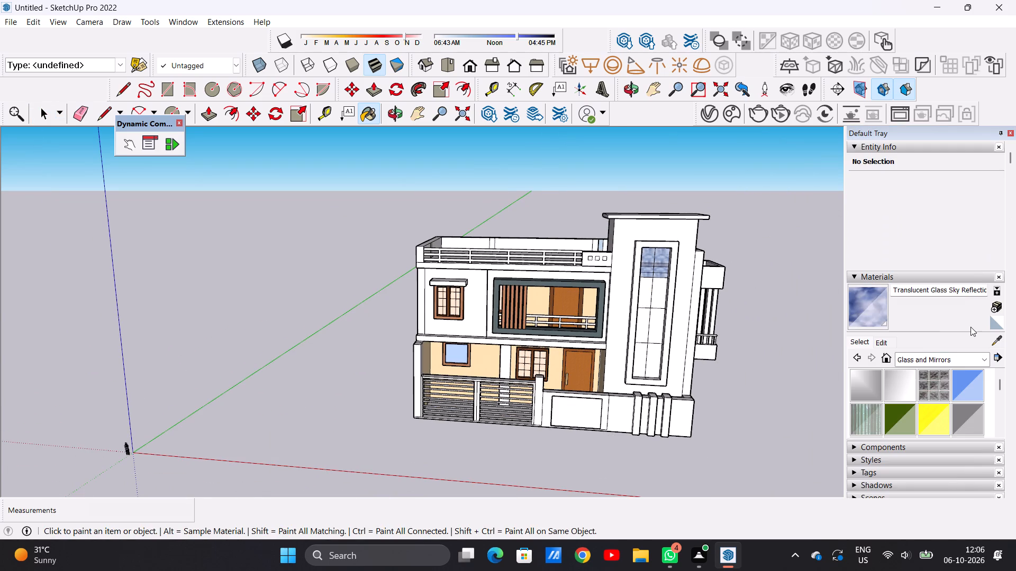
{"action": "left_click", "coordinate": [965, 381]}
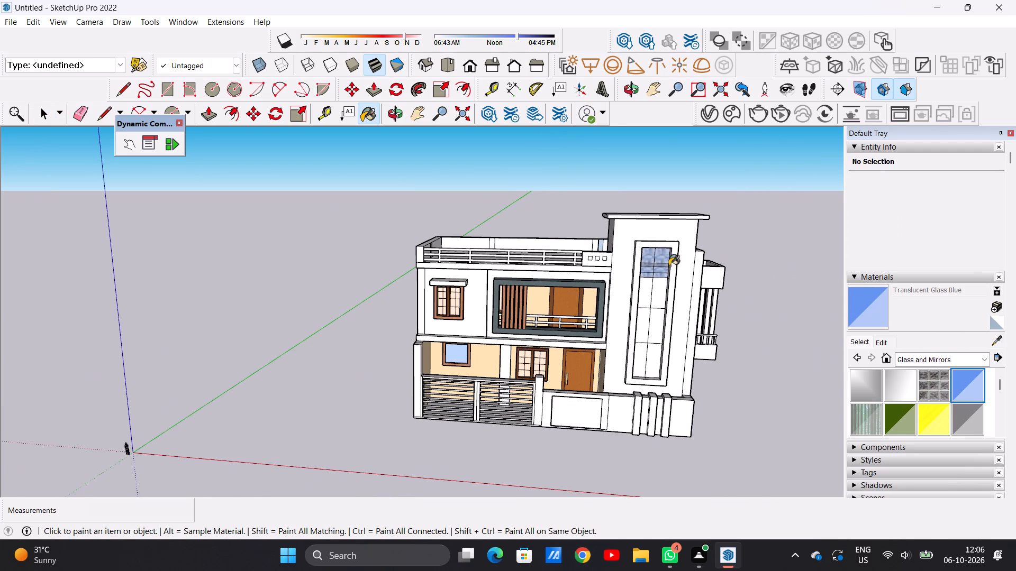
{"action": "left_click", "coordinate": [647, 268]}
{"action": "left_click", "coordinate": [671, 264]}
{"action": "left_click", "coordinate": [659, 273]}
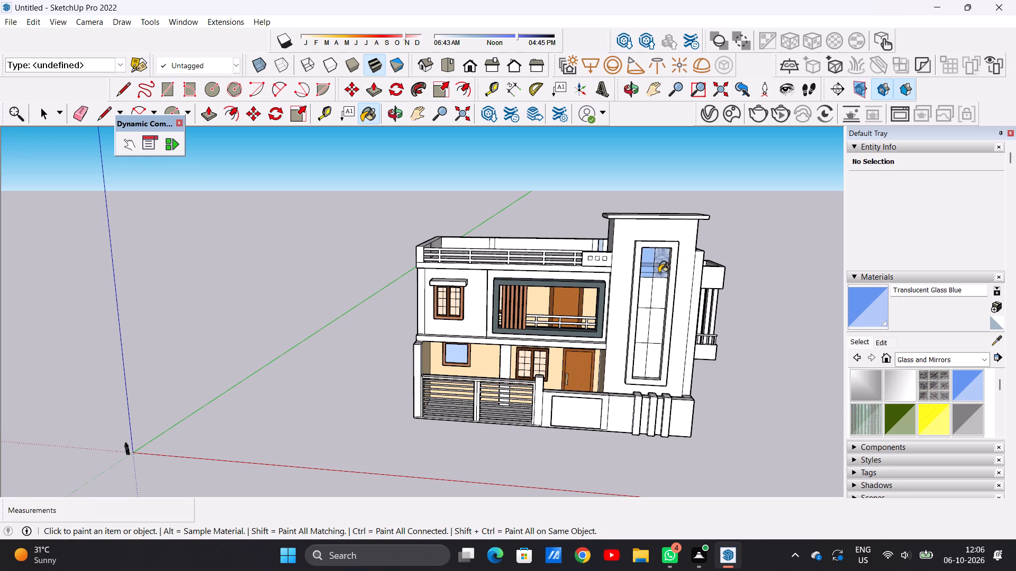
Paint the two panes in the tower window's second row from the top with Translucent Glass Sky Reflection.
{"action": "scroll", "coordinate": [893, 386], "scroll_direction": "down", "scroll_amount": 1}
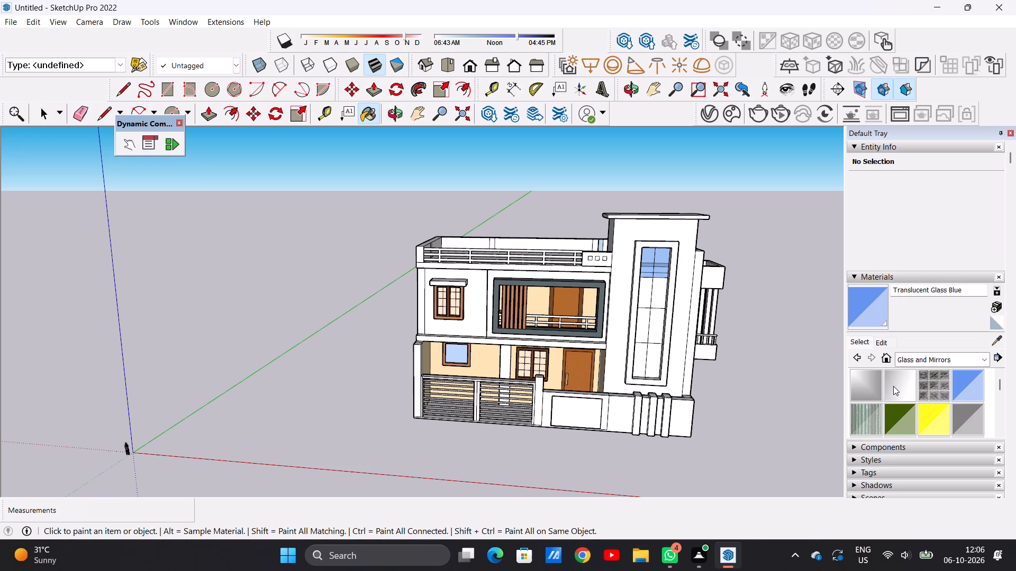
{"action": "scroll", "coordinate": [895, 384], "scroll_direction": "up", "scroll_amount": 1}
{"action": "scroll", "coordinate": [895, 384], "scroll_direction": "down", "scroll_amount": 1}
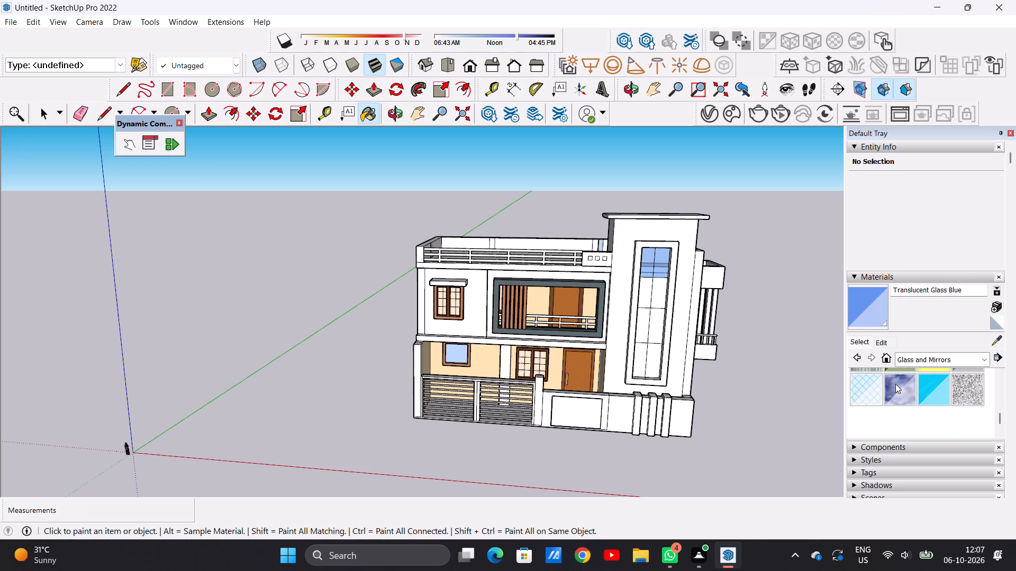
{"action": "left_click", "coordinate": [895, 384]}
{"action": "left_click", "coordinate": [645, 299]}
{"action": "left_click", "coordinate": [660, 296]}
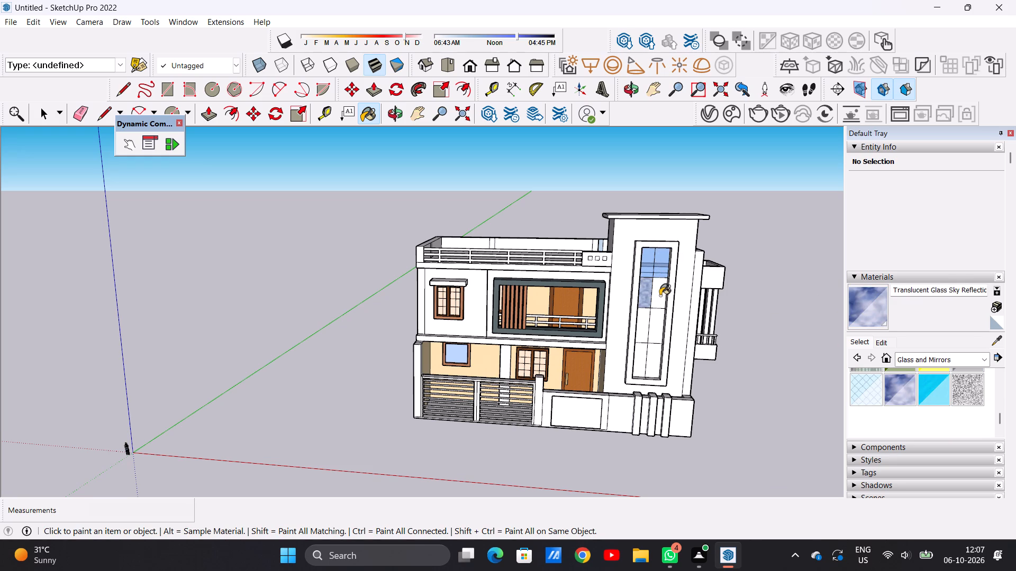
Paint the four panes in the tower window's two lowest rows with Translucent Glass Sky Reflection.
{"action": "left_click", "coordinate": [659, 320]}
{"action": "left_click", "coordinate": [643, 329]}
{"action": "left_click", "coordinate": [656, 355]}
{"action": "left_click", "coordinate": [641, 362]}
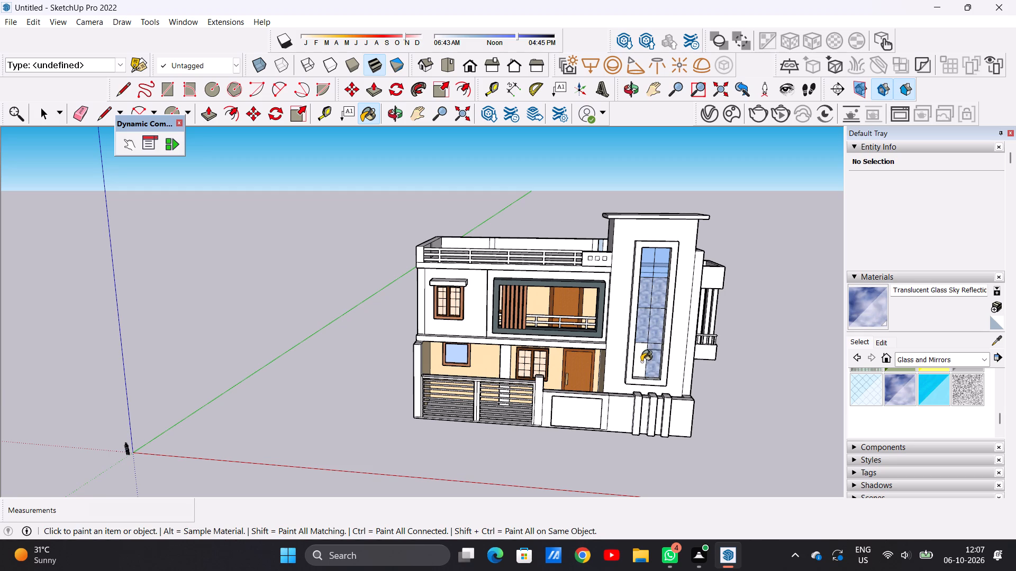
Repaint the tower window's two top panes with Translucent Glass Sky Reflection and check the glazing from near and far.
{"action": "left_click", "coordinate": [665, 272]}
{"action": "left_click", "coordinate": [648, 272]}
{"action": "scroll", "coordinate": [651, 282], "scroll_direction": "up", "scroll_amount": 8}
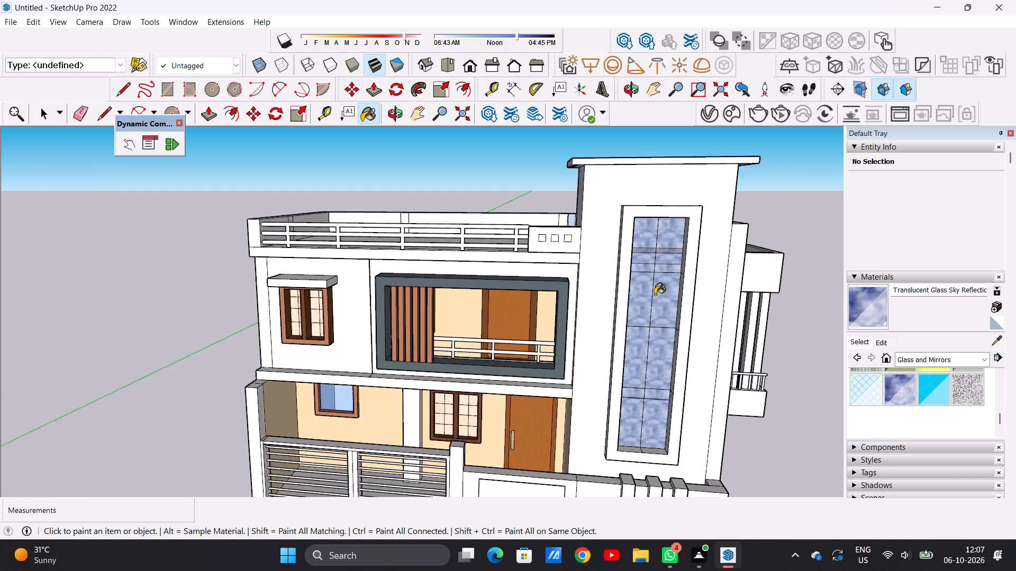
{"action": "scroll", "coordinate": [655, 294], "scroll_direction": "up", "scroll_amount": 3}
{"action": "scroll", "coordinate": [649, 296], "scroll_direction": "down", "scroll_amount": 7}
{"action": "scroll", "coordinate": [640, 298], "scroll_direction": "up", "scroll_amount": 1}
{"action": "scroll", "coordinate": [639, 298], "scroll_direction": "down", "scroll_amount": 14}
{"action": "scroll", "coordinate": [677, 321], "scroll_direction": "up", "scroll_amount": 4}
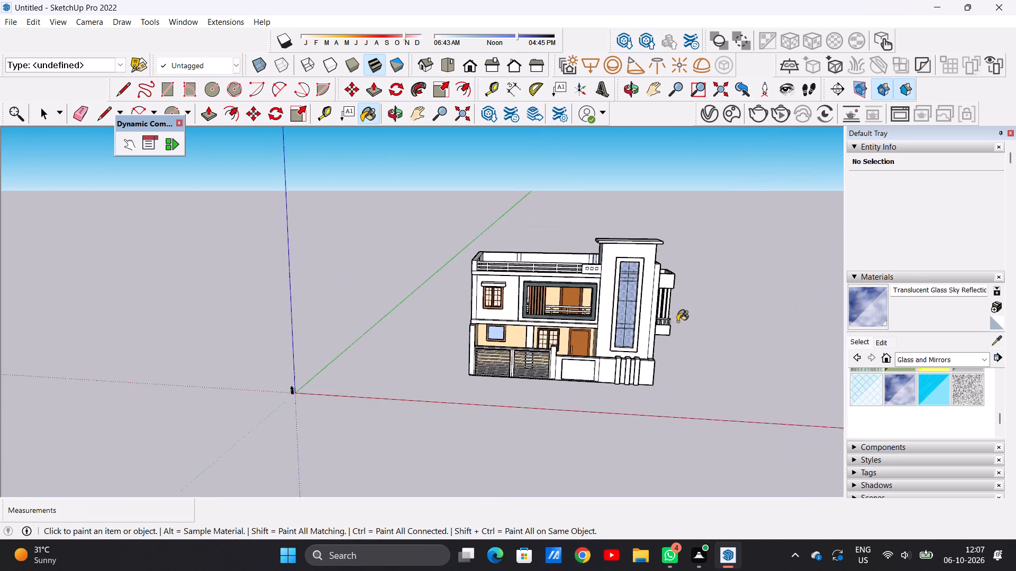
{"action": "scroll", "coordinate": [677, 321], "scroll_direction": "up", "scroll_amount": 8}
Undo the glass painting on all panes of the tall tower window.
{"action": "key", "text": "ctrl+z"}
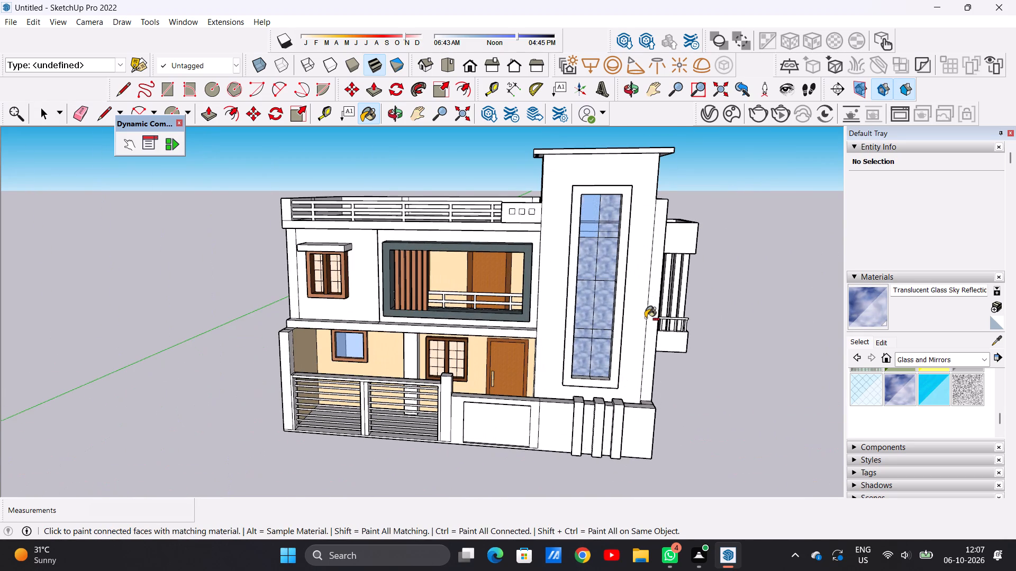
{"action": "key", "text": "ctrl+z"}
{"action": "key", "text": "ctrl+z"}
{"action": "key", "text": "ctrl+z"}
{"action": "key", "text": "z"}
{"action": "key", "text": "ctrl+z"}
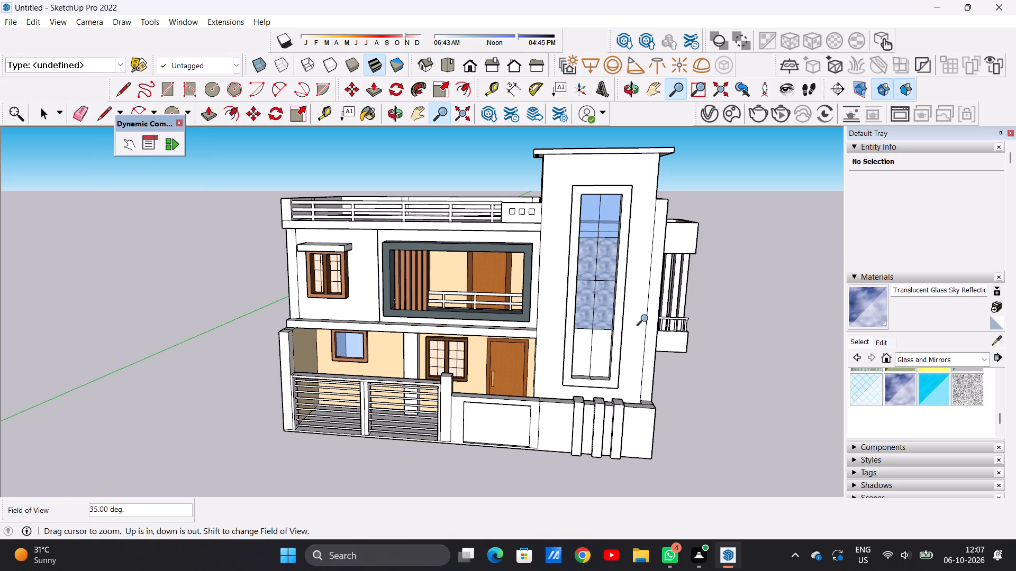
{"action": "key", "text": "space"}
{"action": "key", "text": "ctrl+z"}
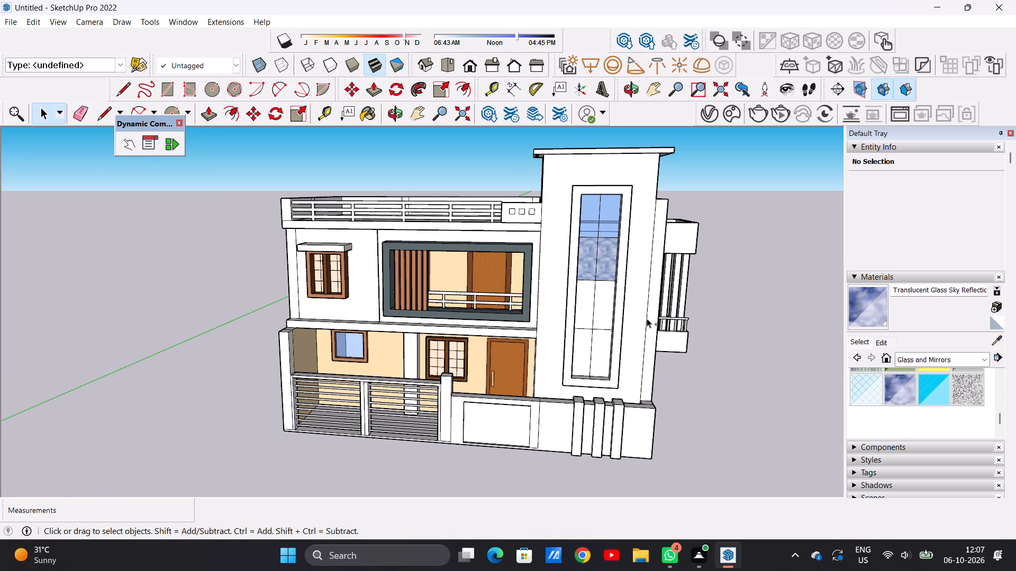
{"action": "key", "text": "ctrl+z"}
{"action": "key", "text": "ctrl+z"}
{"action": "key", "text": "ctrl+z"}
{"action": "key", "text": "ctrl+z"}
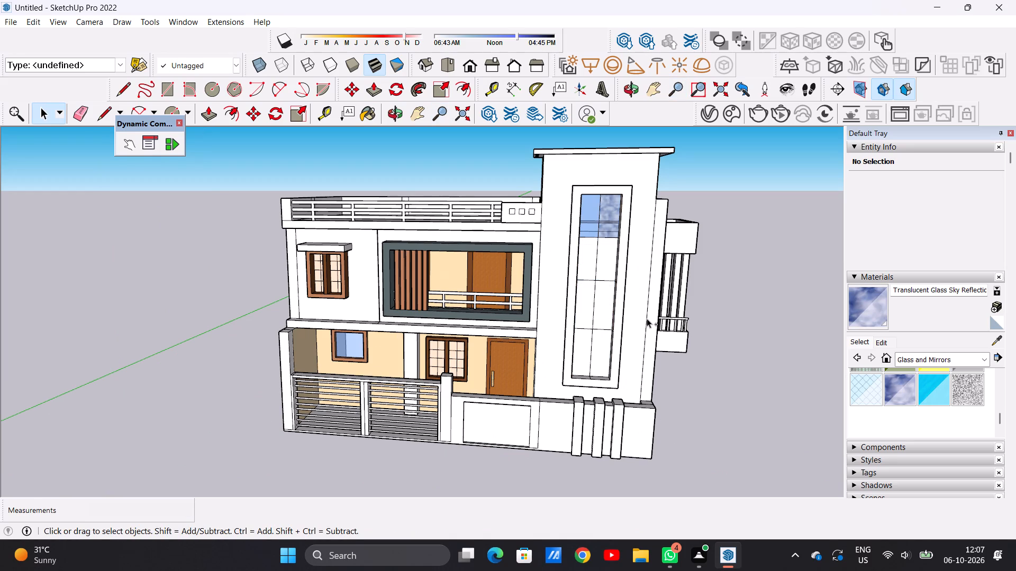
{"action": "key", "text": "ctrl+z"}
{"action": "key", "text": "ctrl+z"}
{"action": "key", "text": "ctrl+z"}
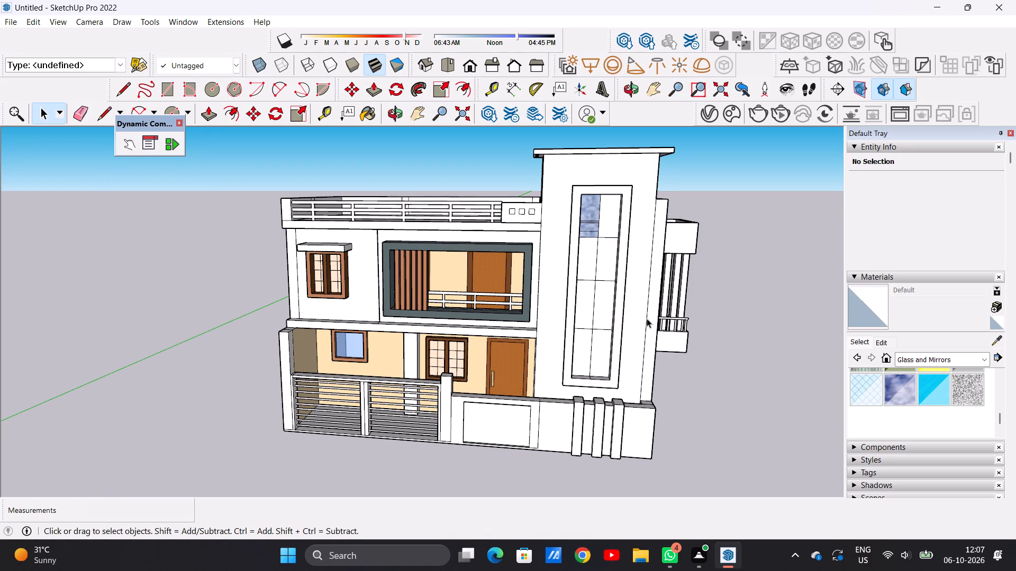
{"action": "key", "text": "space"}
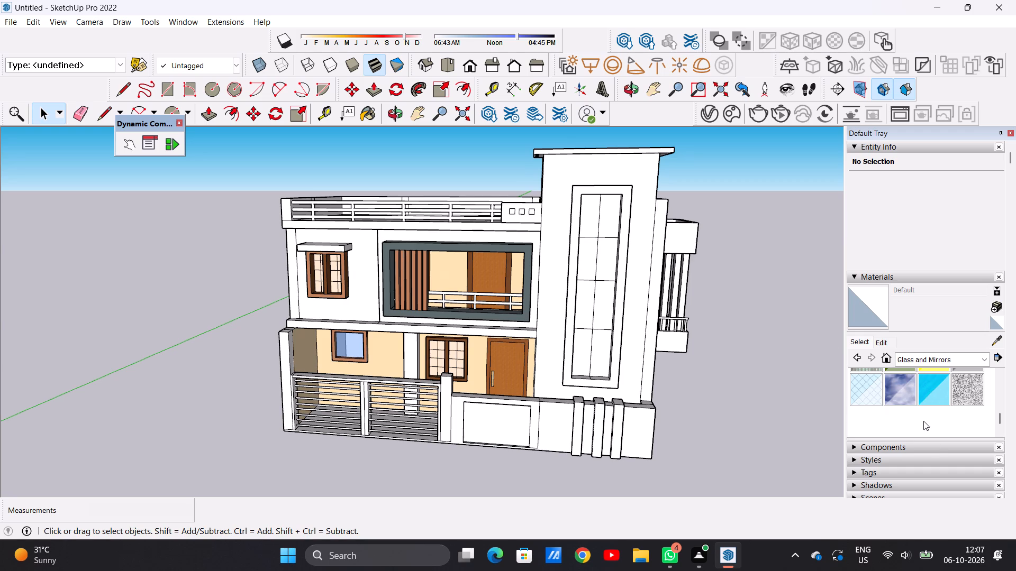
Paint the tower window's two top panes with Color C01 from the Colors collection.
{"action": "scroll", "coordinate": [923, 420], "scroll_direction": "up", "scroll_amount": 1}
{"action": "scroll", "coordinate": [930, 411], "scroll_direction": "down", "scroll_amount": 1}
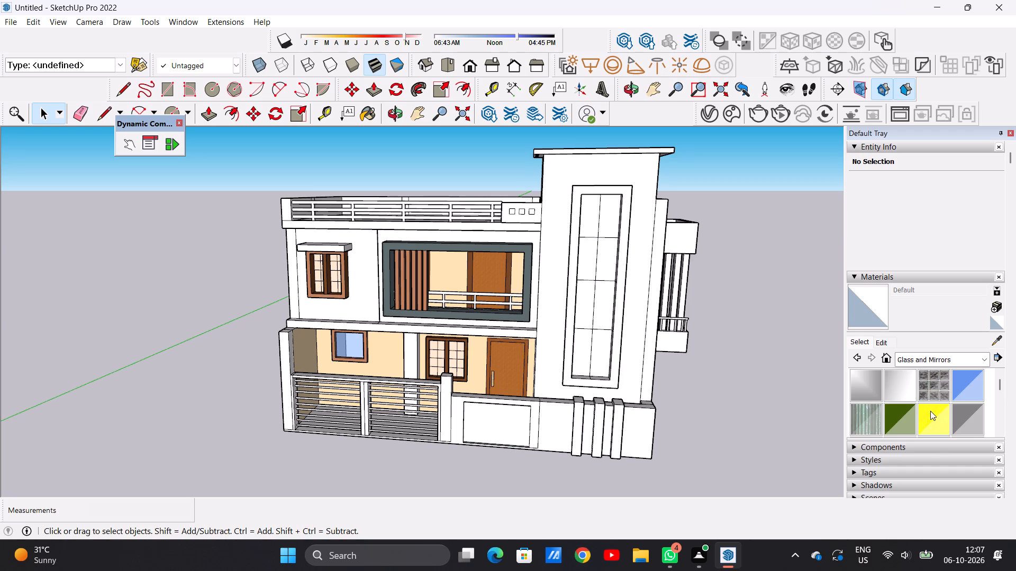
{"action": "scroll", "coordinate": [930, 411], "scroll_direction": "up", "scroll_amount": 1}
{"action": "left_click", "coordinate": [982, 358]}
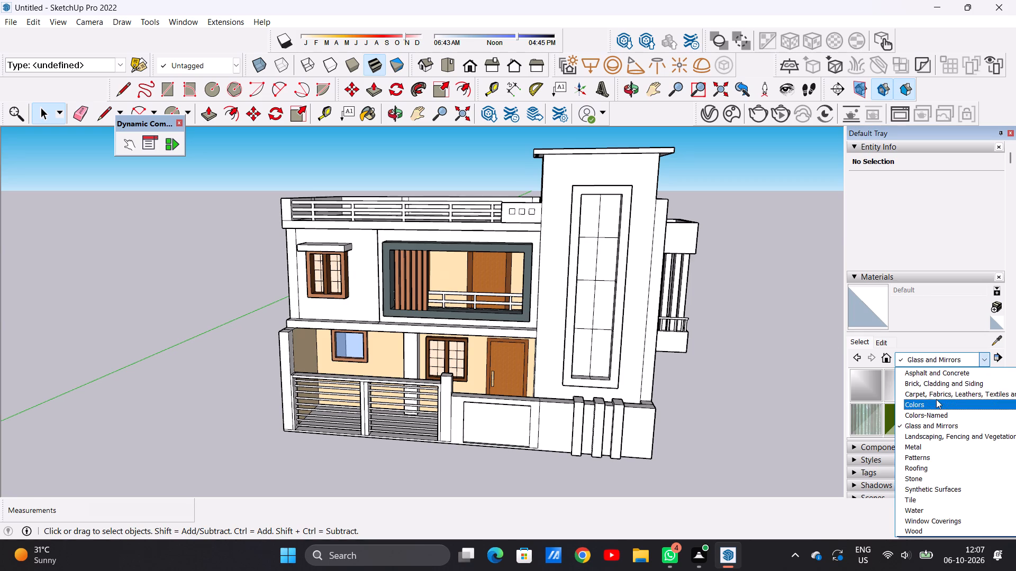
{"action": "left_click", "coordinate": [936, 399]}
{"action": "scroll", "coordinate": [924, 397], "scroll_direction": "down", "scroll_amount": 1}
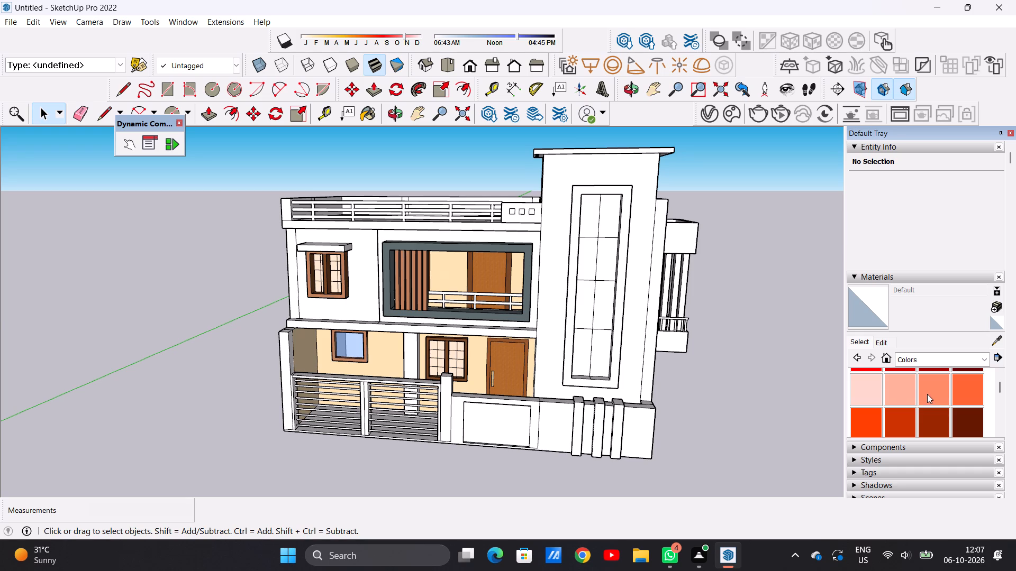
{"action": "scroll", "coordinate": [927, 394], "scroll_direction": "down", "scroll_amount": 1}
{"action": "left_click", "coordinate": [870, 390]}
{"action": "scroll", "coordinate": [642, 225], "scroll_direction": "up", "scroll_amount": 2}
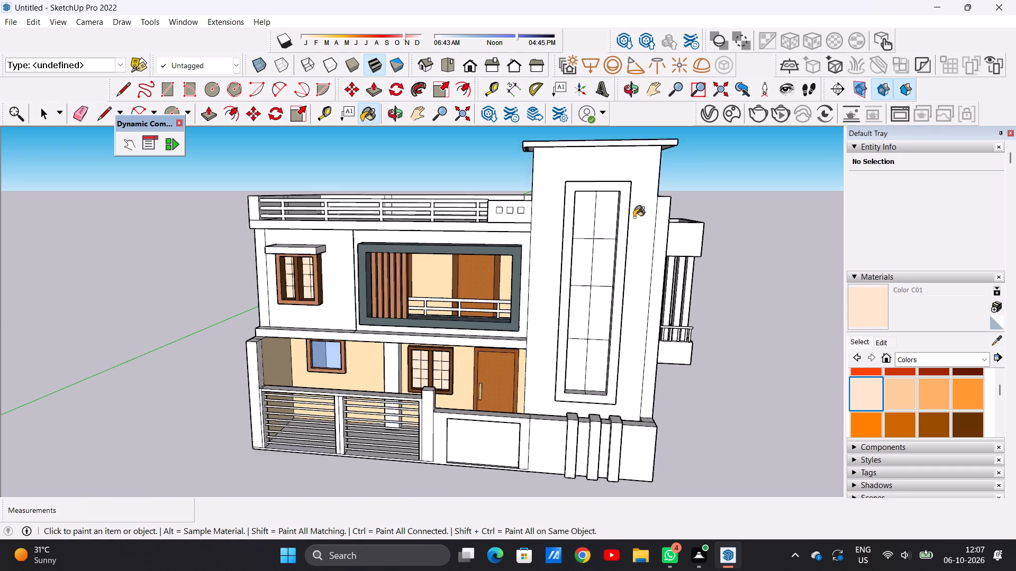
{"action": "scroll", "coordinate": [634, 217], "scroll_direction": "up", "scroll_amount": 2}
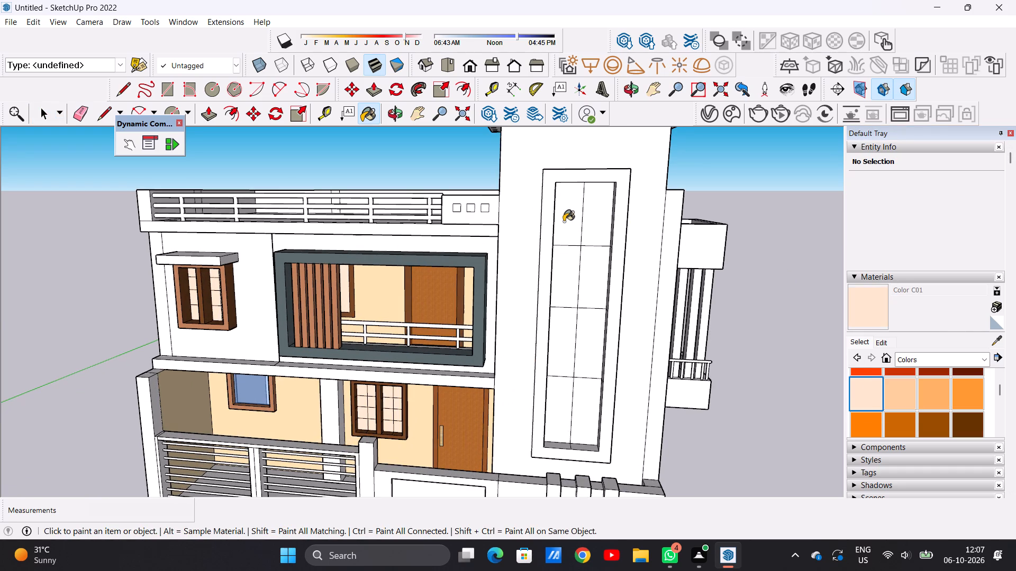
{"action": "left_click", "coordinate": [564, 222]}
{"action": "left_click", "coordinate": [587, 224]}
{"action": "scroll", "coordinate": [587, 224], "scroll_direction": "down", "scroll_amount": 5}
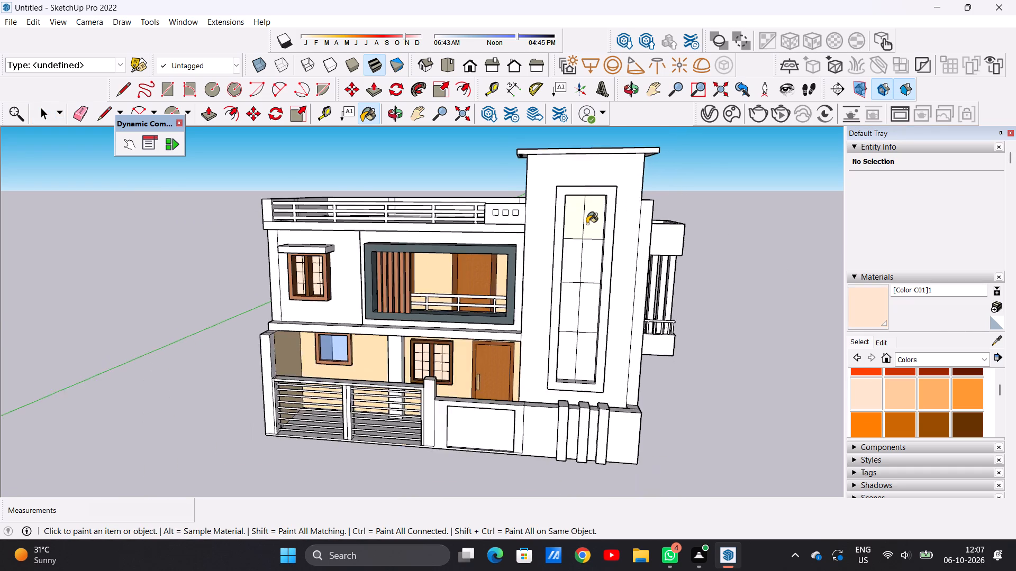
Paint the six remaining panes in the tower window's three lower rows with Color C01 and check them from near and far.
{"action": "scroll", "coordinate": [587, 224], "scroll_direction": "down", "scroll_amount": 3}
{"action": "scroll", "coordinate": [586, 251], "scroll_direction": "up", "scroll_amount": 5}
{"action": "left_click", "coordinate": [586, 254]}
{"action": "left_click", "coordinate": [568, 254]}
{"action": "left_click", "coordinate": [568, 301]}
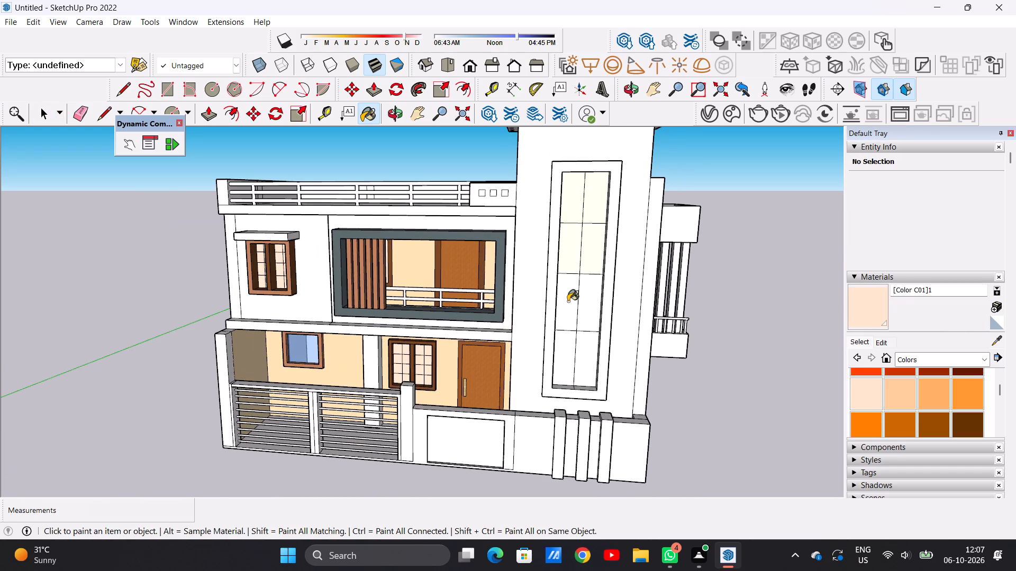
{"action": "left_click", "coordinate": [594, 307]}
{"action": "left_click", "coordinate": [584, 351]}
{"action": "left_click", "coordinate": [564, 357]}
{"action": "scroll", "coordinate": [586, 370], "scroll_direction": "down", "scroll_amount": 3}
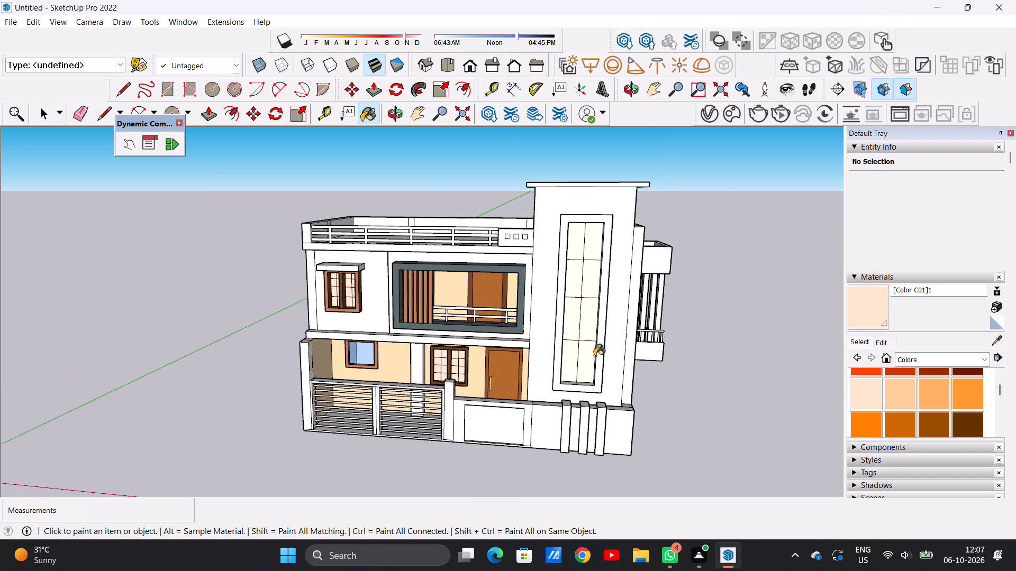
{"action": "scroll", "coordinate": [594, 344], "scroll_direction": "up", "scroll_amount": 6}
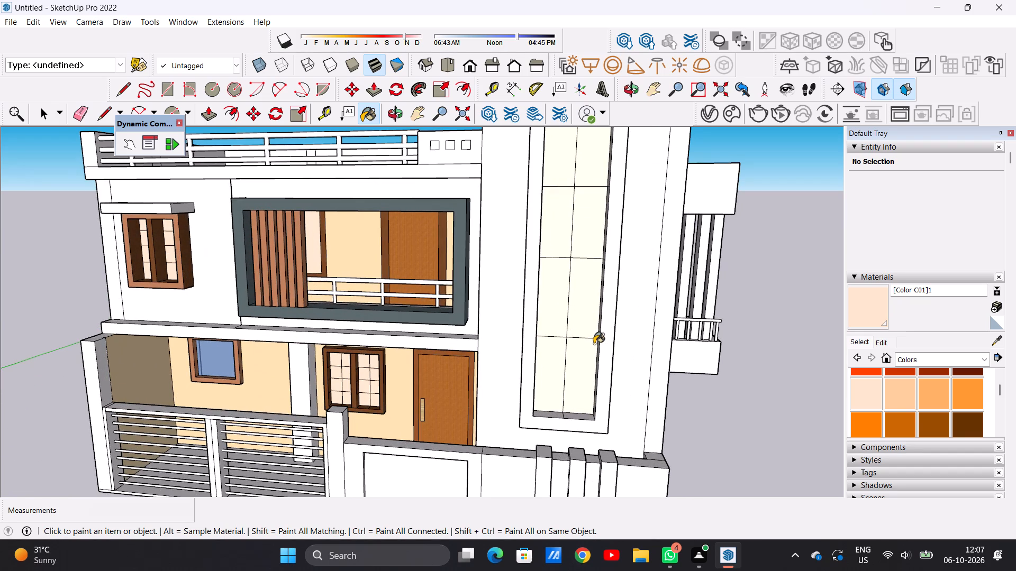
{"action": "scroll", "coordinate": [590, 342], "scroll_direction": "down", "scroll_amount": 16}
{"action": "scroll", "coordinate": [566, 312], "scroll_direction": "up", "scroll_amount": 13}
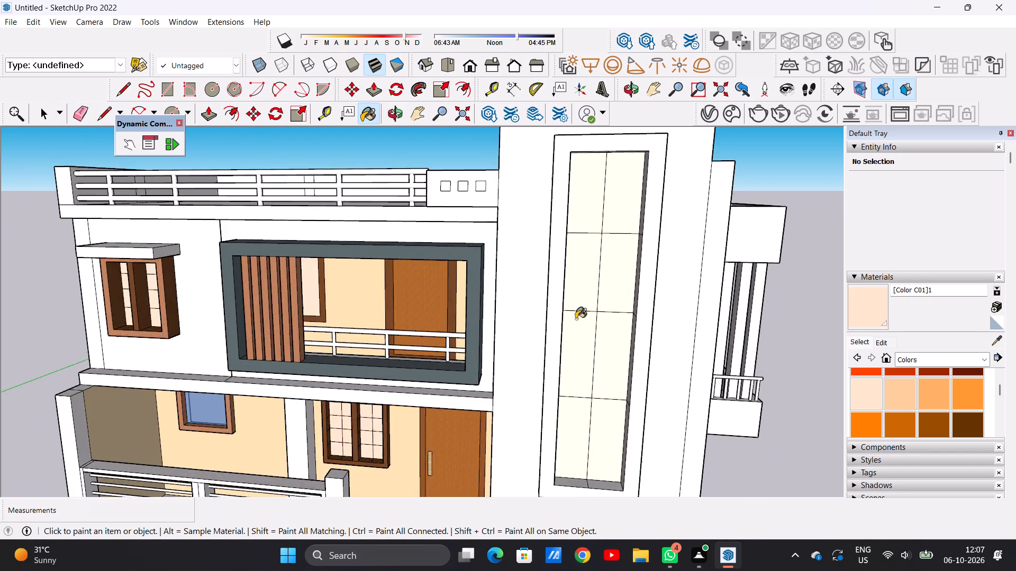
{"action": "scroll", "coordinate": [577, 318], "scroll_direction": "down", "scroll_amount": 14}
{"action": "scroll", "coordinate": [588, 310], "scroll_direction": "up", "scroll_amount": 8}
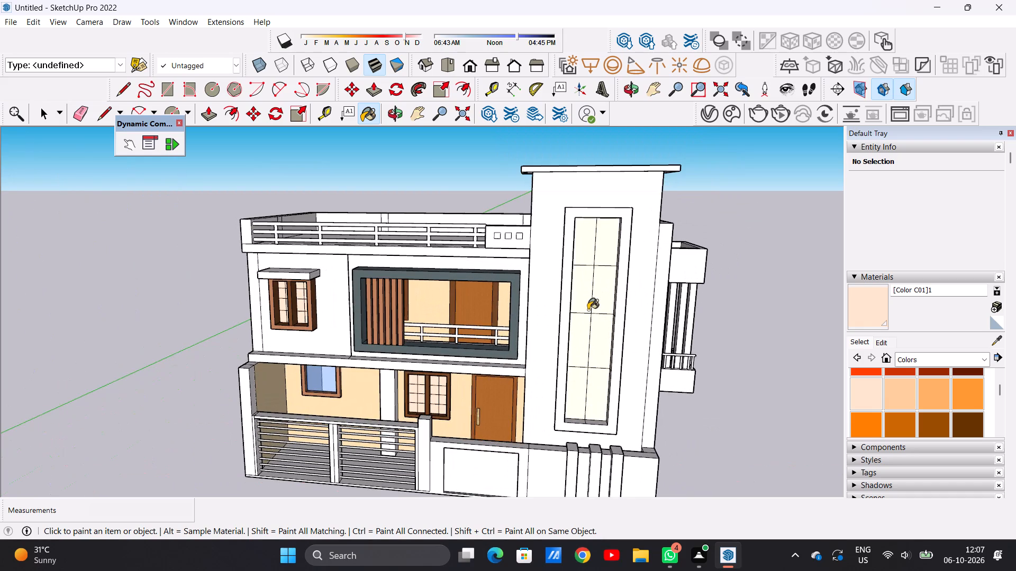
Paint the front face of the tower window's surrounding frame with Wood Veneer 01 from the Wood collection.
{"action": "key", "text": "space"}
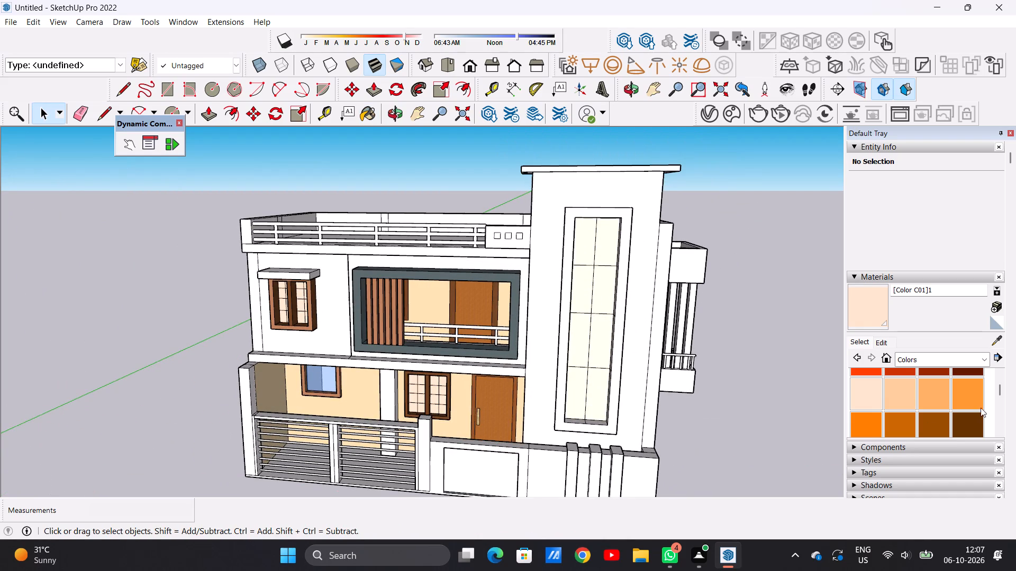
{"action": "left_click", "coordinate": [986, 355]}
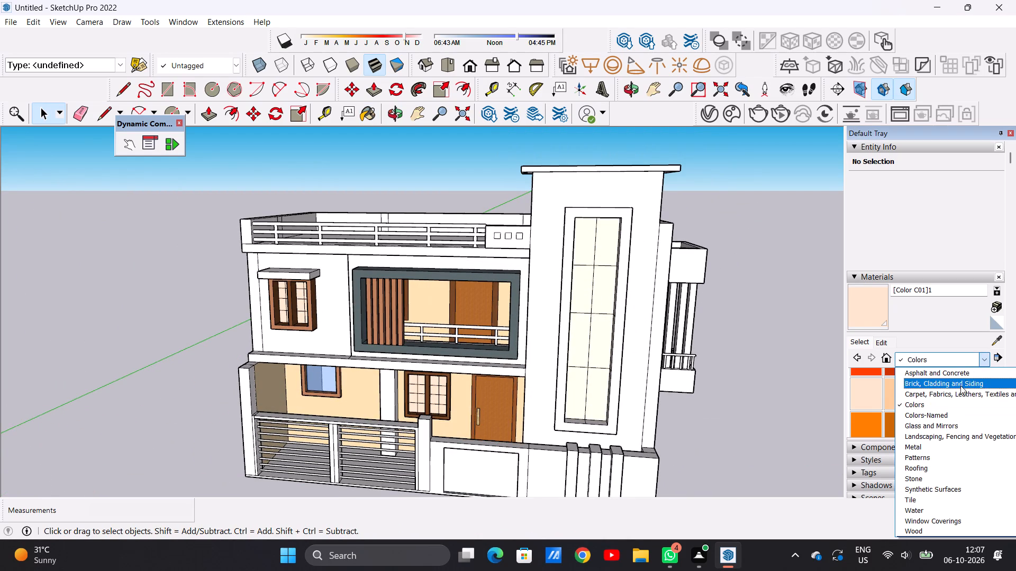
{"action": "left_click", "coordinate": [919, 527]}
{"action": "scroll", "coordinate": [939, 412], "scroll_direction": "down", "scroll_amount": 2}
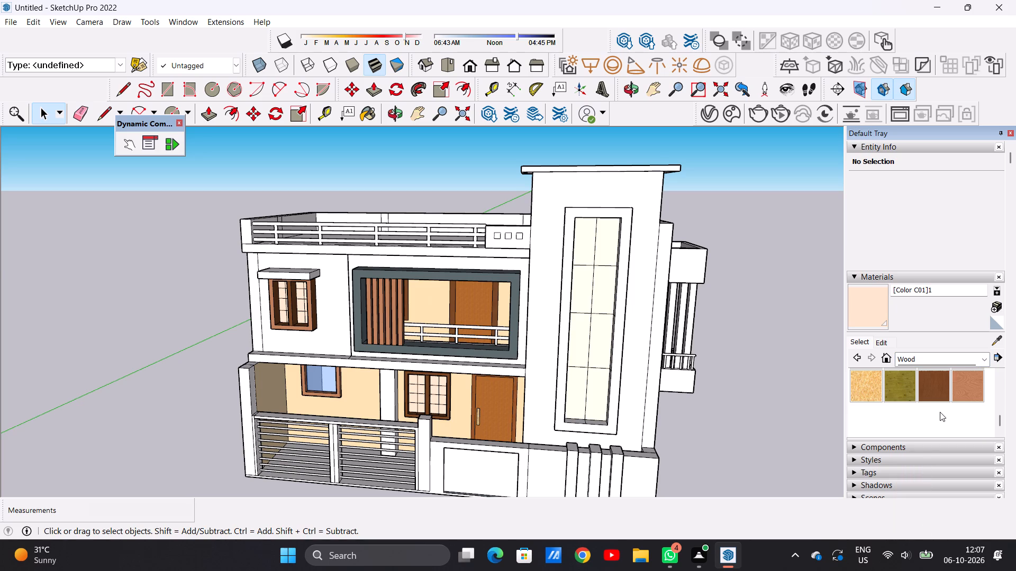
{"action": "left_click", "coordinate": [938, 390]}
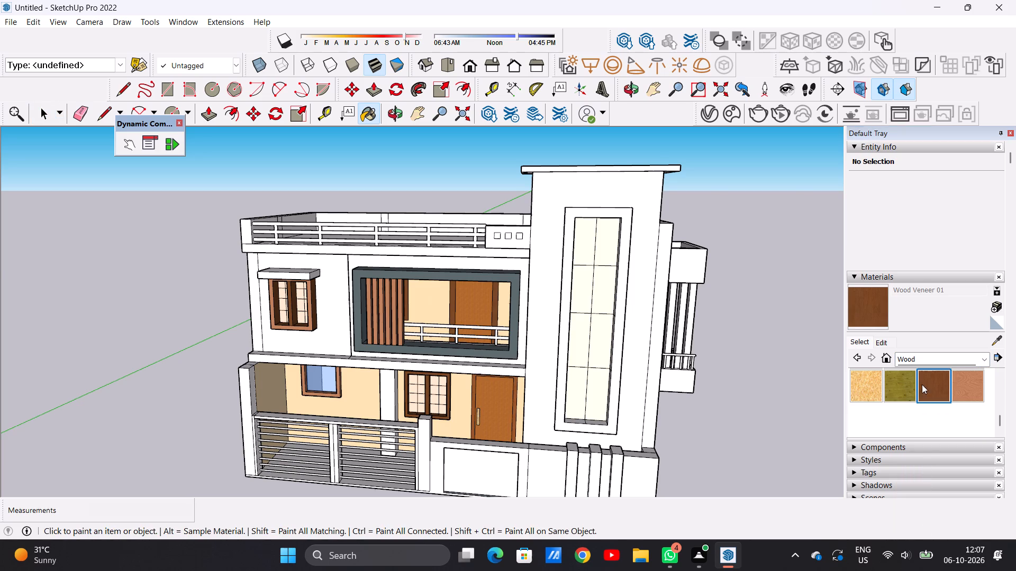
{"action": "scroll", "coordinate": [586, 341], "scroll_direction": "up", "scroll_amount": 5}
{"action": "left_click", "coordinate": [642, 341]}
{"action": "scroll", "coordinate": [641, 345], "scroll_direction": "down", "scroll_amount": 10}
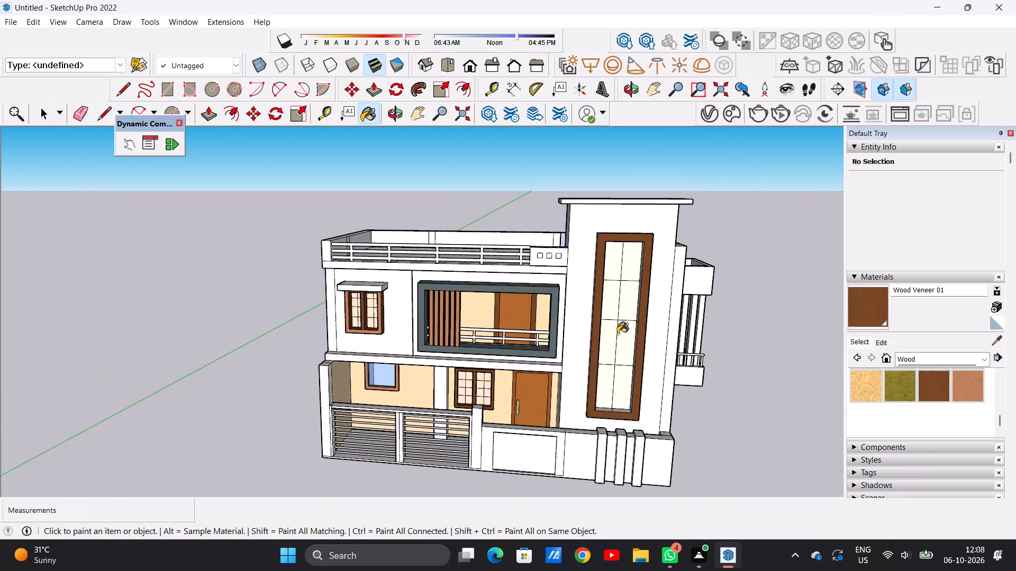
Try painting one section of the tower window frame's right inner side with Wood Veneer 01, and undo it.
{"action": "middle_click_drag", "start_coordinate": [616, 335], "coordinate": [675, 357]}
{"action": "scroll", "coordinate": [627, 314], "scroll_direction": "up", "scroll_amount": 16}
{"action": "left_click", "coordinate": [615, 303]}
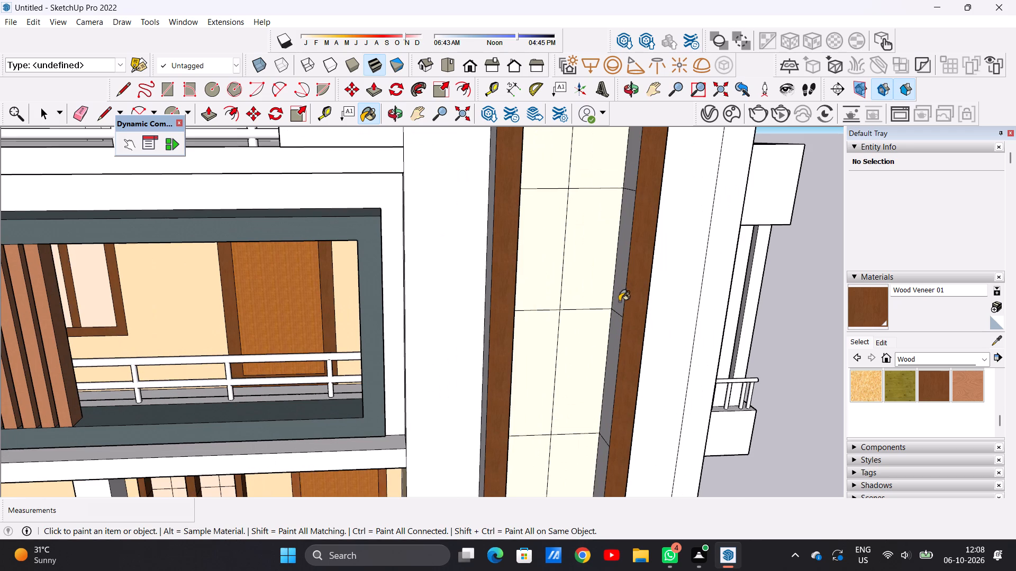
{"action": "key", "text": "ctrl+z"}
Erase the three short dividing edges across the right inner side of the tower window frame.
{"action": "key", "text": "space"}
{"action": "key", "text": "e"}
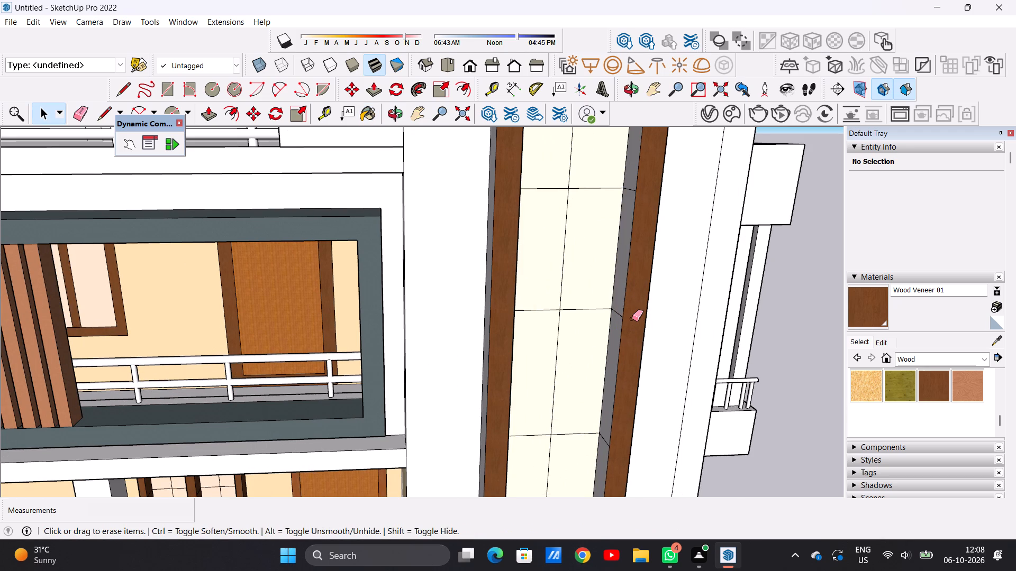
{"action": "scroll", "coordinate": [631, 322], "scroll_direction": "down", "scroll_amount": 6}
{"action": "middle_click_drag", "start_coordinate": [609, 302], "coordinate": [688, 310]}
{"action": "scroll", "coordinate": [628, 234], "scroll_direction": "up", "scroll_amount": 2}
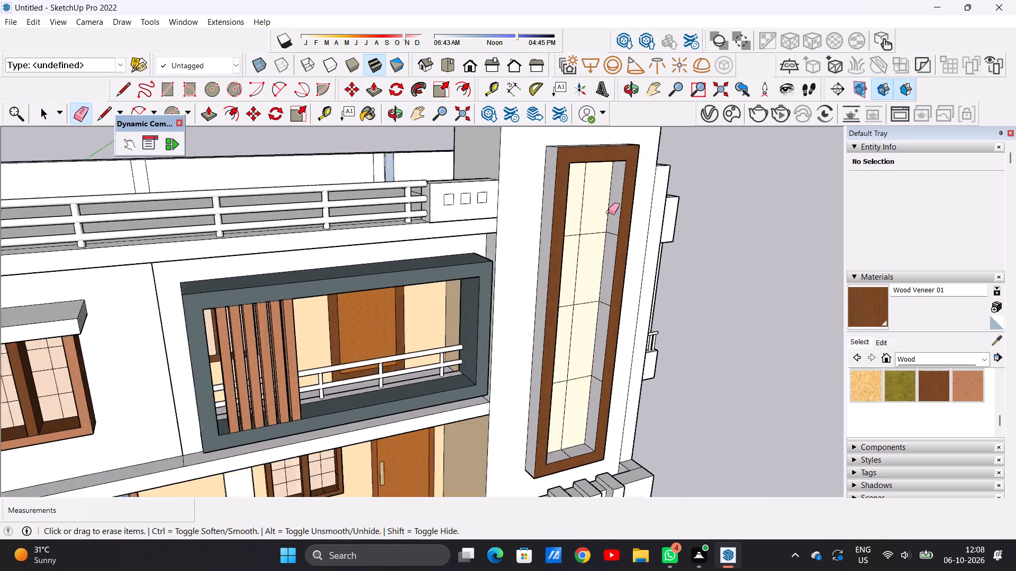
{"action": "scroll", "coordinate": [608, 212], "scroll_direction": "up", "scroll_amount": 9}
{"action": "left_click_drag", "start_coordinate": [616, 271], "coordinate": [613, 290]}
{"action": "scroll", "coordinate": [610, 230], "scroll_direction": "down", "scroll_amount": 12}
{"action": "scroll", "coordinate": [613, 355], "scroll_direction": "up", "scroll_amount": 8}
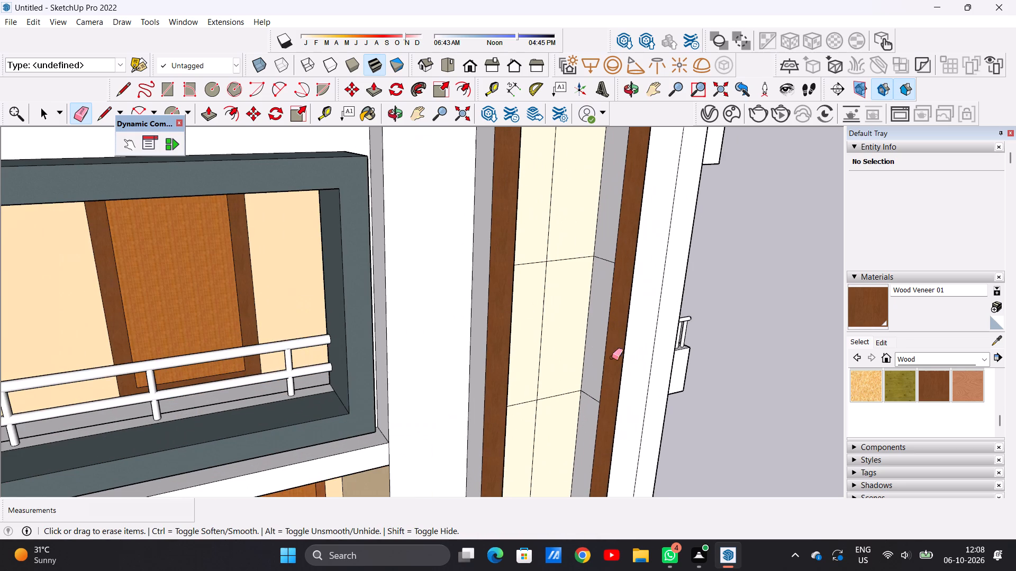
{"action": "left_click_drag", "start_coordinate": [609, 253], "coordinate": [604, 264]}
{"action": "left_click_drag", "start_coordinate": [593, 387], "coordinate": [588, 402]}
{"action": "scroll", "coordinate": [589, 311], "scroll_direction": "down", "scroll_amount": 7}
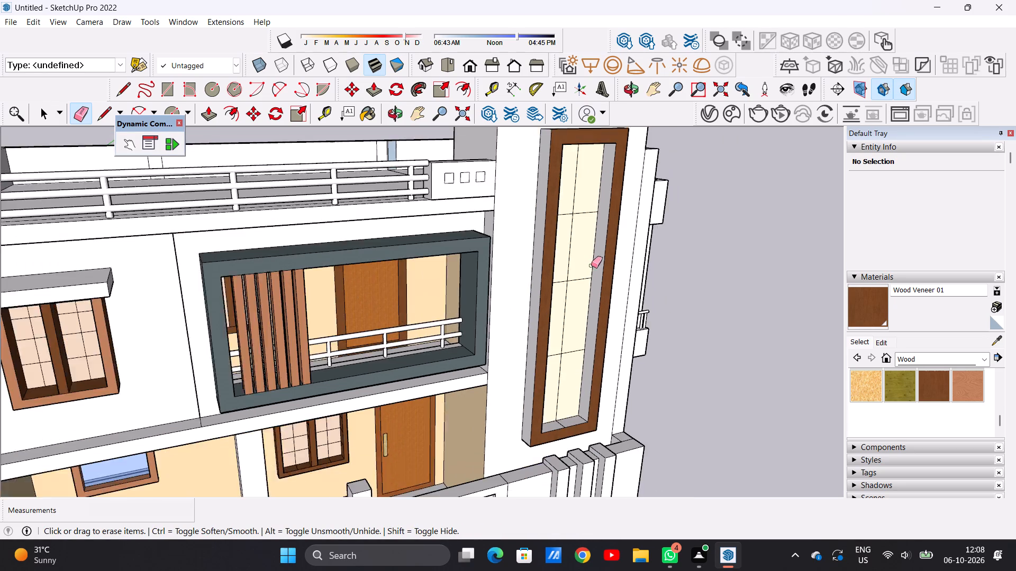
Erase the three short dividing edges across the left inner side of the tower window frame.
{"action": "scroll", "coordinate": [591, 265], "scroll_direction": "down", "scroll_amount": 2}
{"action": "middle_click_drag", "start_coordinate": [674, 306], "coordinate": [439, 289]}
{"action": "scroll", "coordinate": [476, 255], "scroll_direction": "up", "scroll_amount": 5}
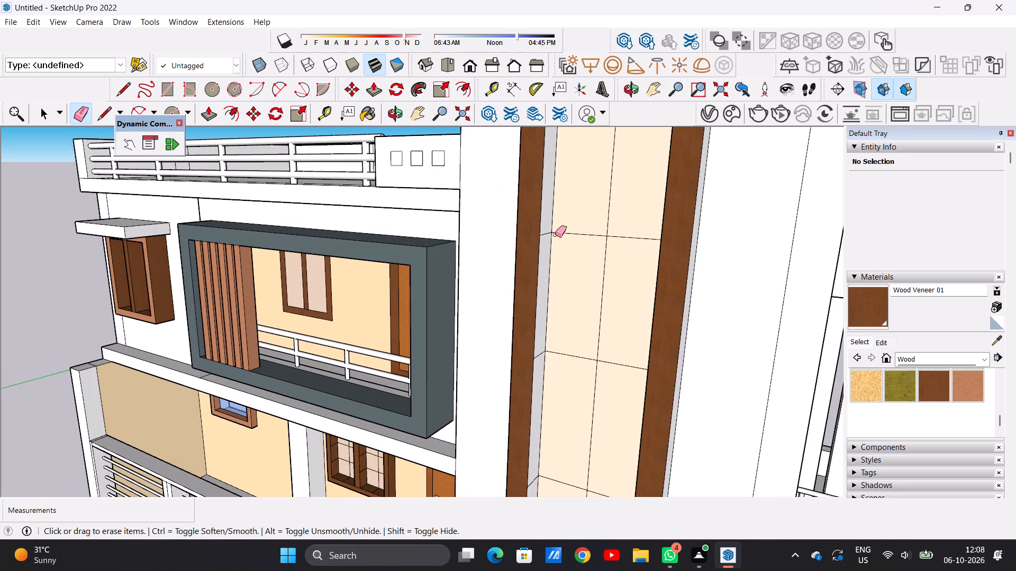
{"action": "left_click_drag", "start_coordinate": [545, 226], "coordinate": [542, 249]}
{"action": "scroll", "coordinate": [547, 257], "scroll_direction": "down", "scroll_amount": 14}
{"action": "scroll", "coordinate": [555, 302], "scroll_direction": "up", "scroll_amount": 7}
{"action": "middle_click_drag", "start_coordinate": [554, 305], "coordinate": [501, 314]}
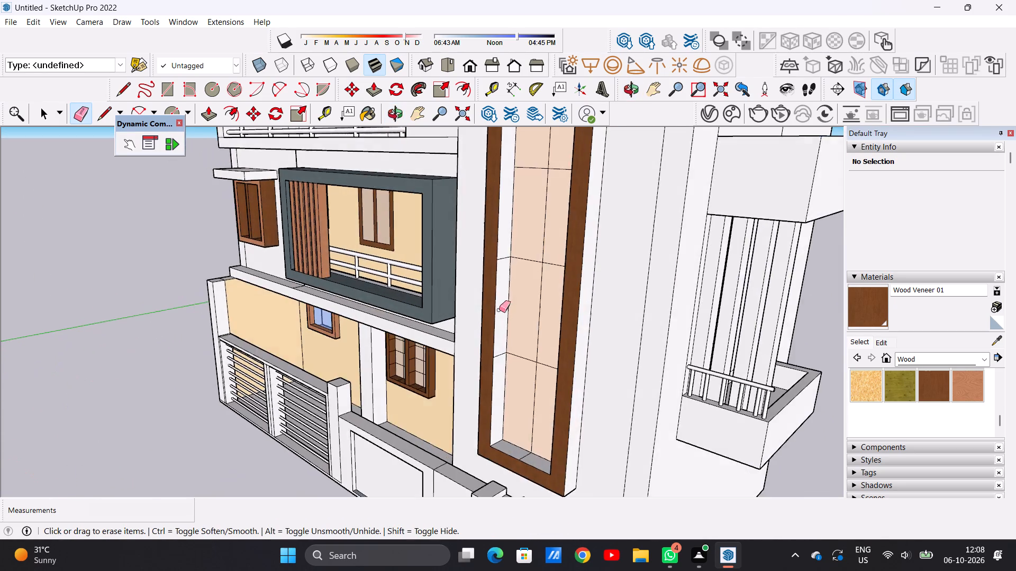
{"action": "scroll", "coordinate": [510, 243], "scroll_direction": "up", "scroll_amount": 6}
{"action": "left_click_drag", "start_coordinate": [503, 260], "coordinate": [500, 283]}
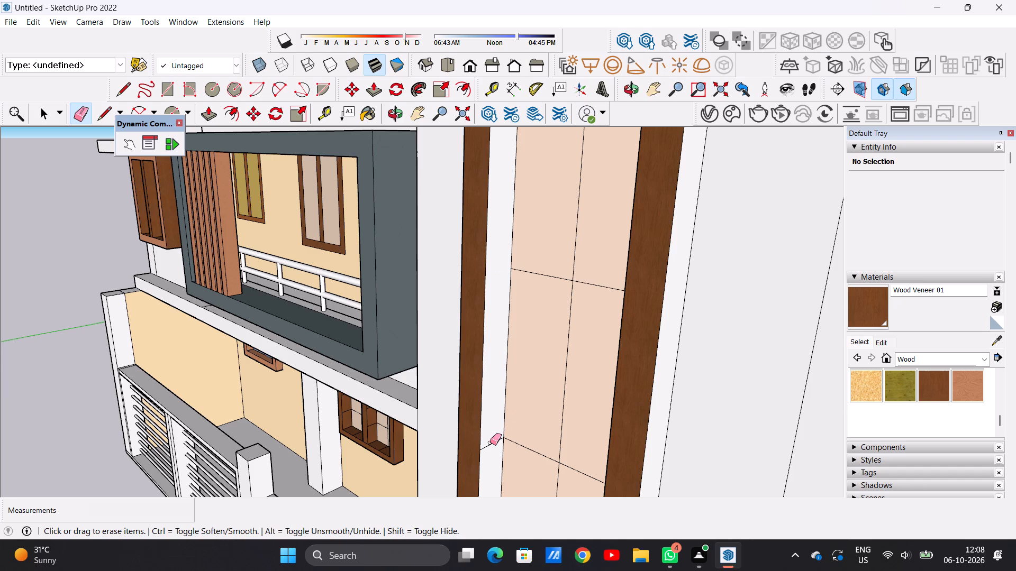
{"action": "left_click_drag", "start_coordinate": [490, 443], "coordinate": [493, 452]}
{"action": "scroll", "coordinate": [594, 342], "scroll_direction": "down", "scroll_amount": 15}
{"action": "middle_click_drag", "start_coordinate": [477, 326], "coordinate": [644, 273]}
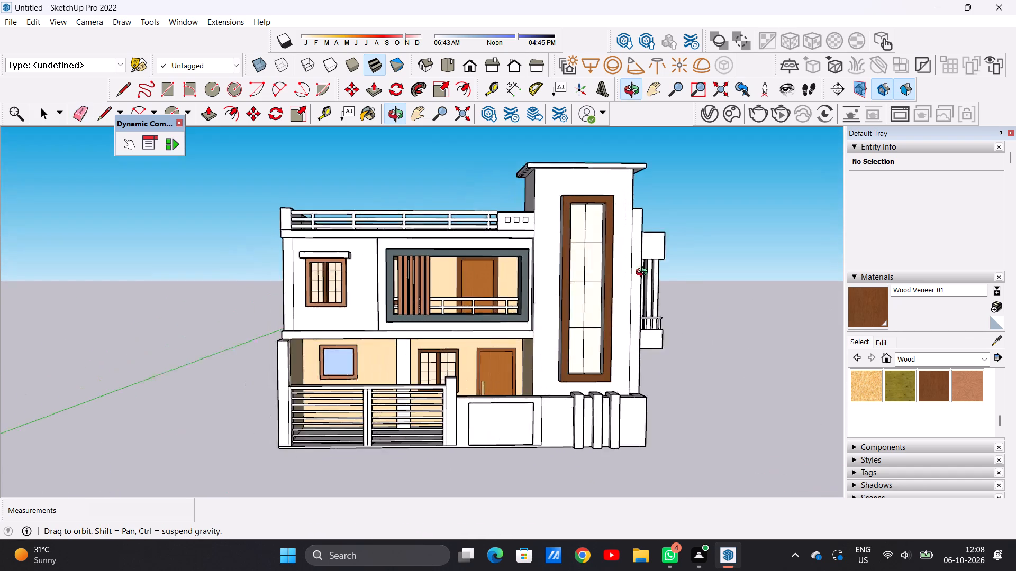
{"action": "middle_click_drag", "start_coordinate": [644, 273], "coordinate": [601, 288]}
{"action": "key", "text": "space"}
Paint the tower window frame's right inner side and left outer side with Wood Veneer 01.
{"action": "scroll", "coordinate": [602, 250], "scroll_direction": "down", "scroll_amount": 4}
{"action": "middle_click_drag", "start_coordinate": [604, 255], "coordinate": [703, 261]}
{"action": "left_click", "coordinate": [878, 303]}
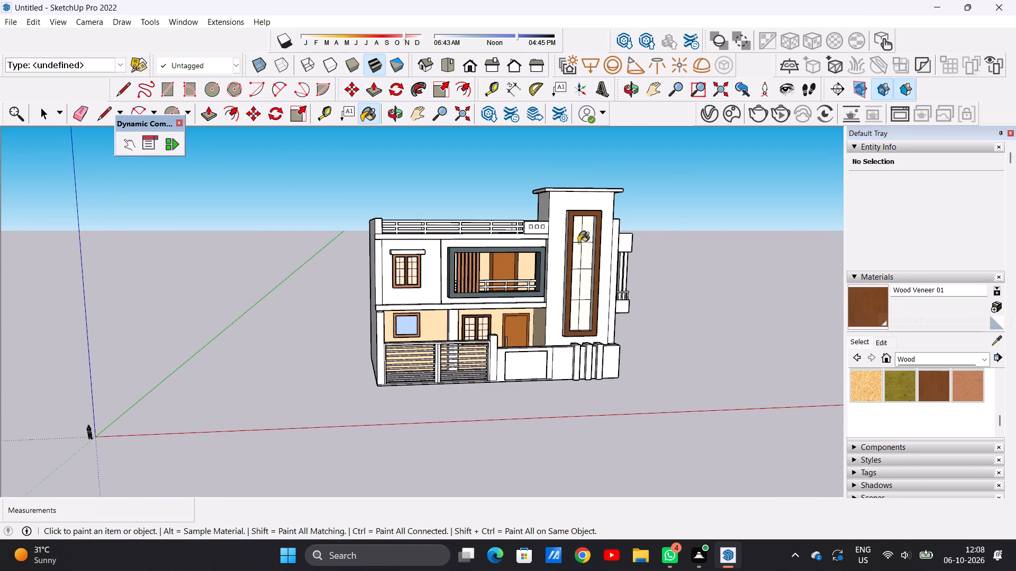
{"action": "scroll", "coordinate": [578, 244], "scroll_direction": "up", "scroll_amount": 20}
{"action": "scroll", "coordinate": [578, 244], "scroll_direction": "up", "scroll_amount": 2}
{"action": "left_click_drag", "start_coordinate": [600, 271], "coordinate": [609, 274]}
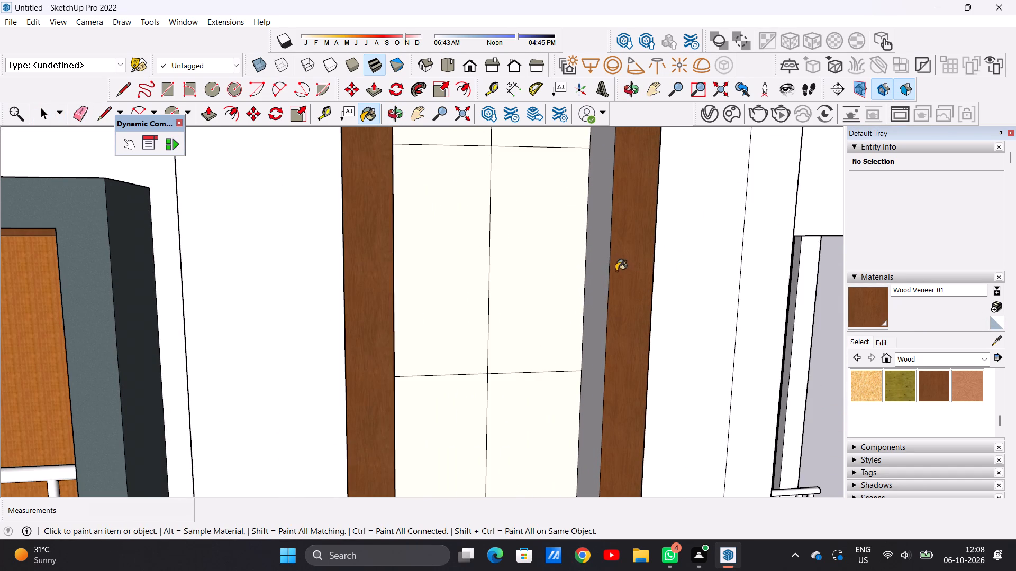
{"action": "scroll", "coordinate": [594, 274], "scroll_direction": "up", "scroll_amount": 5}
{"action": "left_click", "coordinate": [595, 276]}
{"action": "scroll", "coordinate": [620, 283], "scroll_direction": "down", "scroll_amount": 14}
{"action": "middle_click_drag", "start_coordinate": [502, 266], "coordinate": [640, 287]}
{"action": "scroll", "coordinate": [548, 252], "scroll_direction": "up", "scroll_amount": 5}
{"action": "left_click", "coordinate": [534, 252]}
{"action": "scroll", "coordinate": [545, 259], "scroll_direction": "down", "scroll_amount": 15}
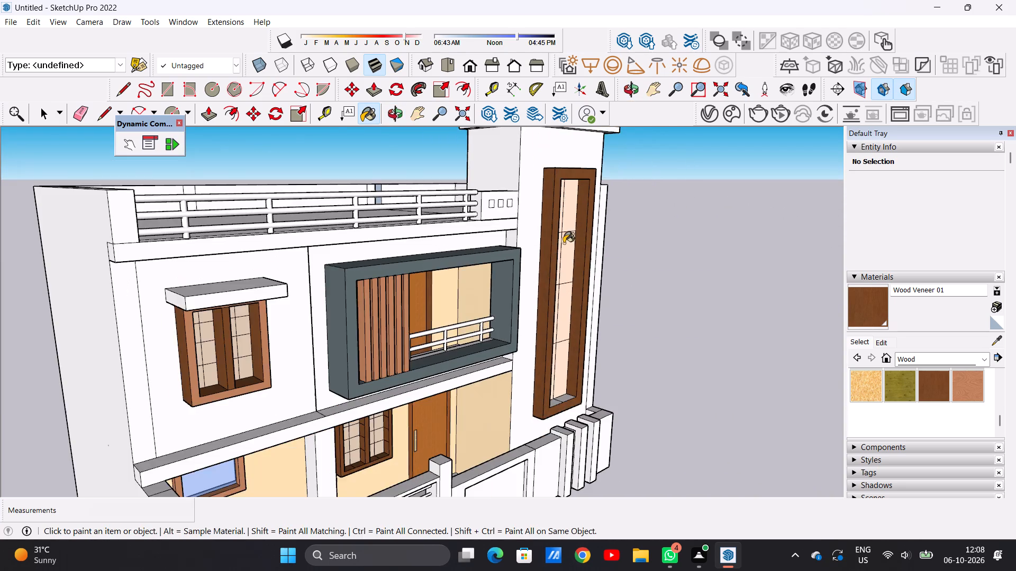
Paint the tower window frame's right outer side and left inner side with Wood Veneer 01.
{"action": "scroll", "coordinate": [564, 243], "scroll_direction": "down", "scroll_amount": 2}
{"action": "middle_click_drag", "start_coordinate": [593, 253], "coordinate": [428, 237]}
{"action": "middle_click_drag", "start_coordinate": [668, 252], "coordinate": [496, 243]}
{"action": "scroll", "coordinate": [582, 233], "scroll_direction": "up", "scroll_amount": 6}
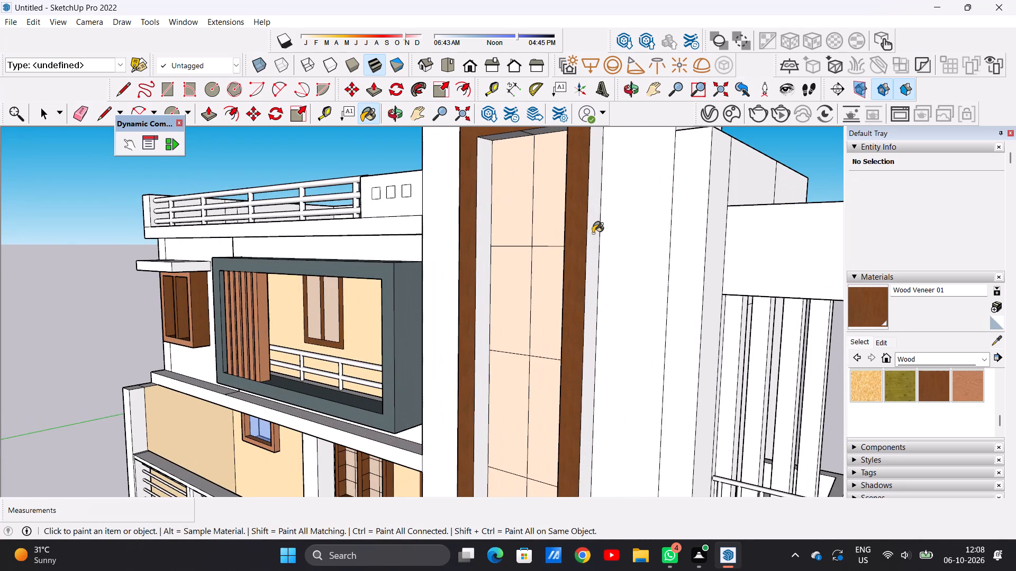
{"action": "scroll", "coordinate": [593, 233], "scroll_direction": "up", "scroll_amount": 1}
{"action": "left_click", "coordinate": [594, 234]}
{"action": "left_click", "coordinate": [483, 244]}
{"action": "scroll", "coordinate": [561, 283], "scroll_direction": "down", "scroll_amount": 5}
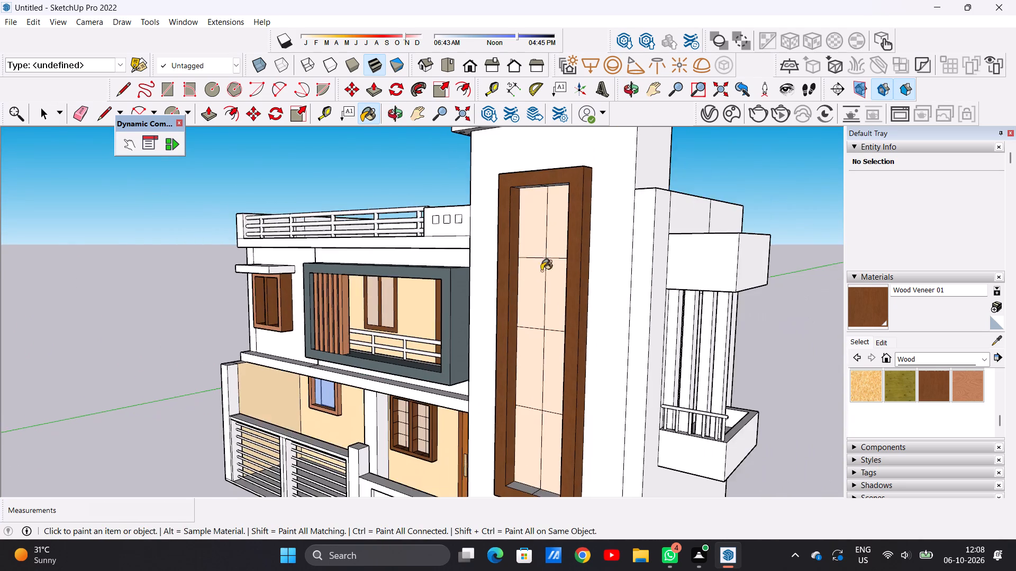
Paint both halves of the tower window frame's top inner face with Wood Veneer 01.
{"action": "middle_click_drag", "start_coordinate": [533, 278], "coordinate": [767, 308]}
{"action": "middle_click_drag", "start_coordinate": [715, 305], "coordinate": [583, 144]}
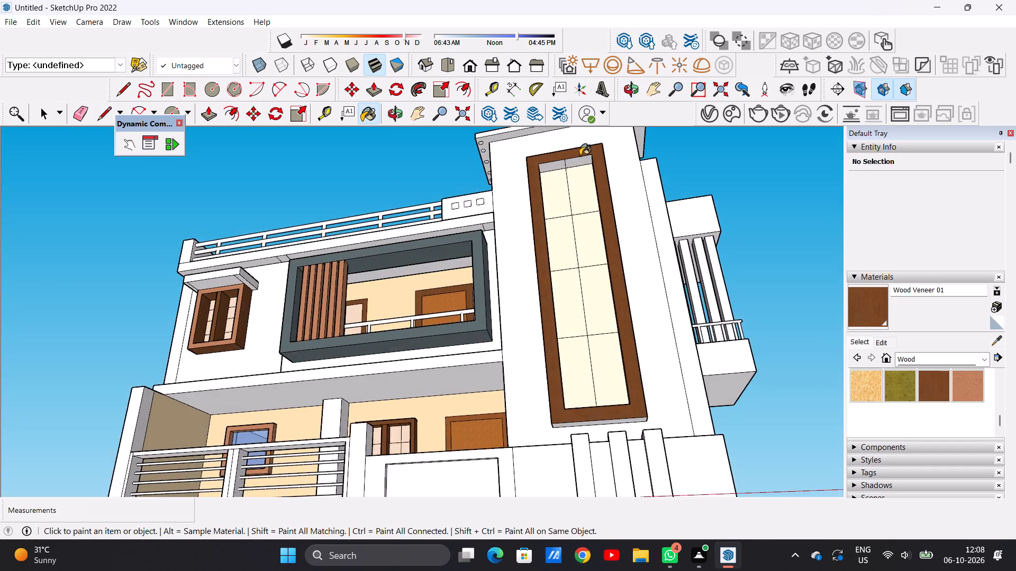
{"action": "scroll", "coordinate": [580, 155], "scroll_direction": "up", "scroll_amount": 13}
{"action": "left_click", "coordinate": [570, 167]}
{"action": "left_click", "coordinate": [525, 189]}
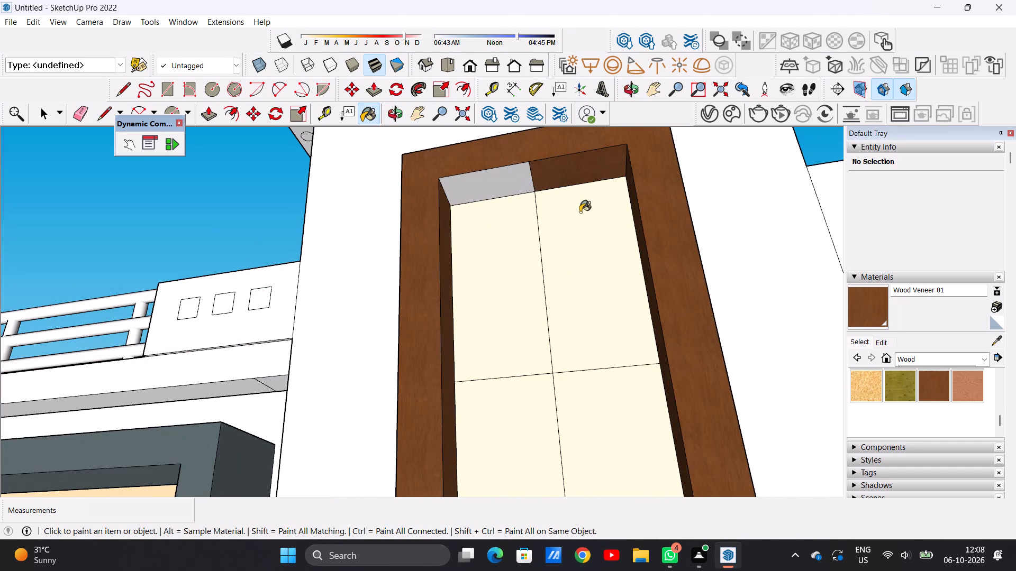
Paint both halves of the tower window frame's bottom inner face with Wood Veneer 01.
{"action": "scroll", "coordinate": [582, 211], "scroll_direction": "down", "scroll_amount": 12}
{"action": "middle_click_drag", "start_coordinate": [584, 271], "coordinate": [595, 355]}
{"action": "scroll", "coordinate": [595, 277], "scroll_direction": "down", "scroll_amount": 11}
{"action": "middle_click_drag", "start_coordinate": [587, 360], "coordinate": [592, 406]}
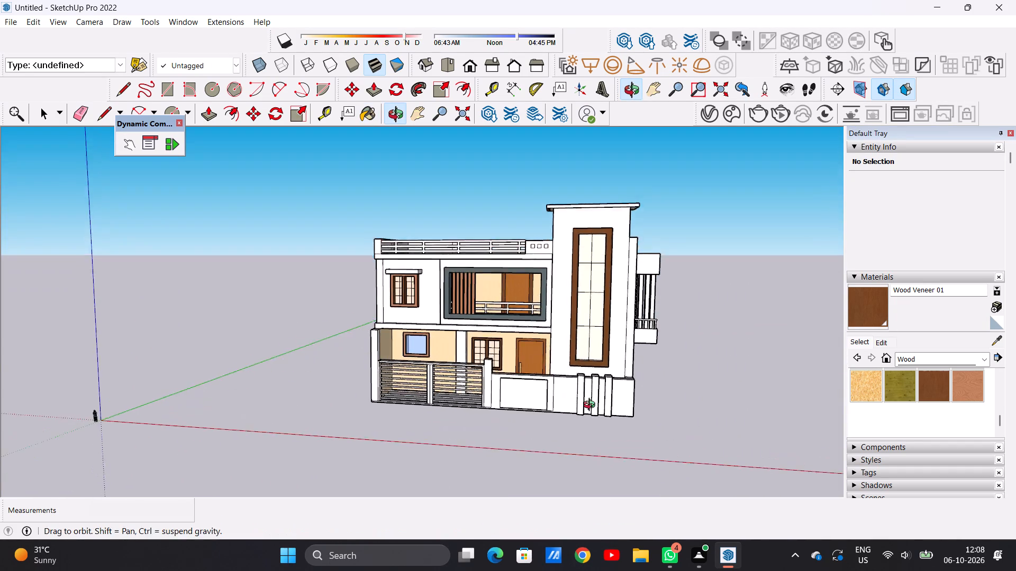
{"action": "middle_click_drag", "start_coordinate": [592, 406], "coordinate": [594, 428]}
{"action": "scroll", "coordinate": [597, 365], "scroll_direction": "up", "scroll_amount": 8}
{"action": "middle_click_drag", "start_coordinate": [584, 357], "coordinate": [588, 406]}
{"action": "scroll", "coordinate": [588, 406], "scroll_direction": "up", "scroll_amount": 14}
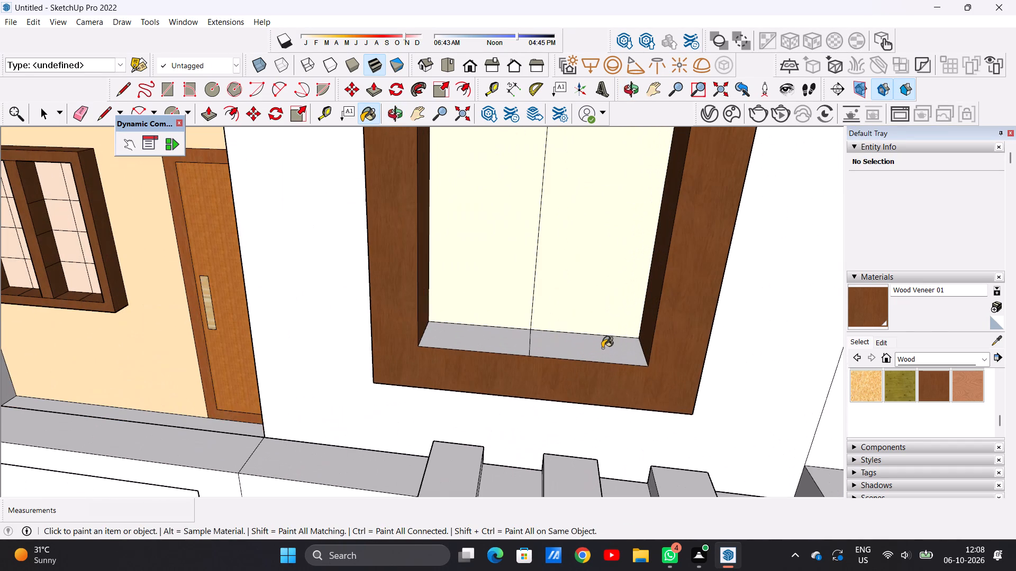
{"action": "left_click", "coordinate": [602, 348]}
{"action": "left_click", "coordinate": [504, 345]}
{"action": "scroll", "coordinate": [531, 354], "scroll_direction": "down", "scroll_amount": 16}
{"action": "key", "text": "space"}
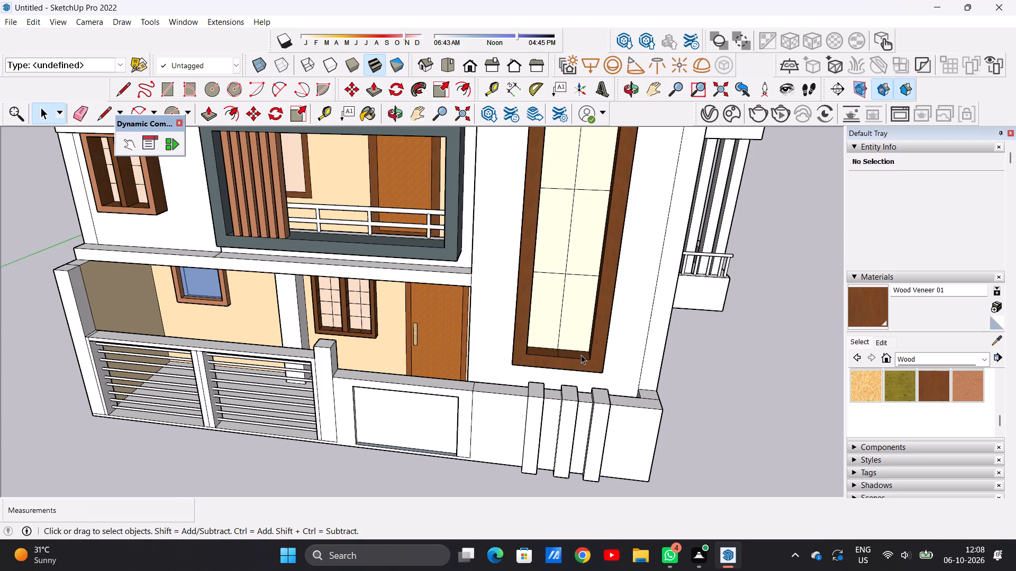
Examine the front elevation and the finished tower window from several angles.
{"action": "scroll", "coordinate": [566, 271], "scroll_direction": "down", "scroll_amount": 4}
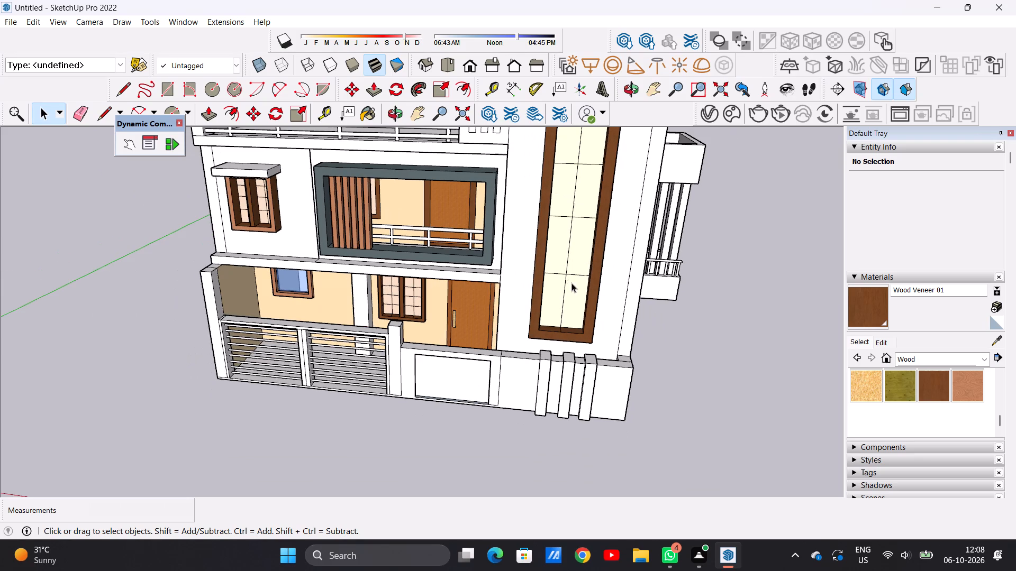
{"action": "scroll", "coordinate": [571, 283], "scroll_direction": "down", "scroll_amount": 7}
{"action": "middle_click_drag", "start_coordinate": [579, 295], "coordinate": [591, 208]}
{"action": "scroll", "coordinate": [587, 206], "scroll_direction": "up", "scroll_amount": 2}
{"action": "scroll", "coordinate": [587, 206], "scroll_direction": "down", "scroll_amount": 1}
{"action": "scroll", "coordinate": [587, 206], "scroll_direction": "up", "scroll_amount": 4}
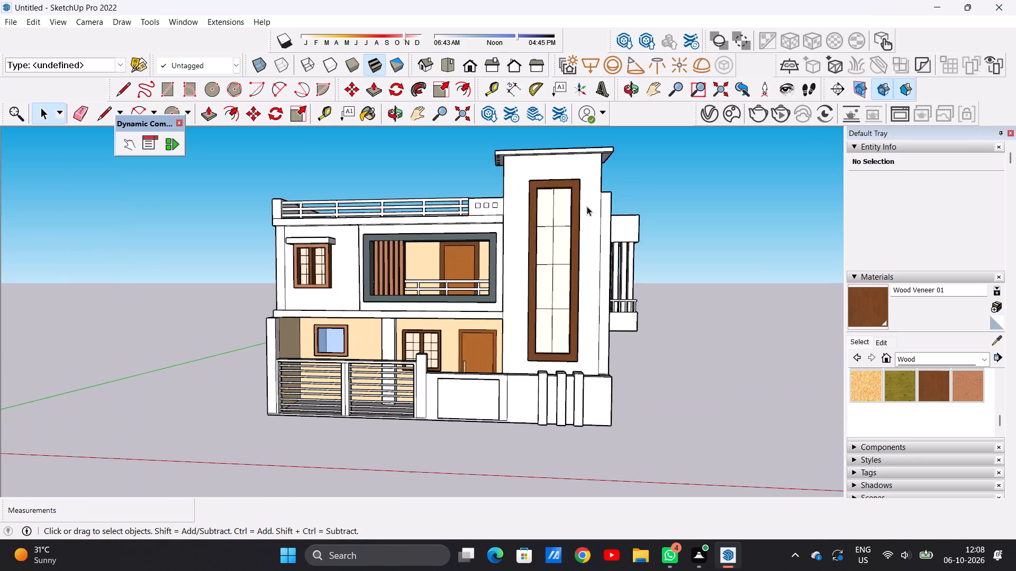
{"action": "scroll", "coordinate": [585, 226], "scroll_direction": "down", "scroll_amount": 4}
{"action": "middle_click_drag", "start_coordinate": [569, 243], "coordinate": [509, 270]}
{"action": "middle_click_drag", "start_coordinate": [591, 266], "coordinate": [588, 207]}
{"action": "scroll", "coordinate": [580, 312], "scroll_direction": "up", "scroll_amount": 14}
{"action": "scroll", "coordinate": [602, 312], "scroll_direction": "down", "scroll_amount": 20}
{"action": "middle_click_drag", "start_coordinate": [553, 324], "coordinate": [646, 353]}
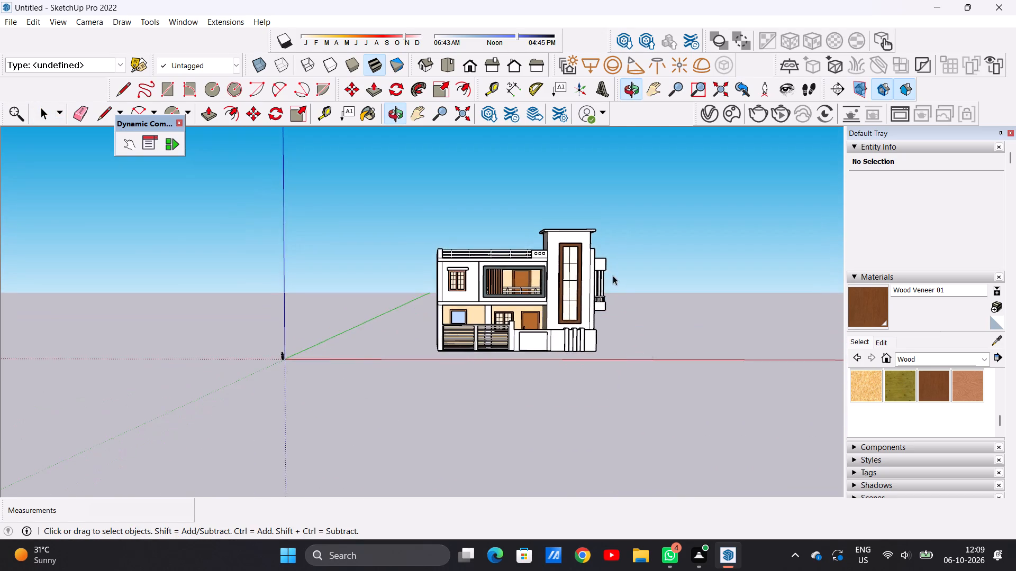
{"action": "scroll", "coordinate": [606, 275], "scroll_direction": "up", "scroll_amount": 13}
{"action": "middle_click_drag", "start_coordinate": [705, 284], "coordinate": [646, 299]}
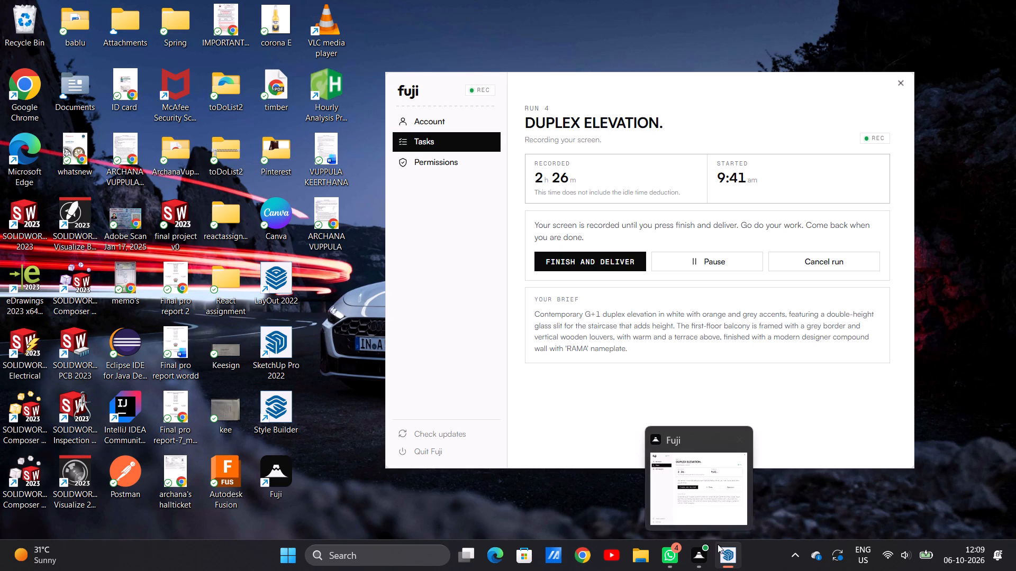
Return to the SketchUp model from the task brief and examine the house from the front and tower side.
{"action": "left_click", "coordinate": [724, 499]}
{"action": "scroll", "coordinate": [648, 399], "scroll_direction": "down", "scroll_amount": 8}
{"action": "scroll", "coordinate": [592, 238], "scroll_direction": "down", "scroll_amount": 4}
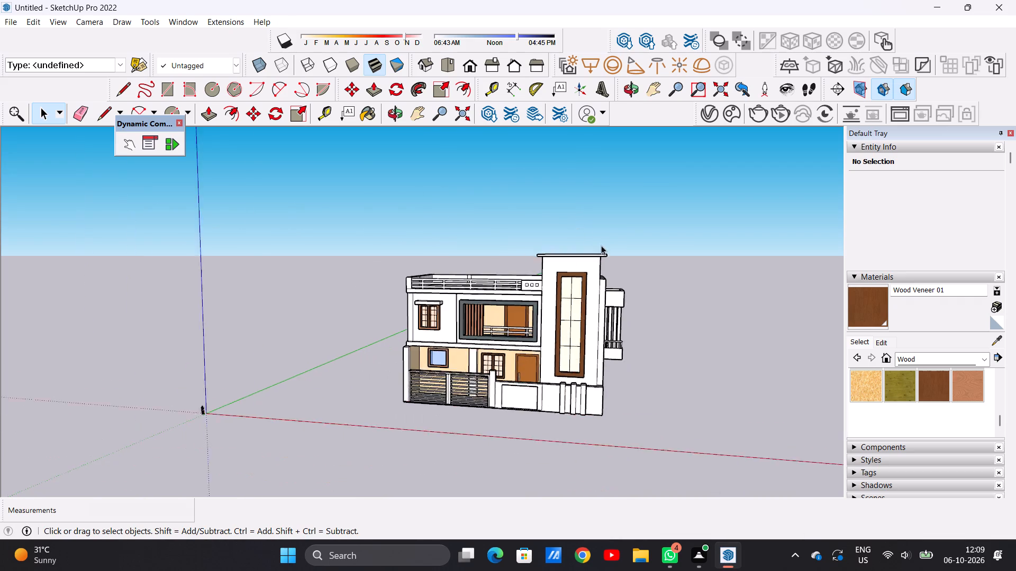
{"action": "scroll", "coordinate": [601, 245], "scroll_direction": "down", "scroll_amount": 1}
{"action": "scroll", "coordinate": [519, 272], "scroll_direction": "up", "scroll_amount": 6}
{"action": "scroll", "coordinate": [524, 262], "scroll_direction": "down", "scroll_amount": 3}
{"action": "middle_click_drag", "start_coordinate": [598, 304], "coordinate": [497, 289]}
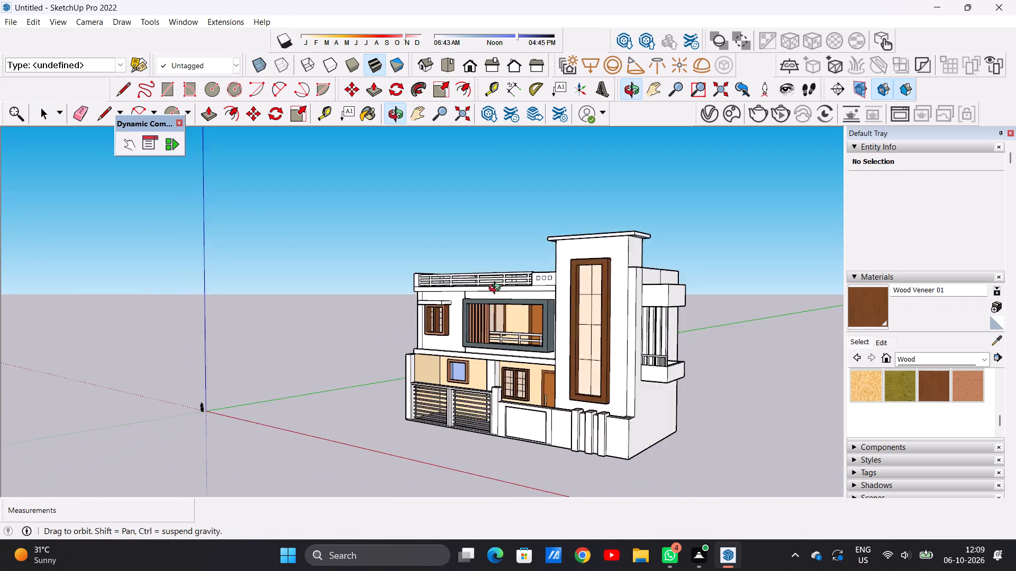
{"action": "middle_click_drag", "start_coordinate": [497, 289], "coordinate": [605, 290]}
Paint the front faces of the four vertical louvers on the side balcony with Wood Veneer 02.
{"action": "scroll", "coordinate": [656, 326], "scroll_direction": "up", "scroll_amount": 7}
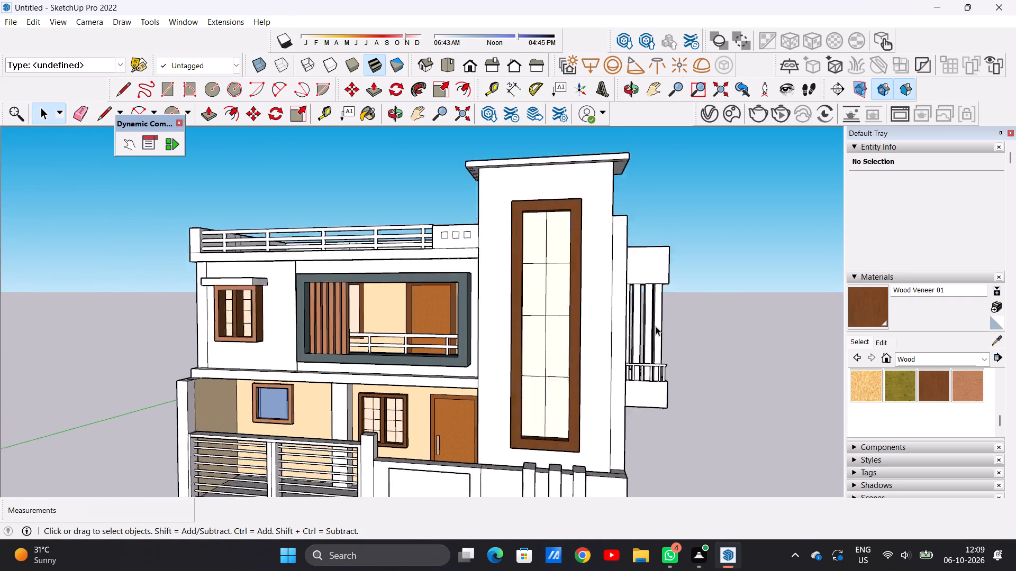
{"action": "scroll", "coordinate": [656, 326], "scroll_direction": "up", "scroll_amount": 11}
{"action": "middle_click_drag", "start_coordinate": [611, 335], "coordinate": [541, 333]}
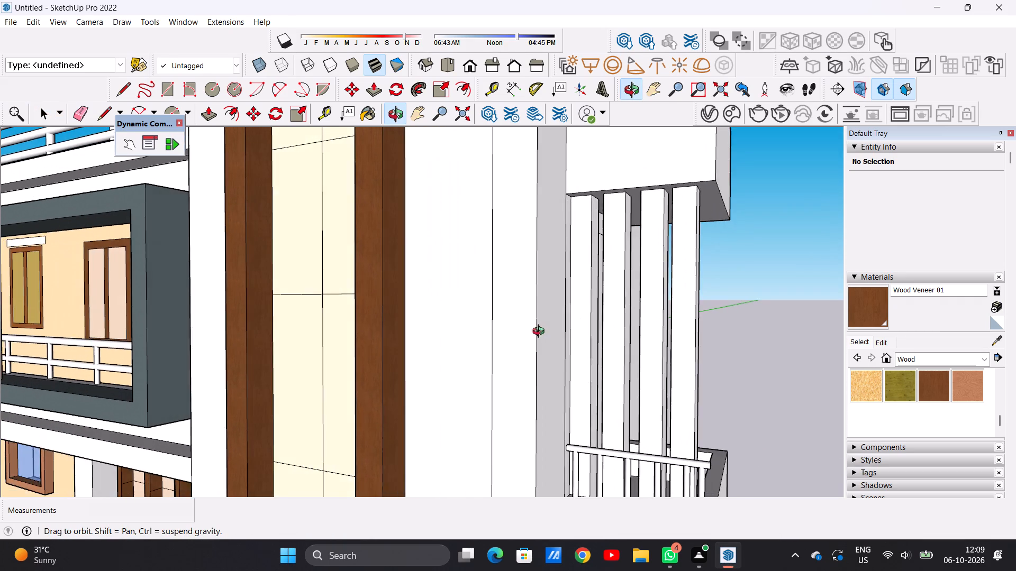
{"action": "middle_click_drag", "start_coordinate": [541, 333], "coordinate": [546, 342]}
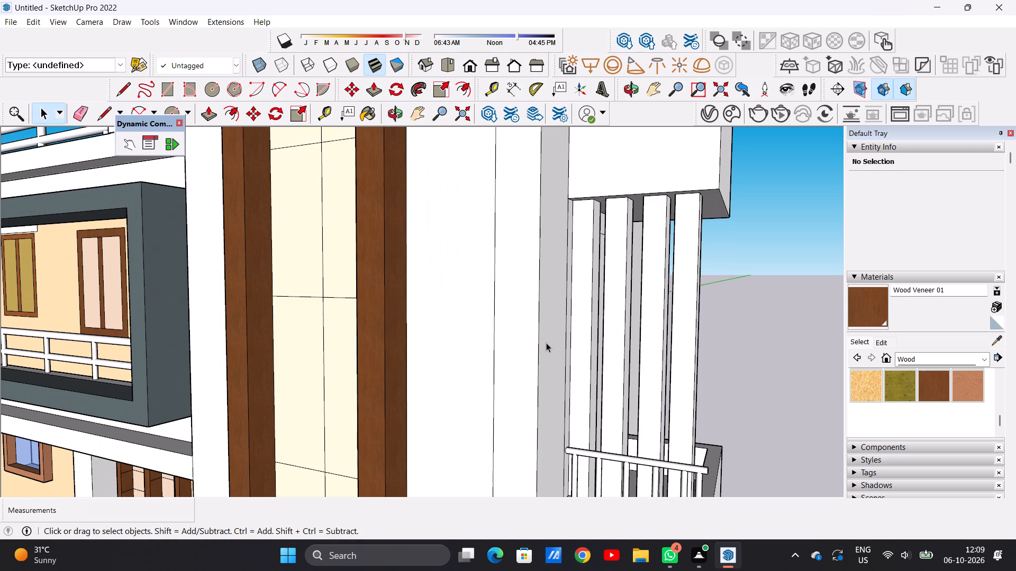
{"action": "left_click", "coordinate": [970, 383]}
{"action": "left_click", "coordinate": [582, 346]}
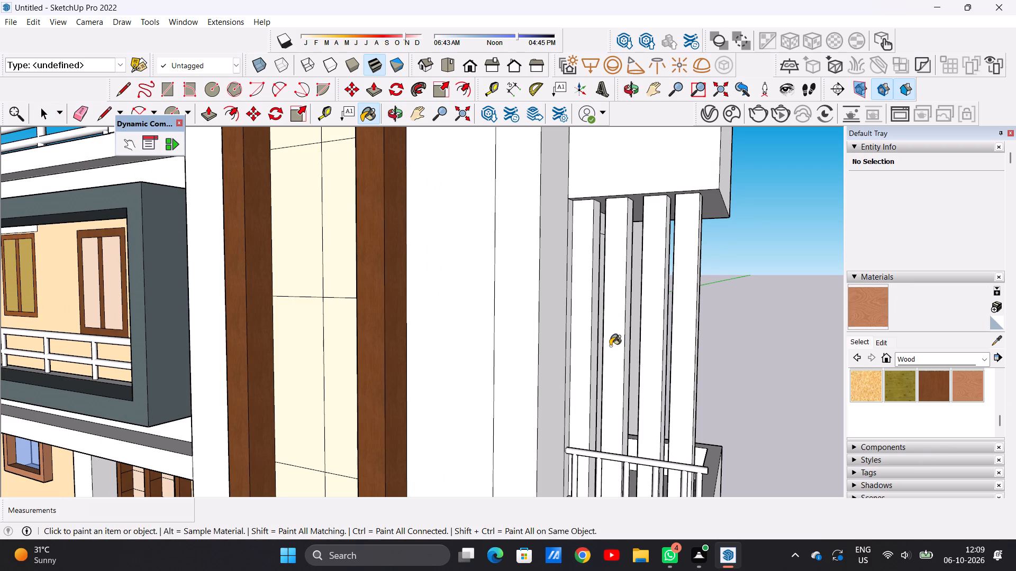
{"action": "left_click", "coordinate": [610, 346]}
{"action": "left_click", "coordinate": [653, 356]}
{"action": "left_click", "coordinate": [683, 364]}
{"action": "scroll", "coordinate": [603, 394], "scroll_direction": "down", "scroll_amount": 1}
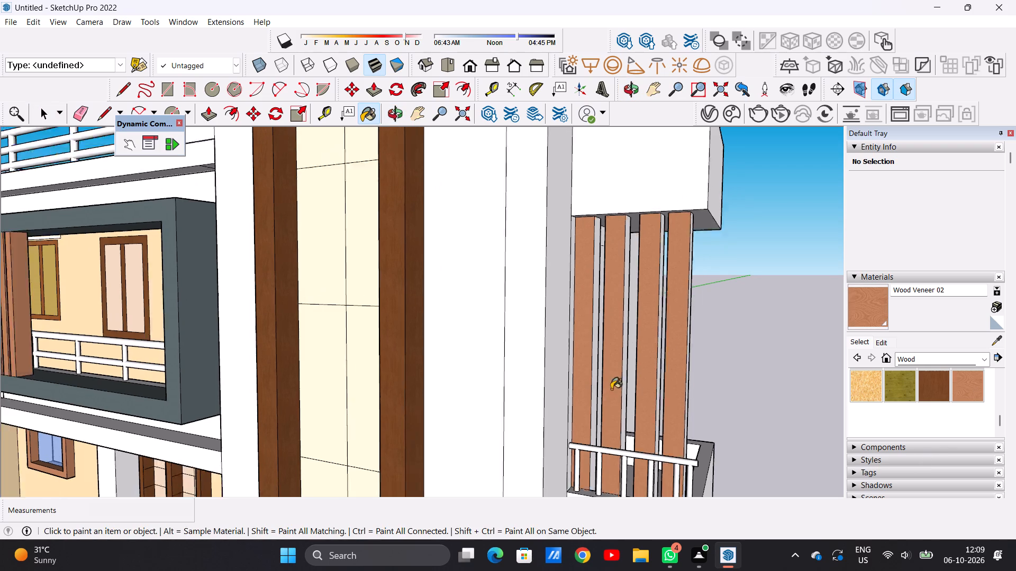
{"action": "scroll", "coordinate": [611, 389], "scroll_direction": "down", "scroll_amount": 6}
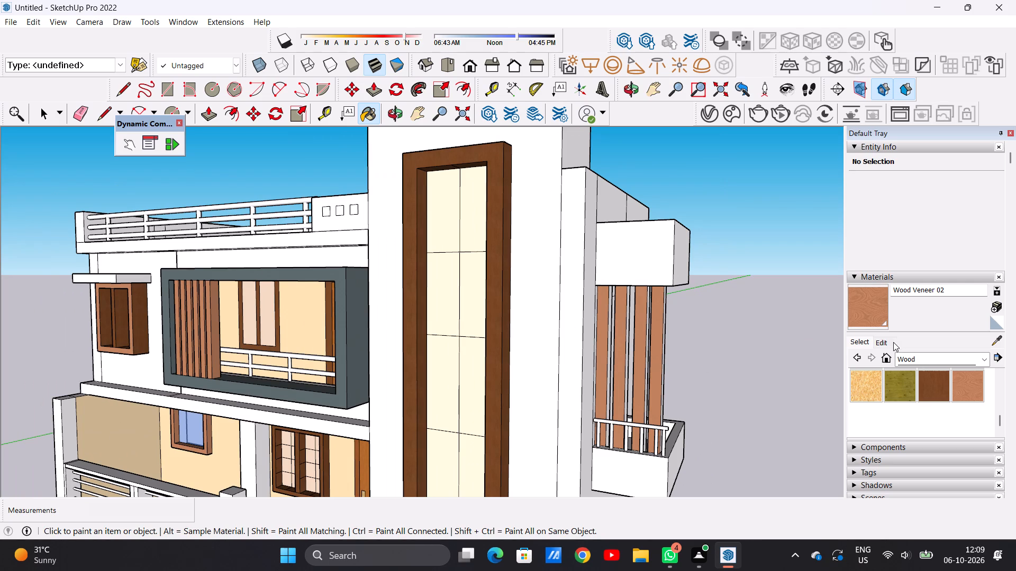
Paint the front faces of the four side-balcony louvers with Wood Bamboo.
{"action": "scroll", "coordinate": [897, 380], "scroll_direction": "up", "scroll_amount": 1}
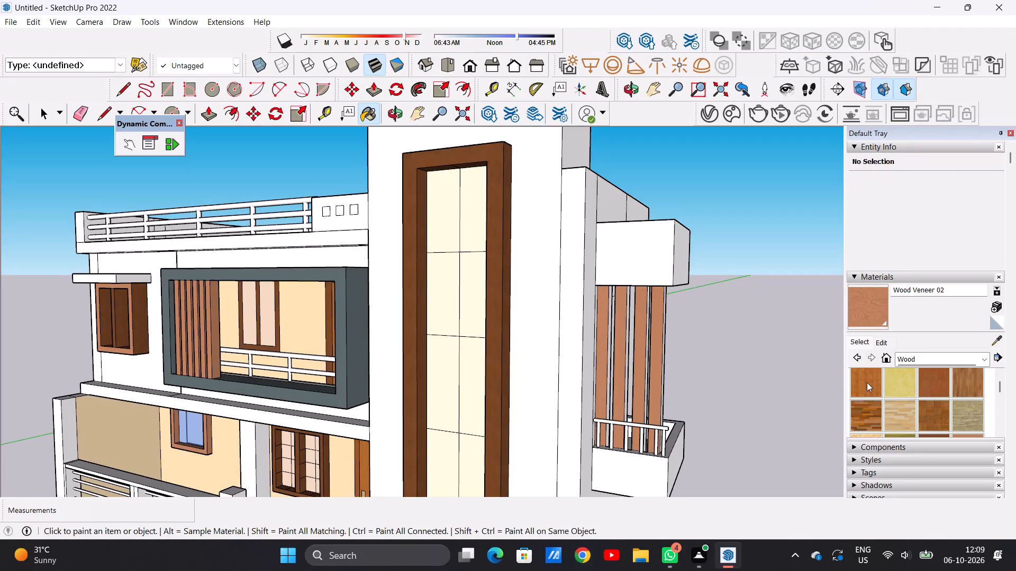
{"action": "left_click", "coordinate": [867, 382]}
{"action": "scroll", "coordinate": [624, 335], "scroll_direction": "up", "scroll_amount": 13}
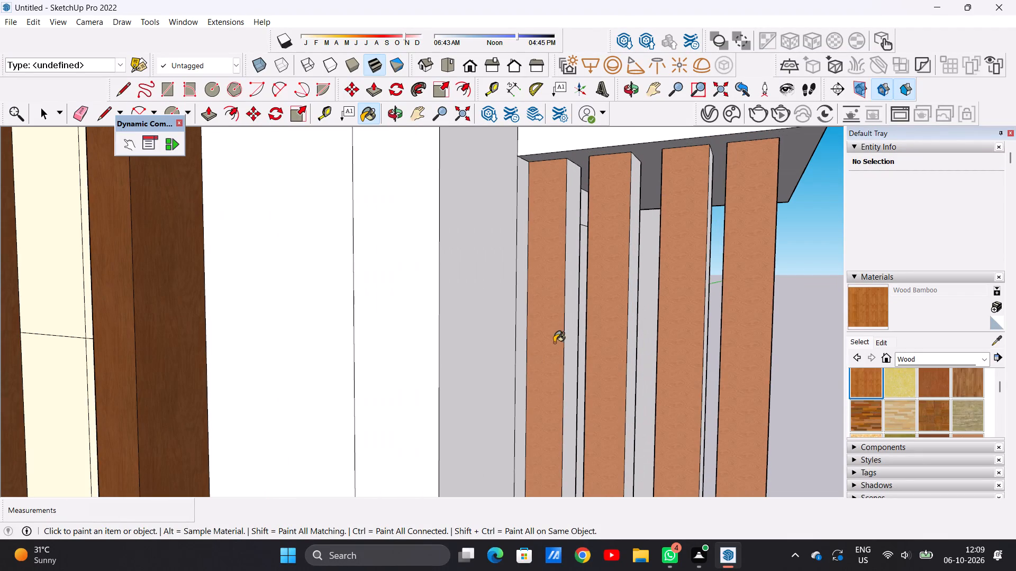
{"action": "left_click", "coordinate": [554, 343]}
{"action": "left_click", "coordinate": [616, 347]}
{"action": "left_click", "coordinate": [687, 355]}
{"action": "left_click", "coordinate": [742, 361]}
{"action": "scroll", "coordinate": [687, 344], "scroll_direction": "down", "scroll_amount": 2}
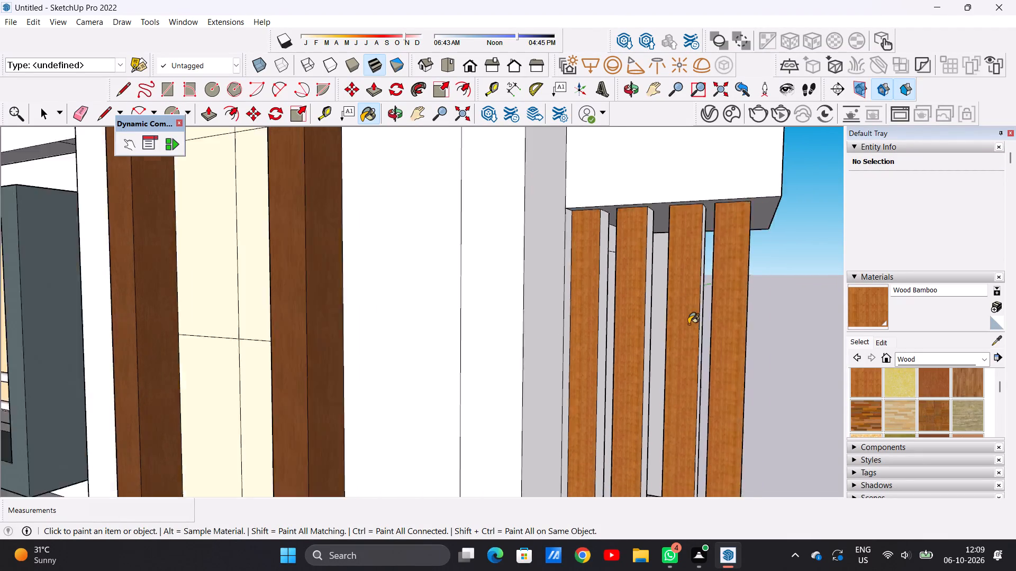
{"action": "scroll", "coordinate": [688, 324], "scroll_direction": "down", "scroll_amount": 9}
Paint the outward-facing side faces of the four side-balcony louvers, away from the tower, with Wood Bamboo.
{"action": "middle_click_drag", "start_coordinate": [741, 355], "coordinate": [629, 369]}
{"action": "scroll", "coordinate": [522, 344], "scroll_direction": "up", "scroll_amount": 13}
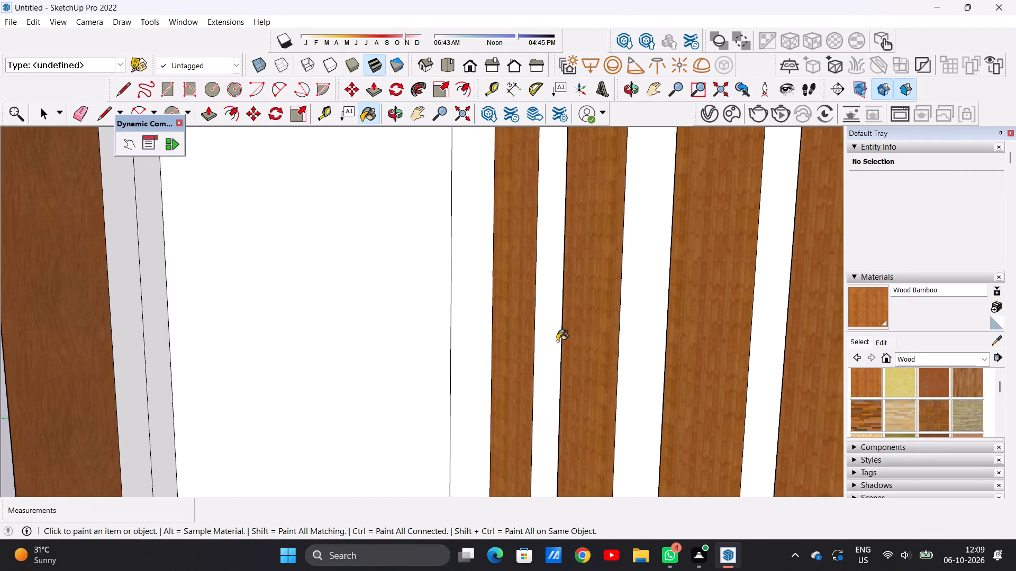
{"action": "left_click", "coordinate": [552, 340]}
{"action": "left_click", "coordinate": [630, 346]}
{"action": "left_click", "coordinate": [761, 371]}
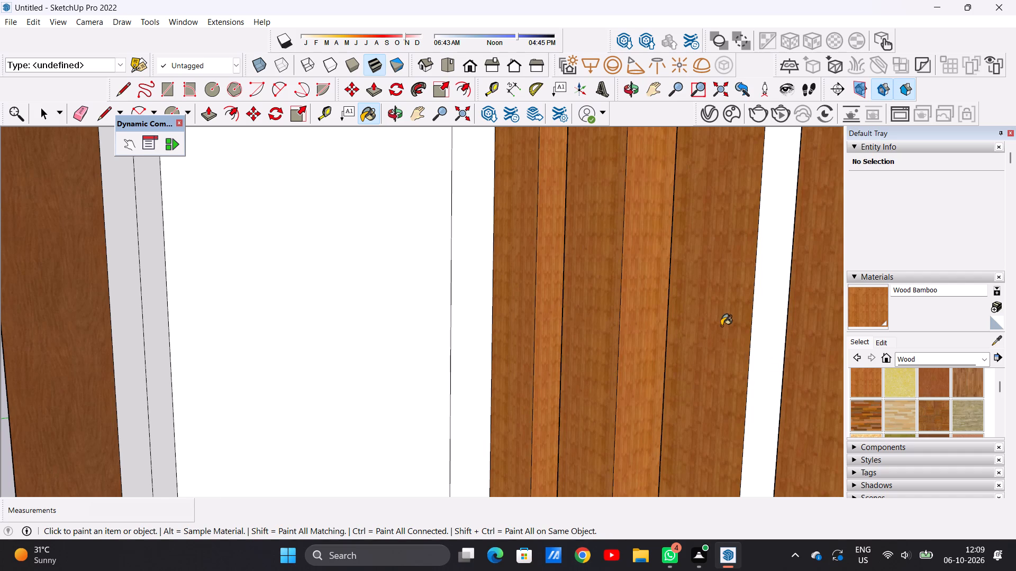
{"action": "scroll", "coordinate": [721, 326], "scroll_direction": "down", "scroll_amount": 13}
{"action": "scroll", "coordinate": [788, 335], "scroll_direction": "up", "scroll_amount": 5}
{"action": "left_click", "coordinate": [781, 336]}
{"action": "scroll", "coordinate": [719, 334], "scroll_direction": "down", "scroll_amount": 17}
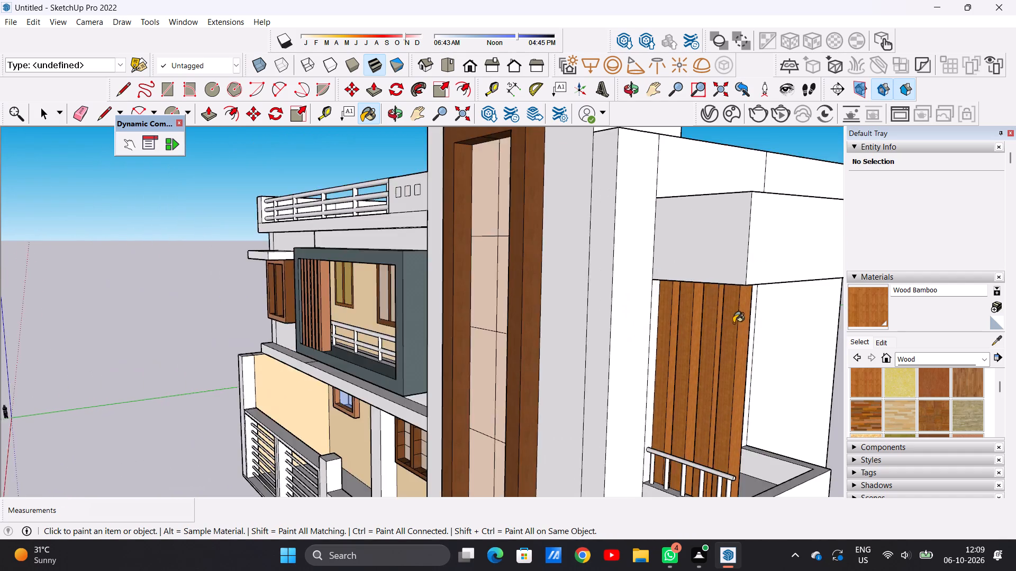
Paint the tower-facing side faces of the side-balcony louvers with Wood Bamboo.
{"action": "scroll", "coordinate": [733, 323], "scroll_direction": "down", "scroll_amount": 2}
{"action": "middle_click_drag", "start_coordinate": [681, 342], "coordinate": [856, 357]}
{"action": "scroll", "coordinate": [703, 316], "scroll_direction": "up", "scroll_amount": 14}
{"action": "middle_click_drag", "start_coordinate": [649, 337], "coordinate": [706, 342]}
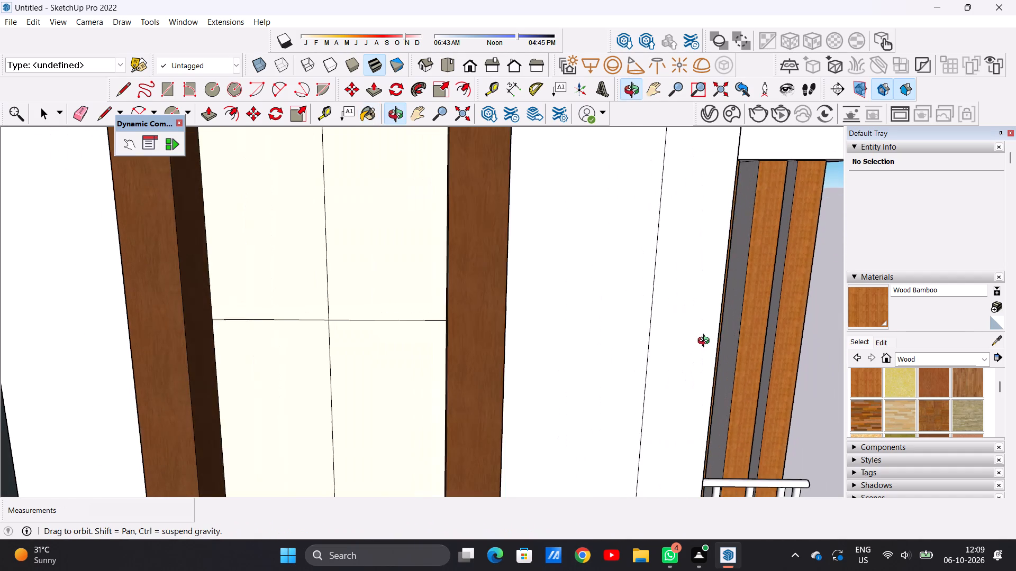
{"action": "middle_click_drag", "start_coordinate": [706, 342], "coordinate": [676, 341]}
{"action": "scroll", "coordinate": [809, 333], "scroll_direction": "up", "scroll_amount": 7}
{"action": "scroll", "coordinate": [773, 323], "scroll_direction": "down", "scroll_amount": 5}
{"action": "scroll", "coordinate": [732, 323], "scroll_direction": "down", "scroll_amount": 20}
{"action": "scroll", "coordinate": [732, 323], "scroll_direction": "down", "scroll_amount": 9}
{"action": "scroll", "coordinate": [684, 311], "scroll_direction": "up", "scroll_amount": 5}
{"action": "left_click", "coordinate": [722, 307]}
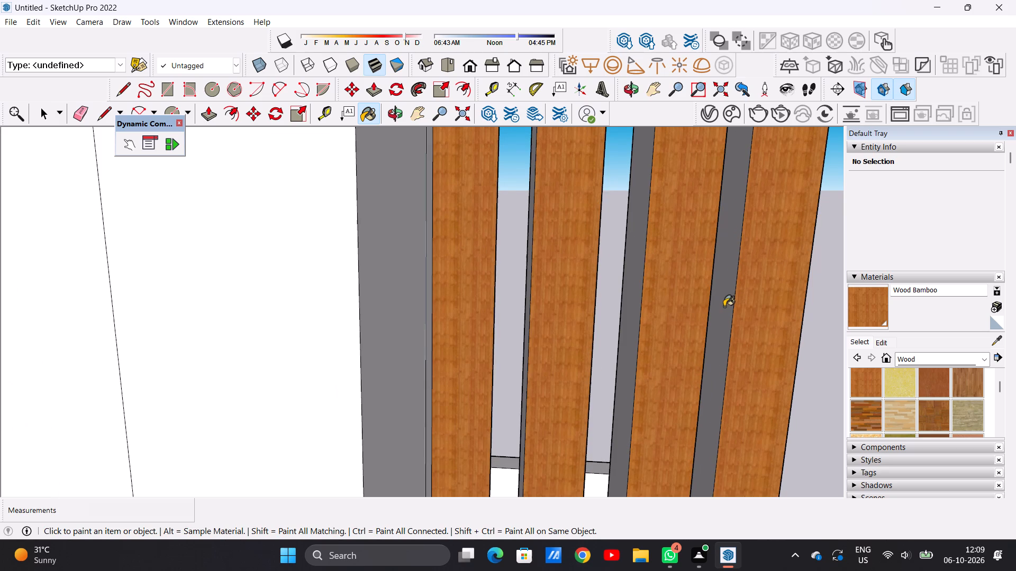
{"action": "left_click", "coordinate": [628, 306]}
{"action": "left_click", "coordinate": [514, 309]}
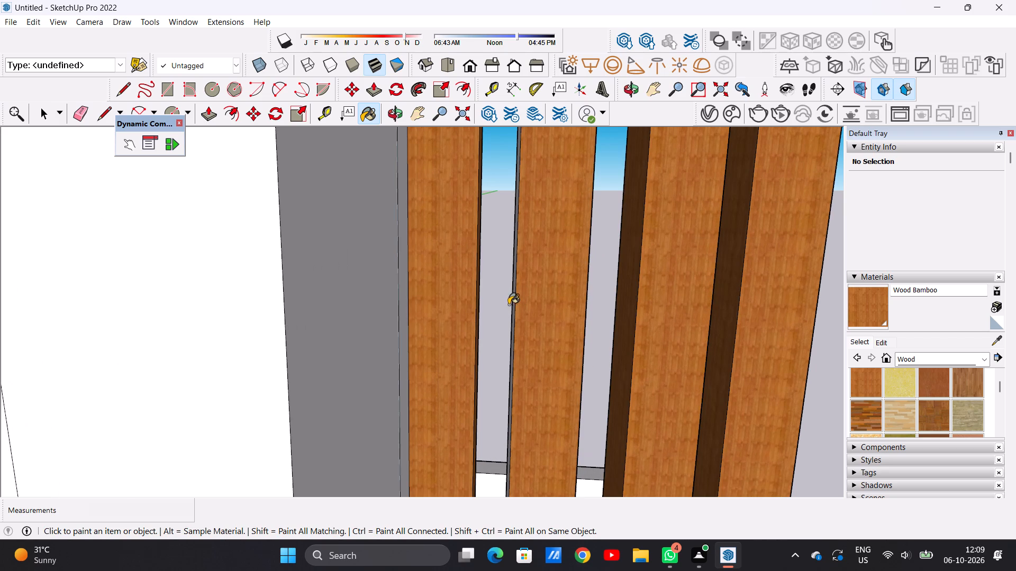
Paint the rear faces of the four side-balcony louvers with Wood Bamboo.
{"action": "scroll", "coordinate": [553, 323], "scroll_direction": "down", "scroll_amount": 9}
{"action": "middle_click_drag", "start_coordinate": [666, 325], "coordinate": [476, 324]}
{"action": "scroll", "coordinate": [475, 324], "scroll_direction": "up", "scroll_amount": 1}
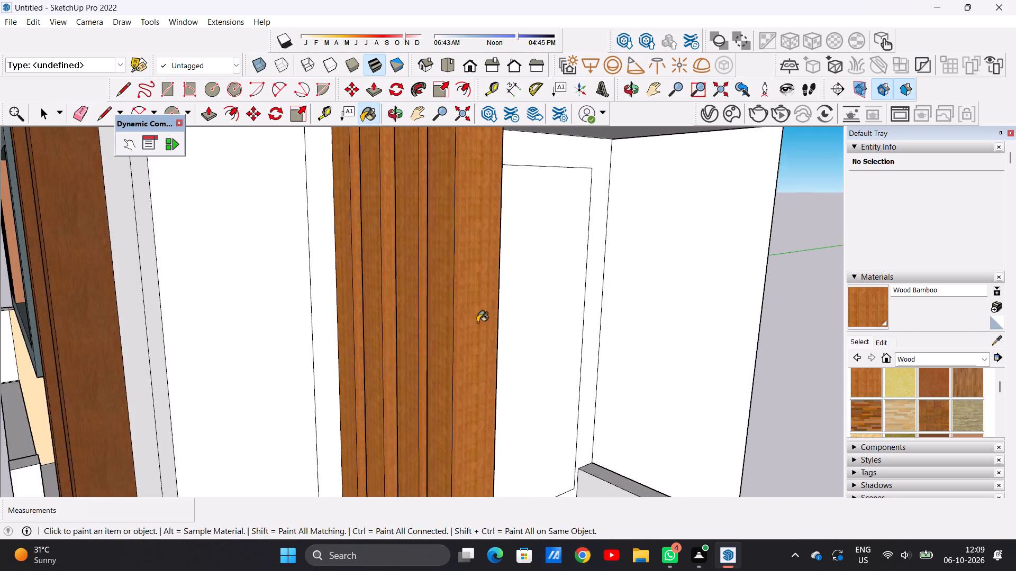
{"action": "scroll", "coordinate": [477, 323], "scroll_direction": "down", "scroll_amount": 12}
{"action": "middle_click_drag", "start_coordinate": [619, 328], "coordinate": [420, 324]}
{"action": "scroll", "coordinate": [561, 329], "scroll_direction": "down", "scroll_amount": 9}
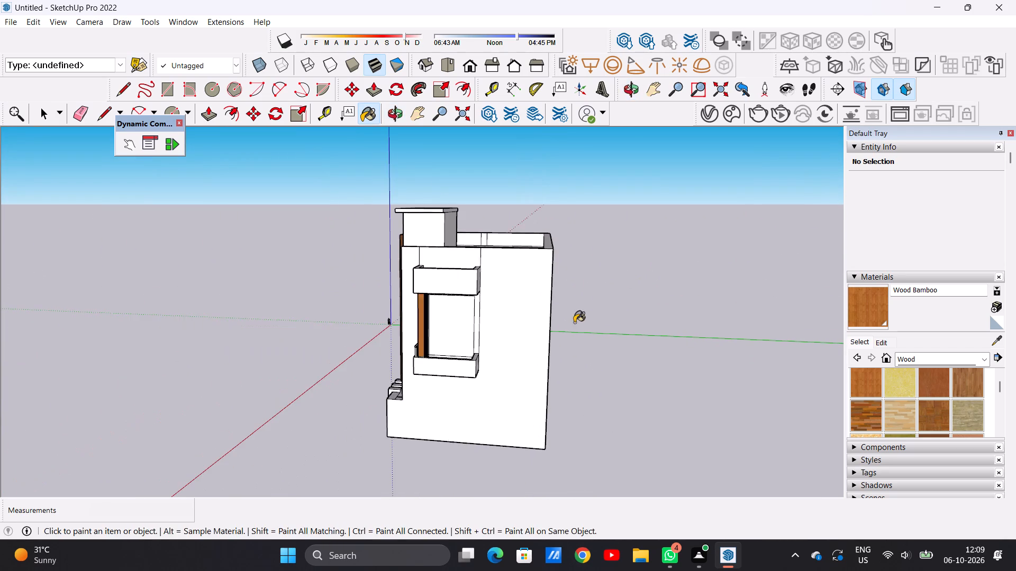
{"action": "middle_click_drag", "start_coordinate": [569, 323], "coordinate": [413, 340]}
{"action": "scroll", "coordinate": [413, 340], "scroll_direction": "up", "scroll_amount": 1}
{"action": "scroll", "coordinate": [351, 342], "scroll_direction": "up", "scroll_amount": 6}
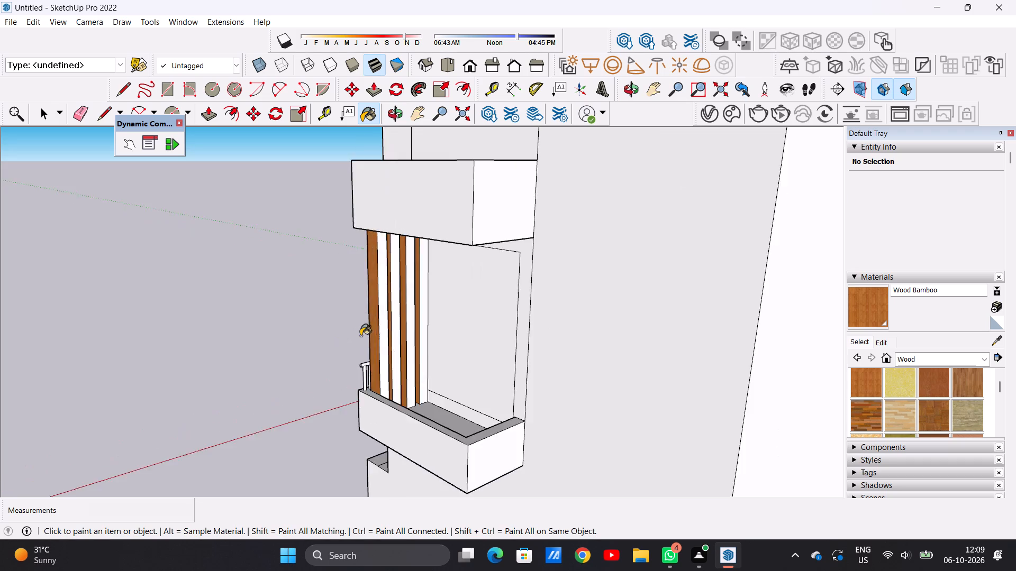
{"action": "scroll", "coordinate": [360, 336], "scroll_direction": "up", "scroll_amount": 7}
{"action": "scroll", "coordinate": [431, 321], "scroll_direction": "up", "scroll_amount": 5}
{"action": "left_click", "coordinate": [440, 311]}
{"action": "left_click", "coordinate": [395, 325]}
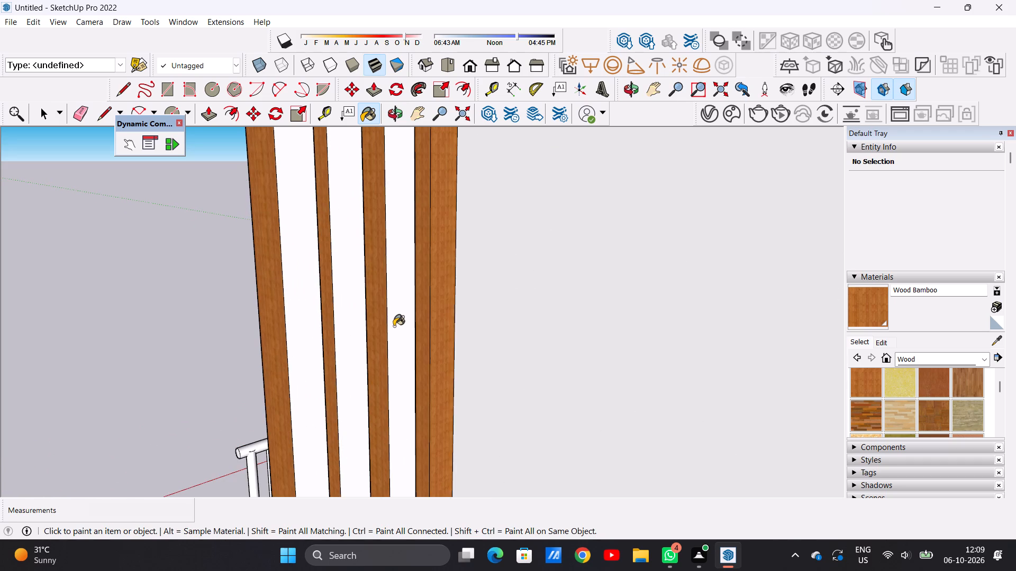
{"action": "left_click", "coordinate": [348, 342]}
{"action": "left_click", "coordinate": [296, 362]}
{"action": "scroll", "coordinate": [404, 386], "scroll_direction": "down", "scroll_amount": 18}
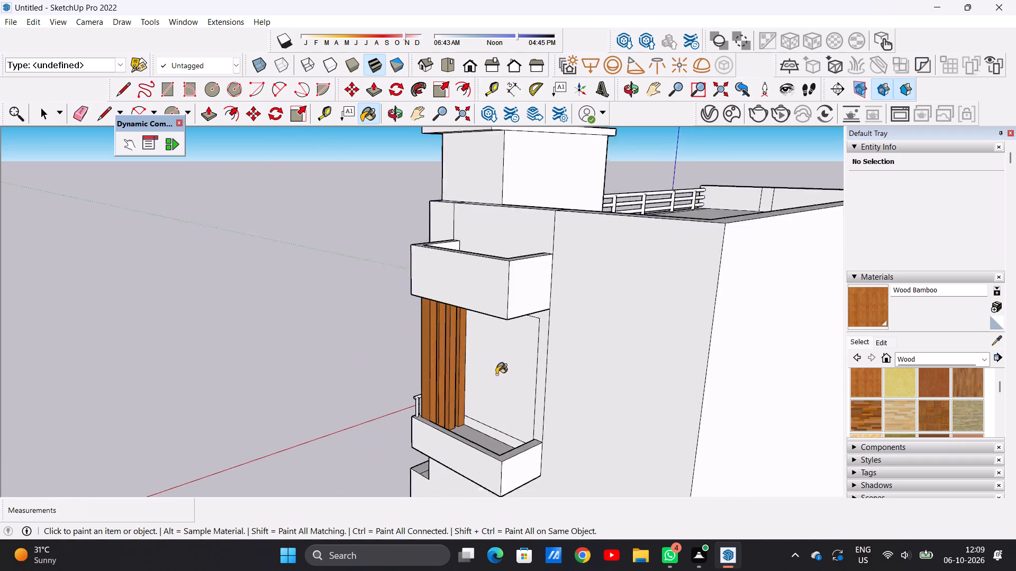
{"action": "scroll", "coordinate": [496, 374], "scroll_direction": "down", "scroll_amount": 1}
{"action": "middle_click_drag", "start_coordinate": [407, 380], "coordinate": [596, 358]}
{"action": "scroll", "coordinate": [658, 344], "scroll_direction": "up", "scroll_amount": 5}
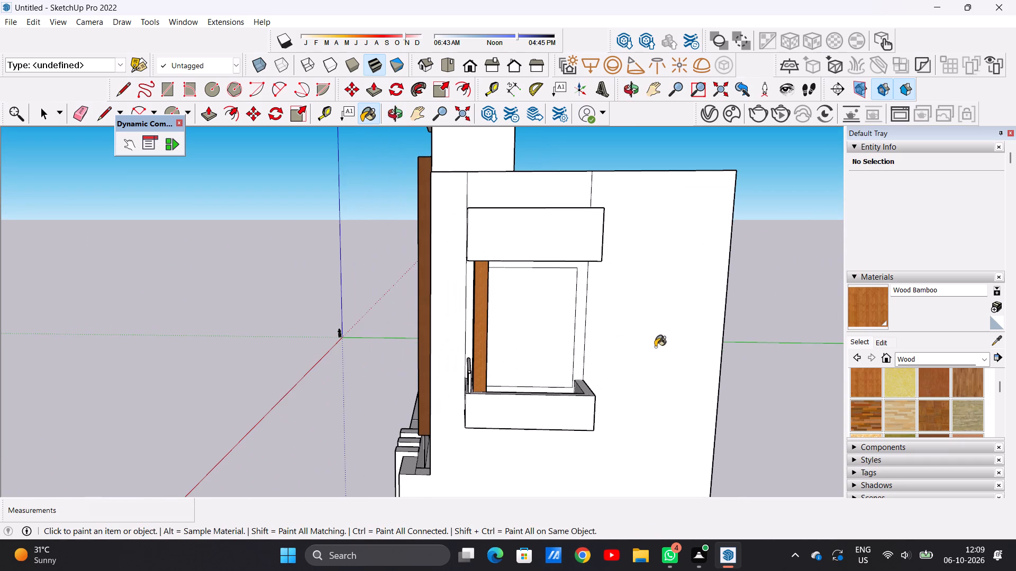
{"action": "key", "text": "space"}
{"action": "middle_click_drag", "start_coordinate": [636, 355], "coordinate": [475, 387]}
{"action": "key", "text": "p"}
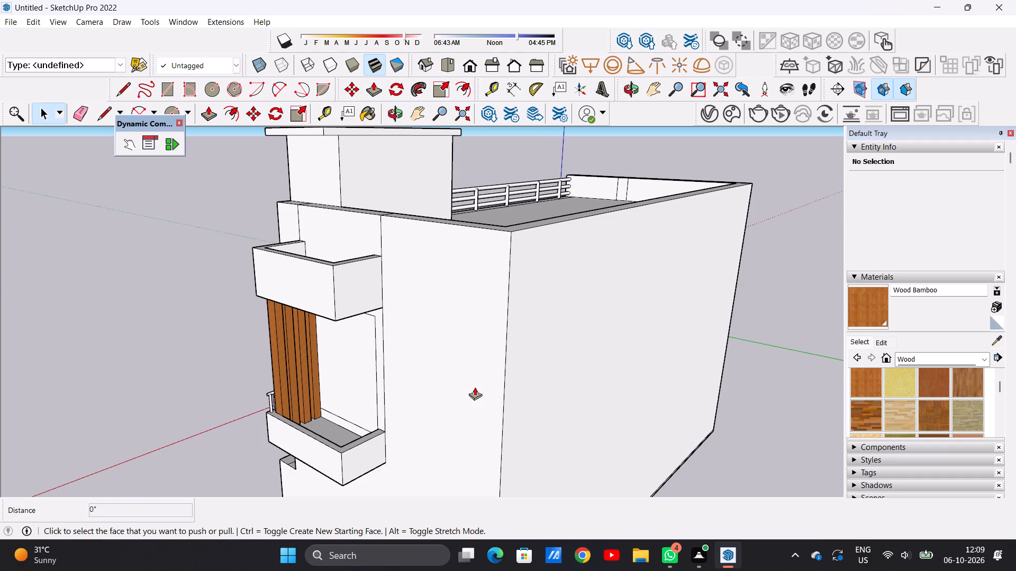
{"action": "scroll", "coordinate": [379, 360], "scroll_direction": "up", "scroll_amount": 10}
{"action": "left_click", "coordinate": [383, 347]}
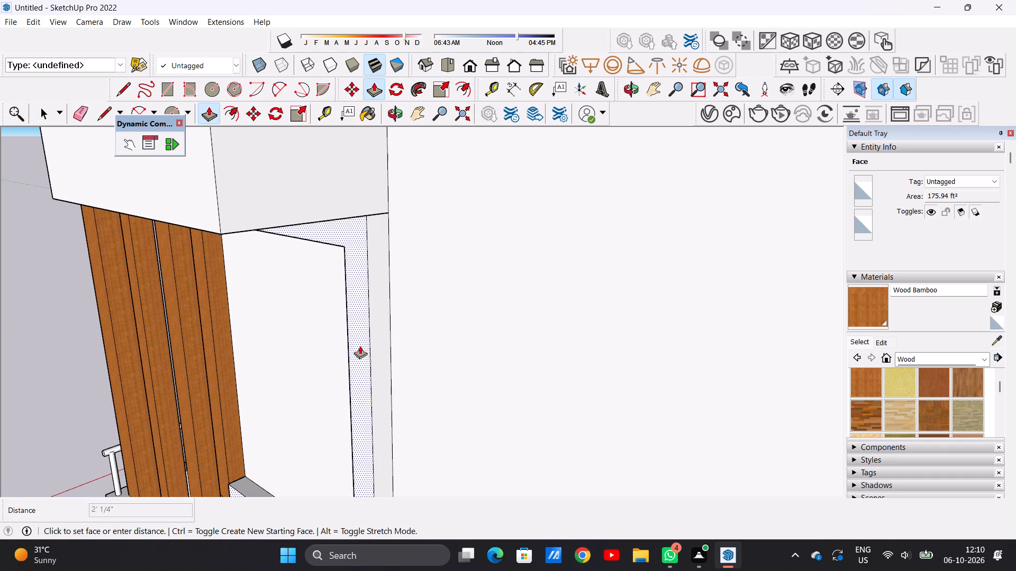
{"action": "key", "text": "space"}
Draw a vertical line from the upper outer corner of the side balcony's wall panel up to the upper balcony's underside.
{"action": "scroll", "coordinate": [428, 338], "scroll_direction": "down", "scroll_amount": 5}
{"action": "middle_click_drag", "start_coordinate": [361, 337], "coordinate": [413, 323]}
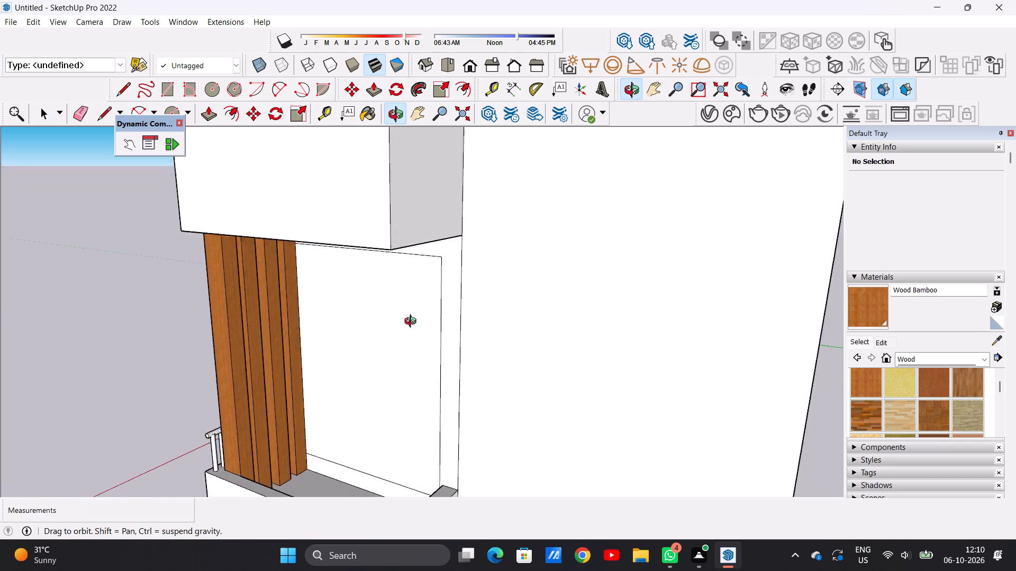
{"action": "middle_click_drag", "start_coordinate": [413, 323], "coordinate": [519, 247]}
{"action": "scroll", "coordinate": [579, 190], "scroll_direction": "up", "scroll_amount": 10}
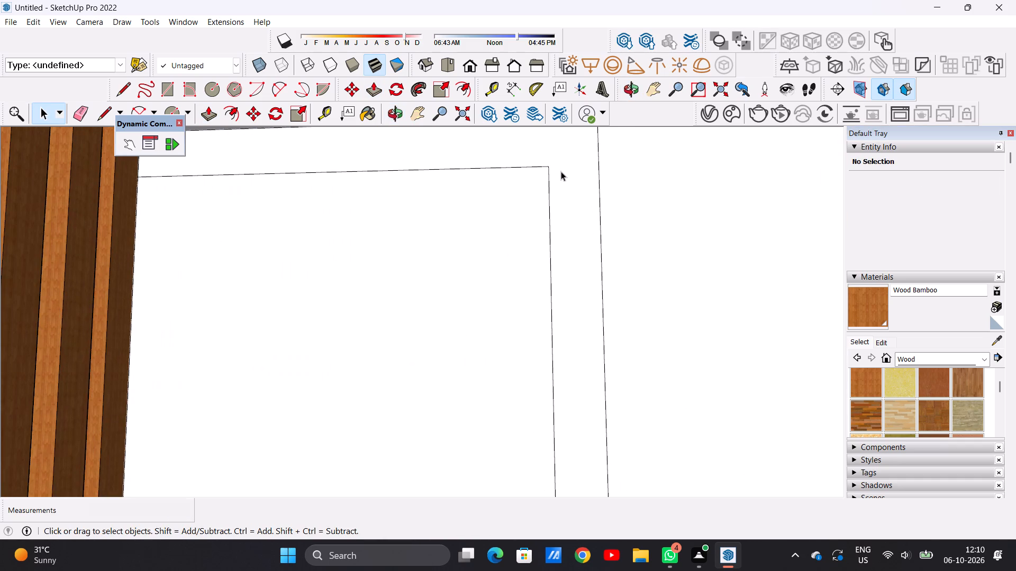
{"action": "key", "text": "l"}
{"action": "scroll", "coordinate": [539, 181], "scroll_direction": "down", "scroll_amount": 10}
{"action": "scroll", "coordinate": [543, 177], "scroll_direction": "up", "scroll_amount": 6}
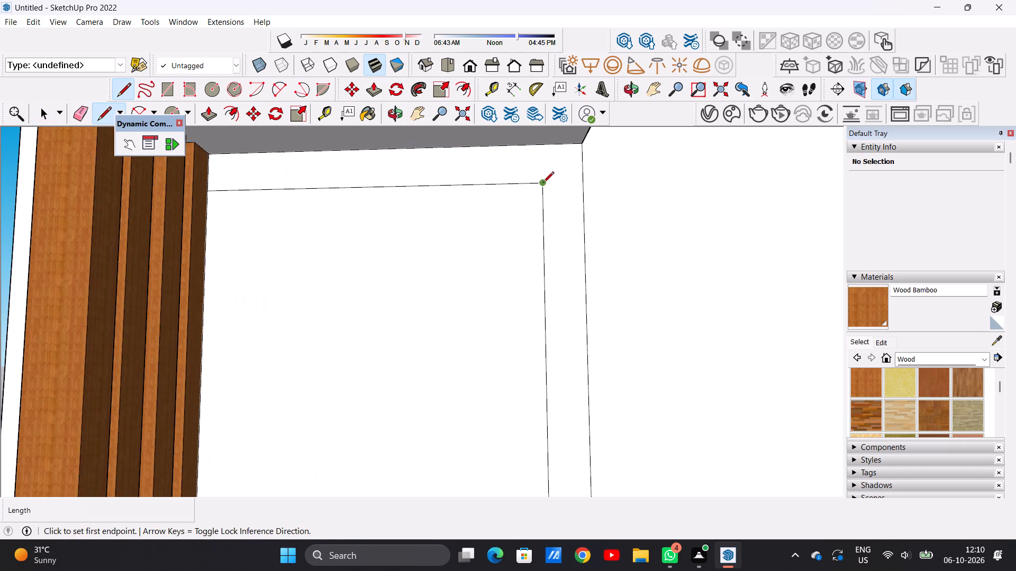
{"action": "left_click", "coordinate": [543, 183]}
{"action": "left_click", "coordinate": [542, 145]}
Draw a short line, about 5 3/16" long, from the lower parapet's inner corner to the wall panel's vertical edge, closing off the strip.
{"action": "scroll", "coordinate": [517, 226], "scroll_direction": "down", "scroll_amount": 11}
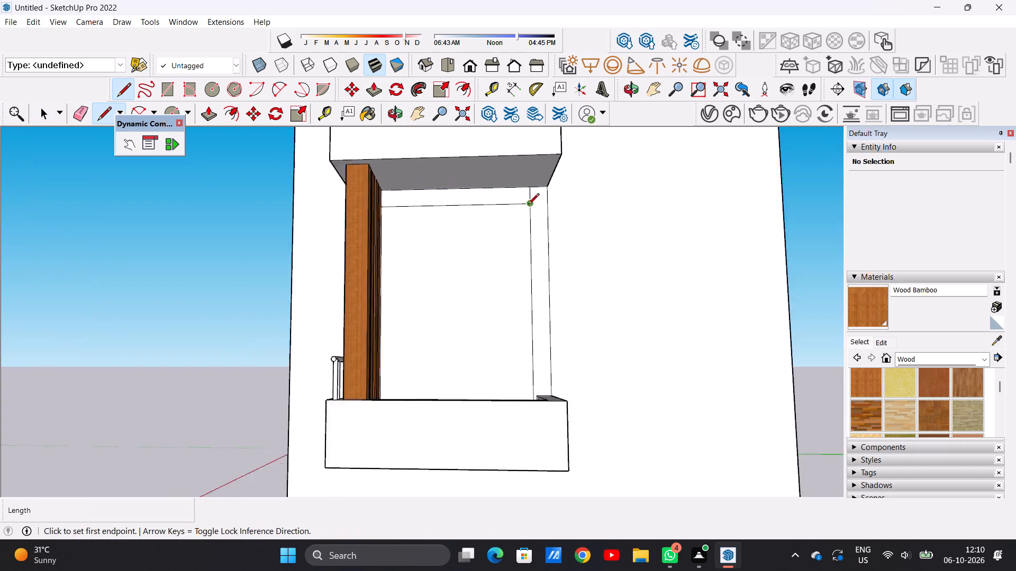
{"action": "scroll", "coordinate": [528, 205], "scroll_direction": "down", "scroll_amount": 2}
{"action": "middle_click_drag", "start_coordinate": [542, 337], "coordinate": [529, 398]}
{"action": "scroll", "coordinate": [522, 385], "scroll_direction": "up", "scroll_amount": 15}
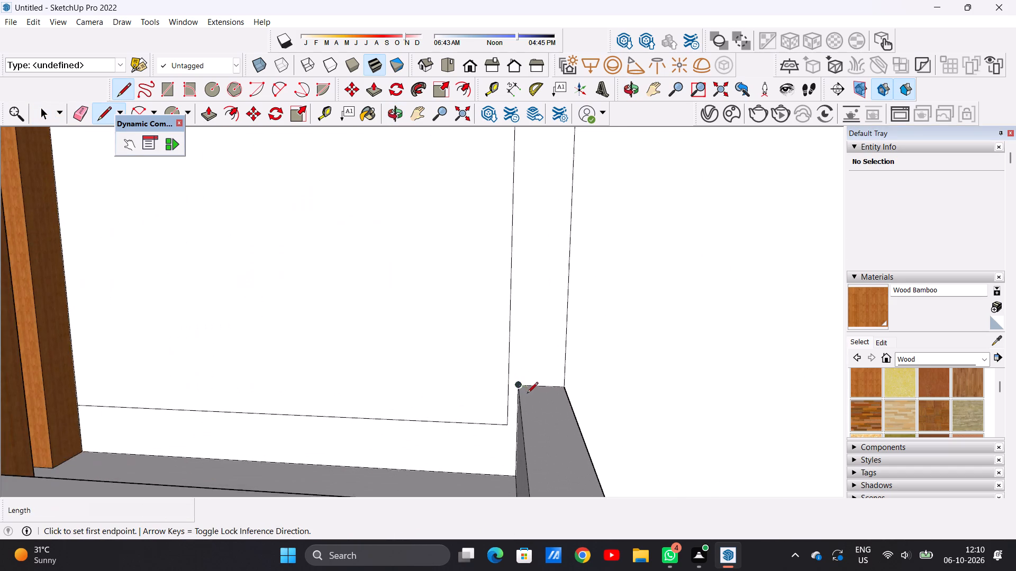
{"action": "scroll", "coordinate": [520, 374], "scroll_direction": "up", "scroll_amount": 12}
{"action": "left_click", "coordinate": [515, 411]}
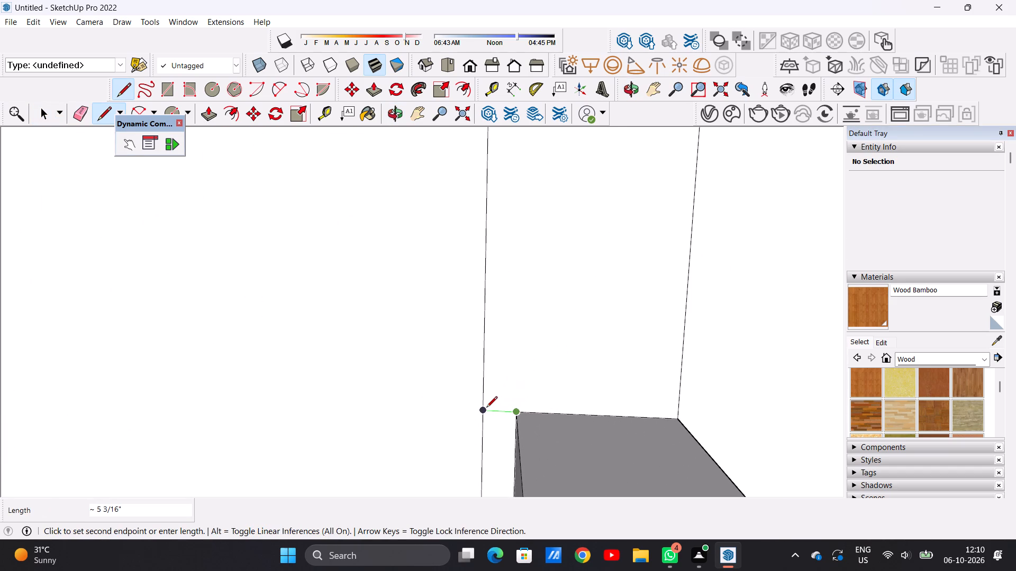
{"action": "left_click", "coordinate": [486, 408]}
{"action": "key", "text": "space"}
Push/Pull the narrow vertical wall strip about 12' 9 1/8" out to the parapet's outer corner, forming the side balcony's end wall.
{"action": "key", "text": "p"}
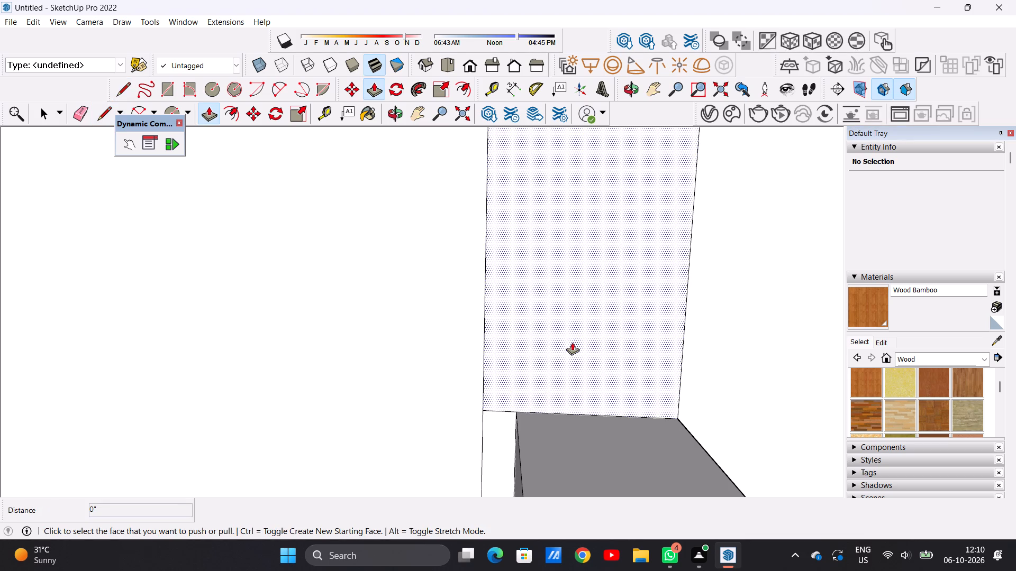
{"action": "scroll", "coordinate": [578, 337], "scroll_direction": "down", "scroll_amount": 20}
{"action": "scroll", "coordinate": [578, 337], "scroll_direction": "down", "scroll_amount": 2}
{"action": "middle_click_drag", "start_coordinate": [605, 327], "coordinate": [451, 391]}
{"action": "scroll", "coordinate": [450, 392], "scroll_direction": "down", "scroll_amount": 10}
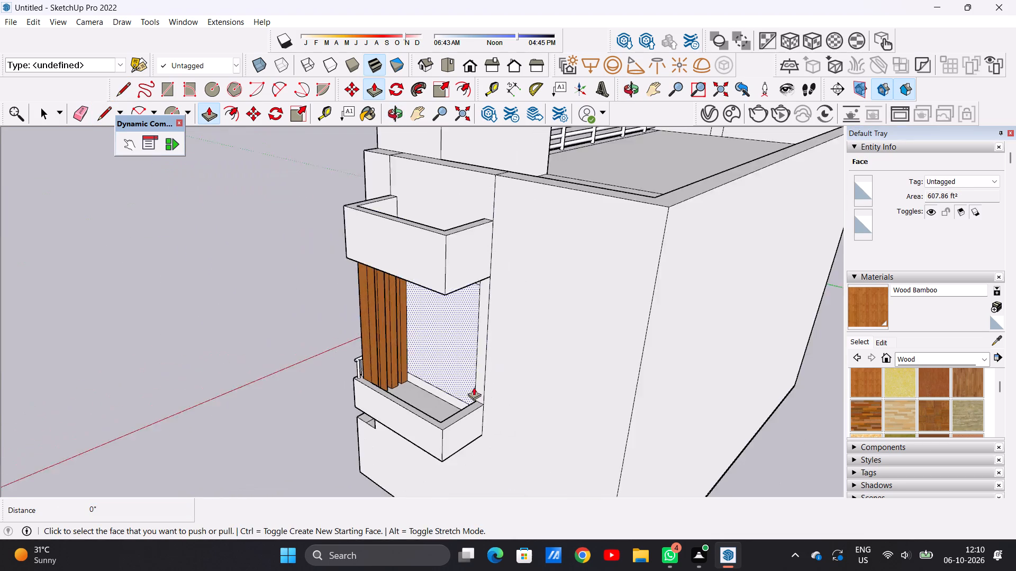
{"action": "scroll", "coordinate": [474, 387], "scroll_direction": "down", "scroll_amount": 2}
{"action": "scroll", "coordinate": [483, 332], "scroll_direction": "up", "scroll_amount": 13}
{"action": "left_click", "coordinate": [483, 320]}
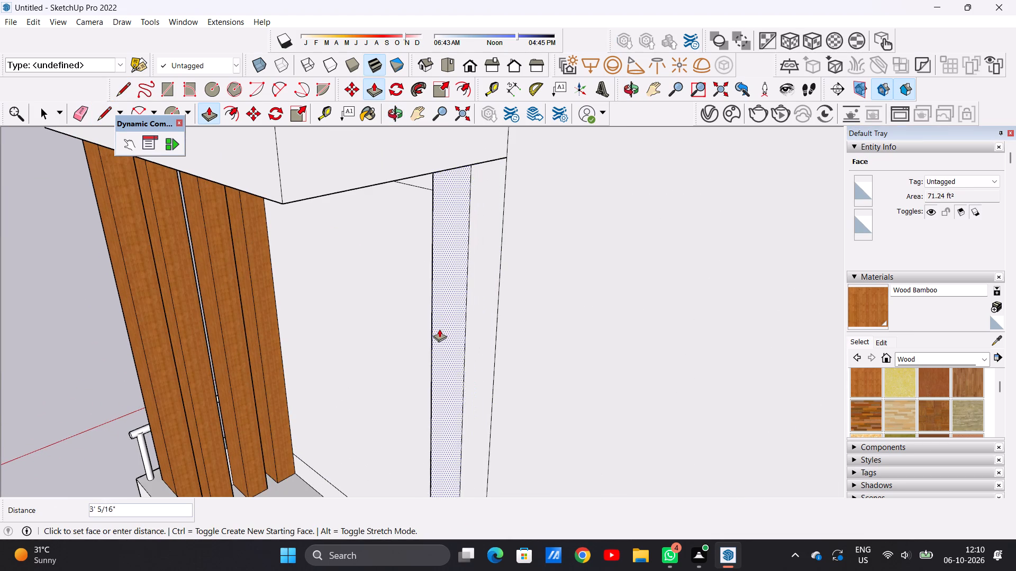
{"action": "scroll", "coordinate": [460, 322], "scroll_direction": "down", "scroll_amount": 7}
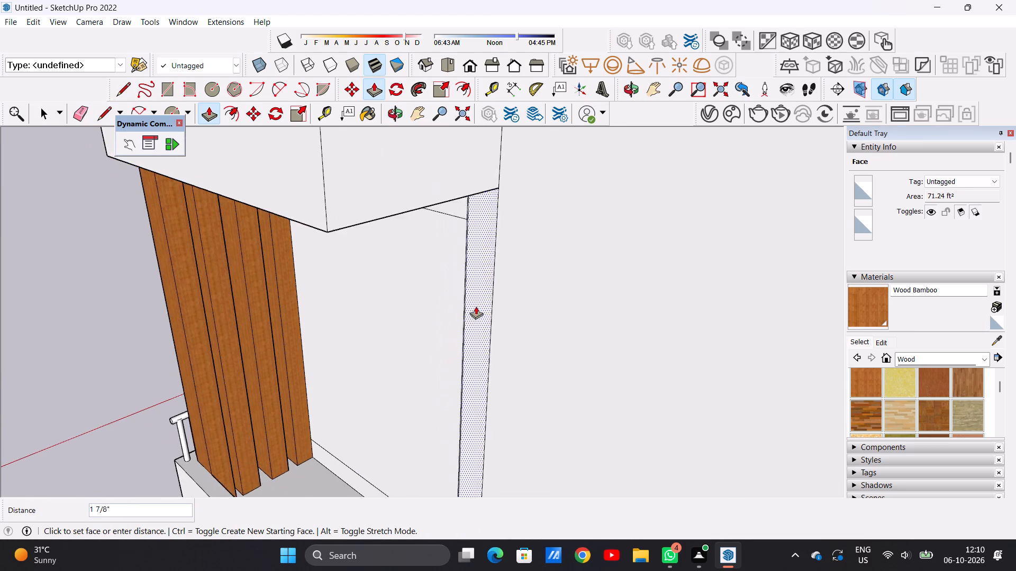
{"action": "scroll", "coordinate": [476, 306], "scroll_direction": "down", "scroll_amount": 7}
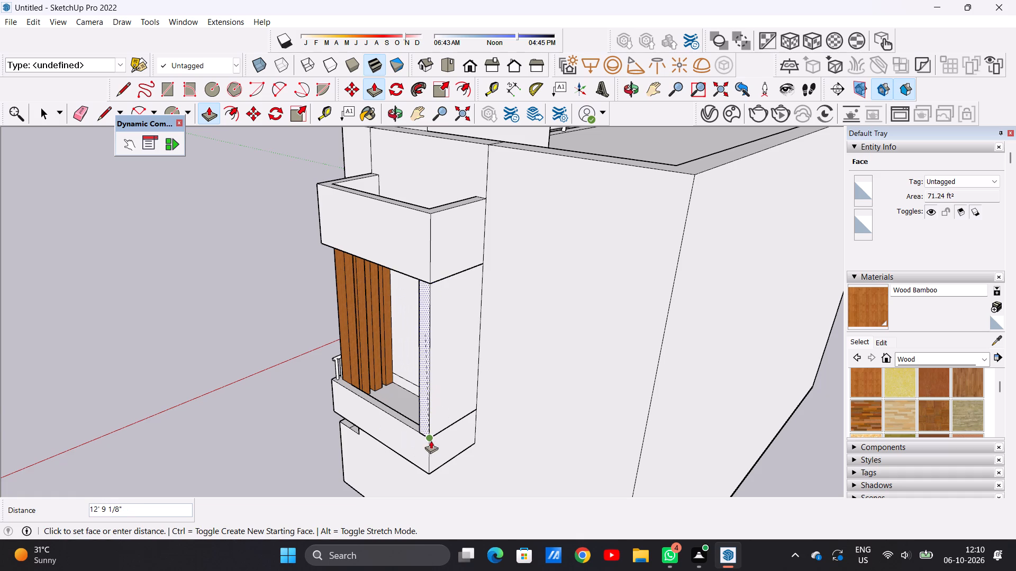
{"action": "left_click", "coordinate": [430, 440]}
{"action": "key", "text": "space"}
Paint the side balcony's back wall panel and the strip above it with Wood Veneer 02.
{"action": "scroll", "coordinate": [482, 320], "scroll_direction": "down", "scroll_amount": 8}
{"action": "middle_click_drag", "start_coordinate": [412, 337], "coordinate": [514, 330]}
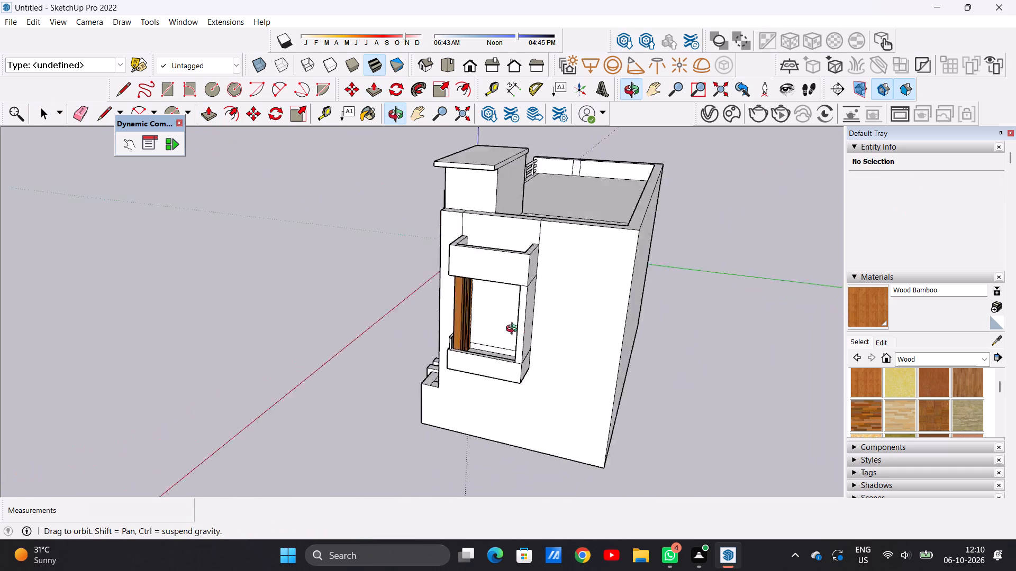
{"action": "middle_click_drag", "start_coordinate": [514, 330], "coordinate": [590, 313]}
{"action": "scroll", "coordinate": [551, 325], "scroll_direction": "down", "scroll_amount": 6}
{"action": "middle_click_drag", "start_coordinate": [525, 319], "coordinate": [530, 275]}
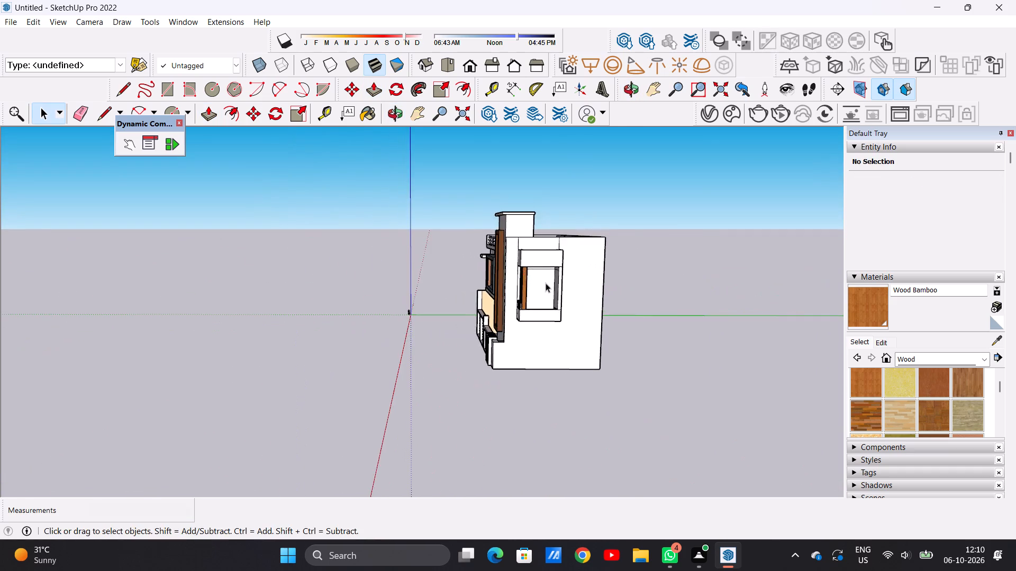
{"action": "scroll", "coordinate": [546, 283], "scroll_direction": "up", "scroll_amount": 13}
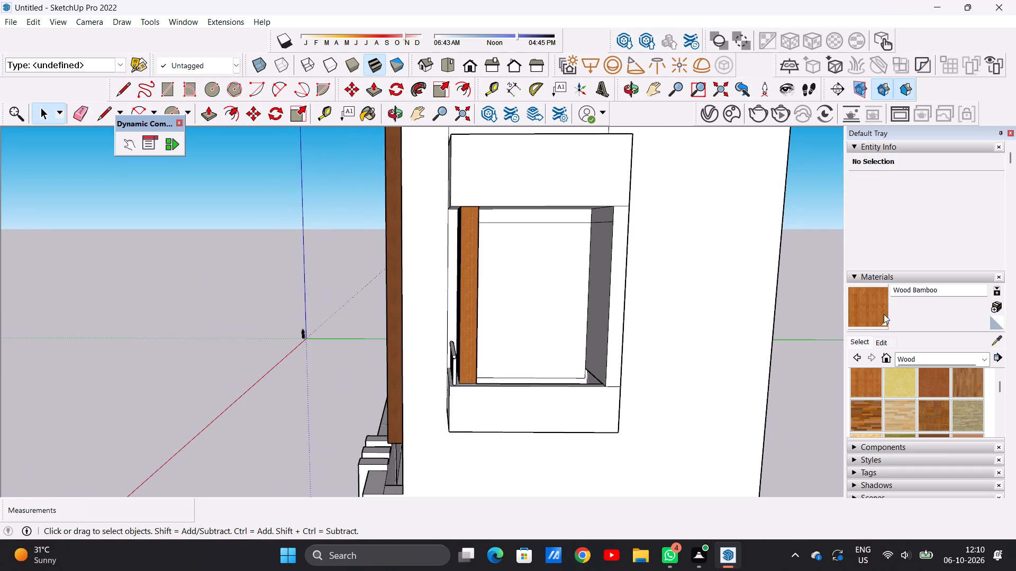
{"action": "scroll", "coordinate": [922, 375], "scroll_direction": "down", "scroll_amount": 1}
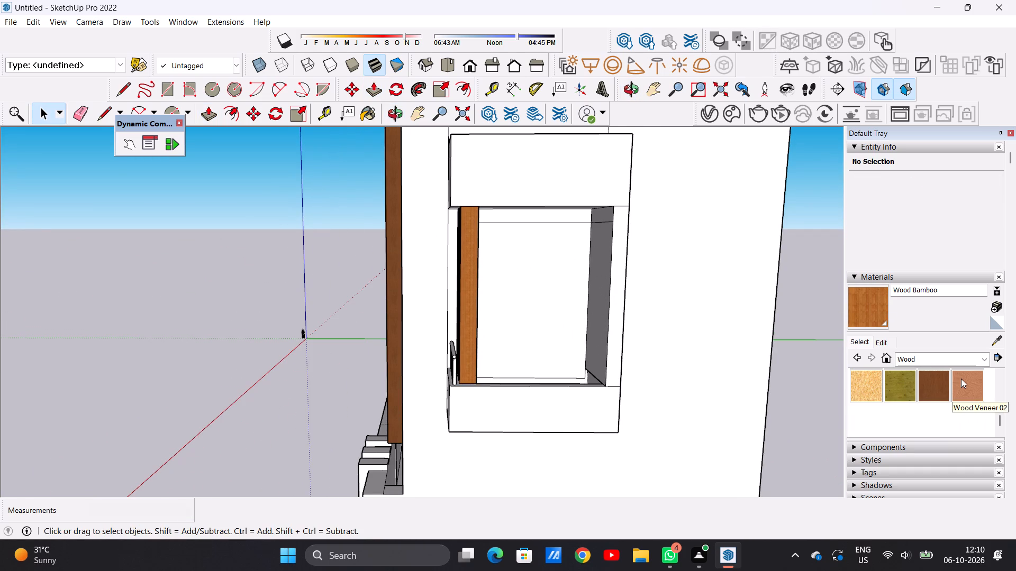
{"action": "left_click", "coordinate": [963, 380]}
{"action": "left_click", "coordinate": [562, 331]}
{"action": "scroll", "coordinate": [551, 221], "scroll_direction": "up", "scroll_amount": 10}
{"action": "left_click", "coordinate": [550, 210]}
{"action": "scroll", "coordinate": [576, 265], "scroll_direction": "down", "scroll_amount": 17}
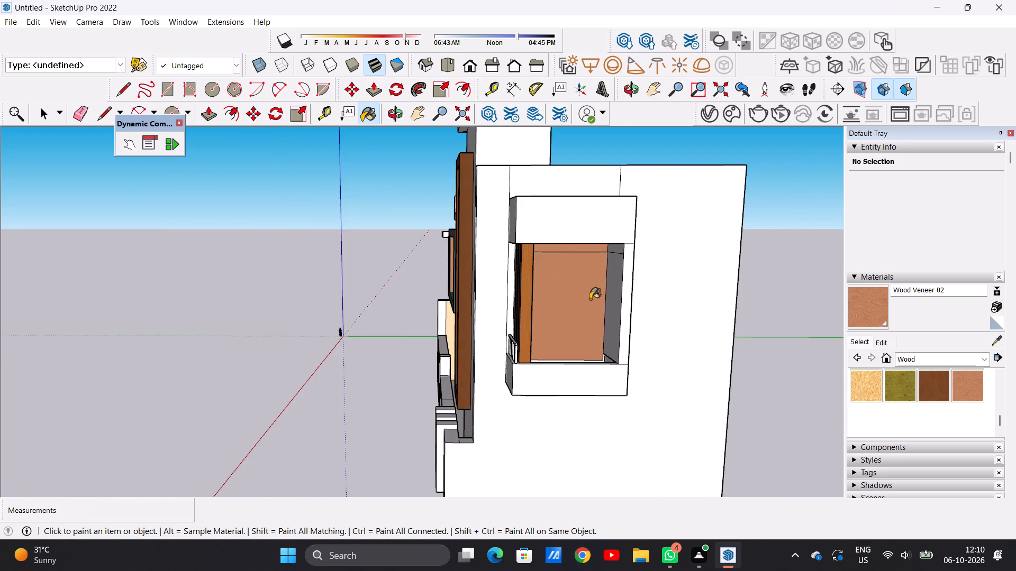
Paint the wall strip below the side balcony's back panel with Wood Veneer 02.
{"action": "scroll", "coordinate": [591, 327], "scroll_direction": "up", "scroll_amount": 5}
{"action": "scroll", "coordinate": [550, 356], "scroll_direction": "up", "scroll_amount": 7}
{"action": "scroll", "coordinate": [547, 362], "scroll_direction": "down", "scroll_amount": 11}
{"action": "scroll", "coordinate": [555, 353], "scroll_direction": "up", "scroll_amount": 2}
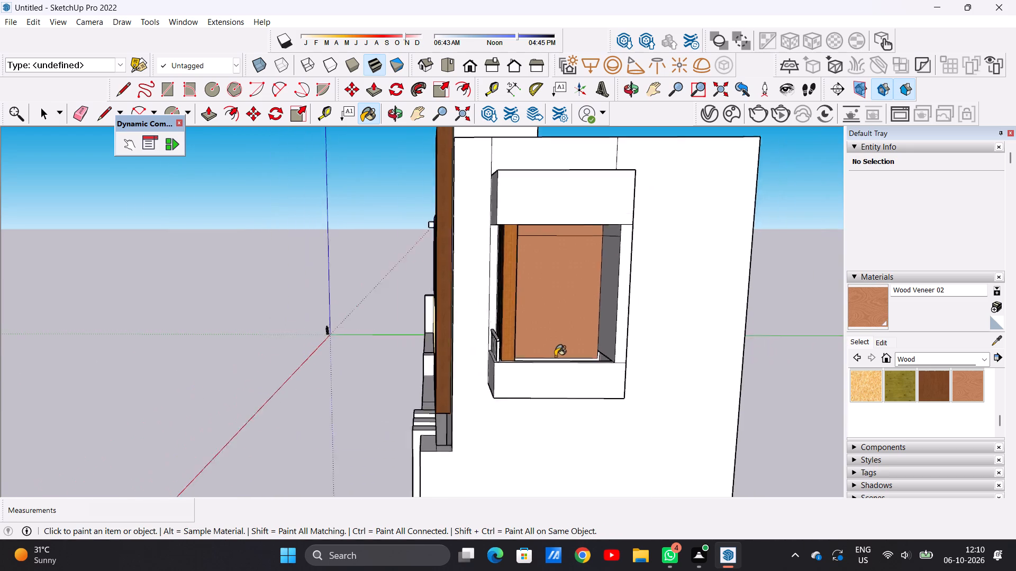
{"action": "scroll", "coordinate": [555, 356], "scroll_direction": "up", "scroll_amount": 9}
{"action": "scroll", "coordinate": [564, 372], "scroll_direction": "down", "scroll_amount": 1}
{"action": "scroll", "coordinate": [564, 372], "scroll_direction": "up", "scroll_amount": 9}
{"action": "middle_click_drag", "start_coordinate": [538, 364], "coordinate": [544, 413]}
{"action": "scroll", "coordinate": [567, 361], "scroll_direction": "up", "scroll_amount": 4}
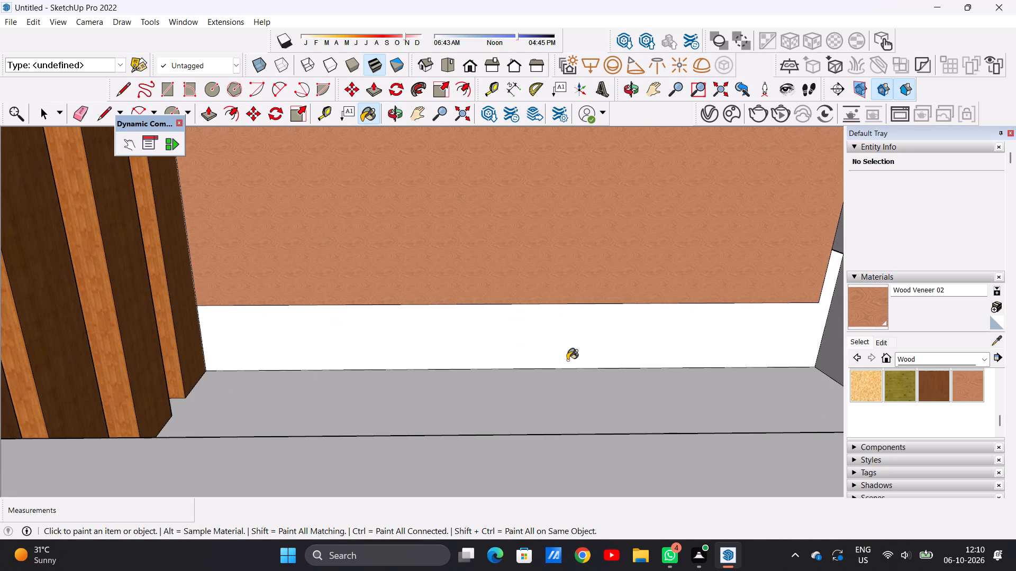
{"action": "left_click", "coordinate": [567, 360]}
Examine the materials and massing of the house's front and side elevations from several angles.
{"action": "scroll", "coordinate": [585, 352], "scroll_direction": "down", "scroll_amount": 20}
{"action": "scroll", "coordinate": [585, 352], "scroll_direction": "down", "scroll_amount": 5}
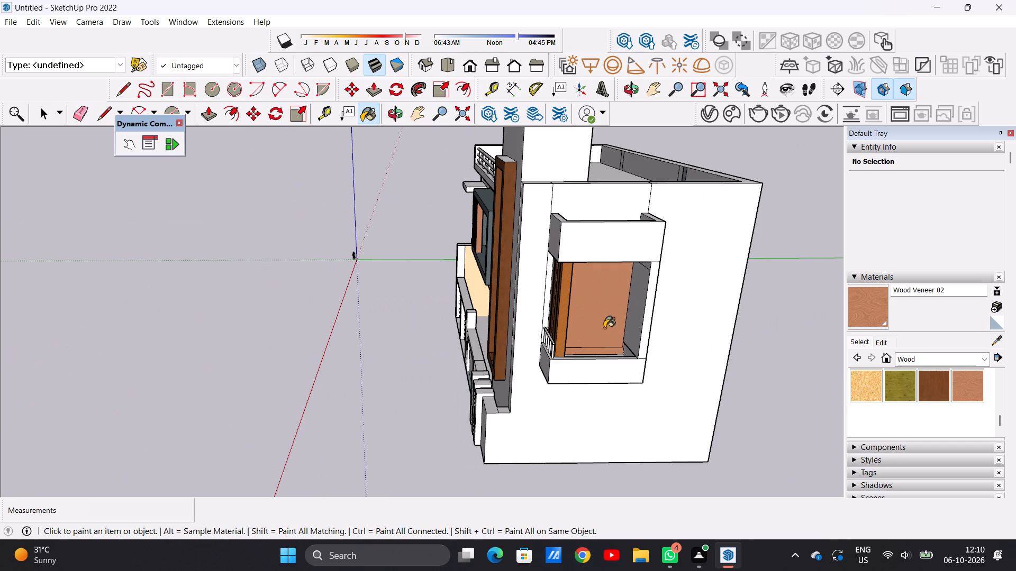
{"action": "scroll", "coordinate": [606, 323], "scroll_direction": "up", "scroll_amount": 5}
{"action": "middle_click_drag", "start_coordinate": [578, 310], "coordinate": [711, 297]}
{"action": "scroll", "coordinate": [697, 299], "scroll_direction": "down", "scroll_amount": 10}
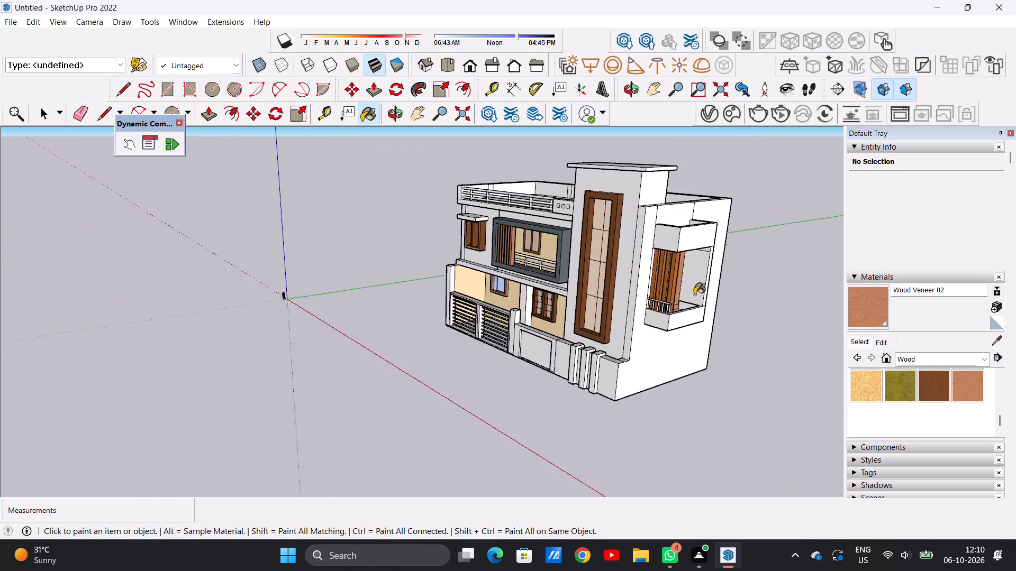
{"action": "scroll", "coordinate": [694, 294], "scroll_direction": "down", "scroll_amount": 2}
{"action": "key", "text": "space"}
{"action": "middle_click_drag", "start_coordinate": [603, 279], "coordinate": [658, 268]}
{"action": "scroll", "coordinate": [619, 256], "scroll_direction": "up", "scroll_amount": 6}
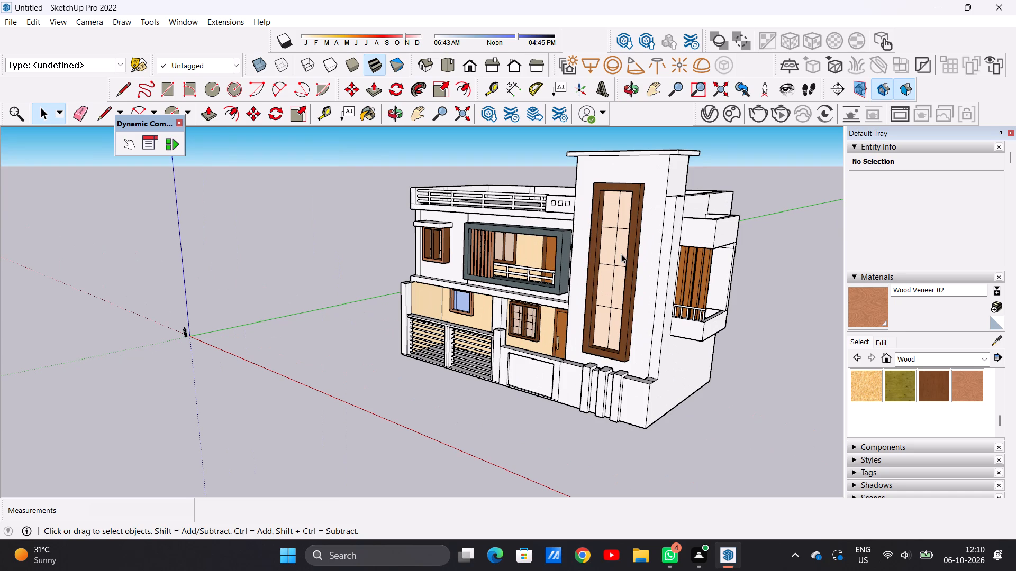
{"action": "scroll", "coordinate": [634, 229], "scroll_direction": "down", "scroll_amount": 10}
{"action": "scroll", "coordinate": [623, 208], "scroll_direction": "up", "scroll_amount": 9}
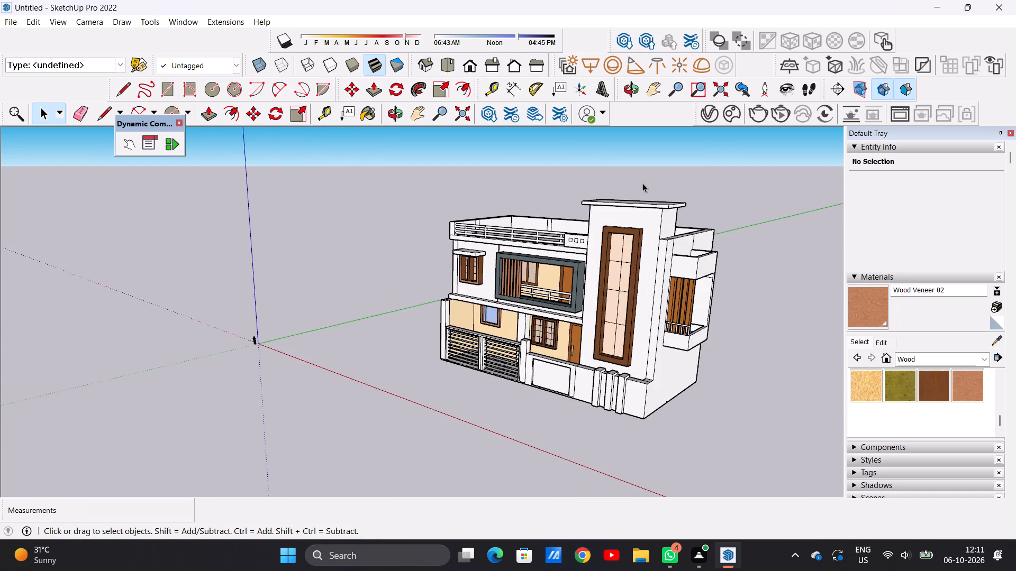
{"action": "middle_click_drag", "start_coordinate": [699, 233], "coordinate": [704, 214]}
{"action": "middle_click_drag", "start_coordinate": [540, 226], "coordinate": [734, 210]}
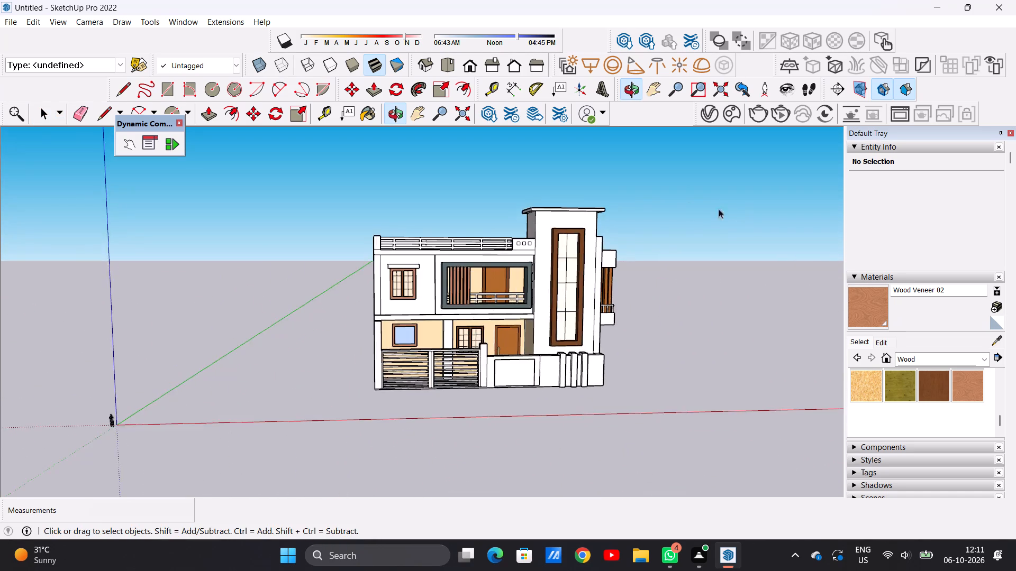
{"action": "scroll", "coordinate": [561, 211], "scroll_direction": "up", "scroll_amount": 8}
{"action": "scroll", "coordinate": [634, 218], "scroll_direction": "down", "scroll_amount": 3}
{"action": "middle_click_drag", "start_coordinate": [536, 219], "coordinate": [665, 209]}
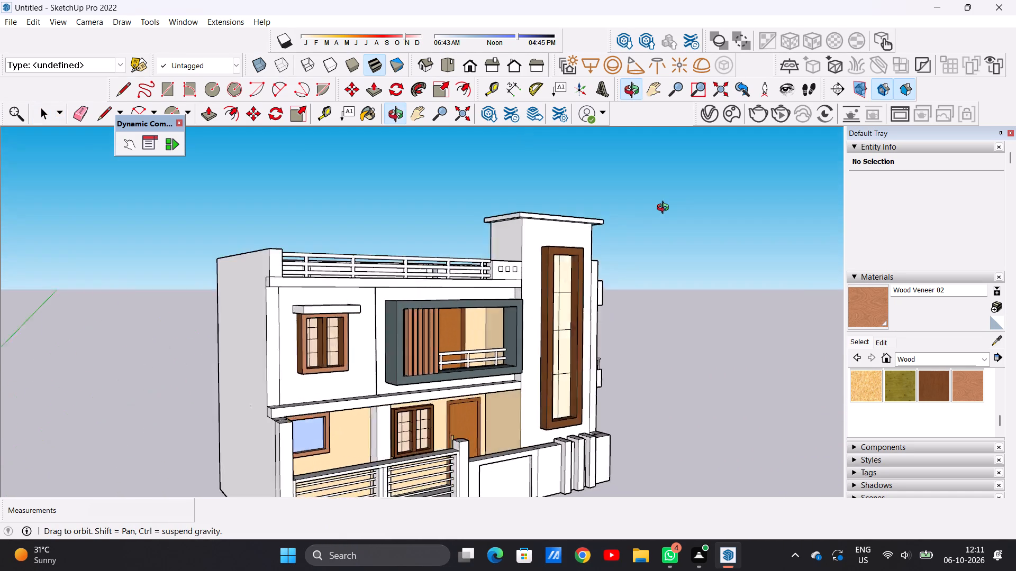
{"action": "middle_click_drag", "start_coordinate": [665, 209], "coordinate": [500, 236]}
{"action": "scroll", "coordinate": [592, 226], "scroll_direction": "down", "scroll_amount": 11}
{"action": "middle_click_drag", "start_coordinate": [606, 254], "coordinate": [574, 227]}
{"action": "scroll", "coordinate": [588, 221], "scroll_direction": "up", "scroll_amount": 16}
{"action": "scroll", "coordinate": [584, 219], "scroll_direction": "down", "scroll_amount": 10}
{"action": "middle_click_drag", "start_coordinate": [581, 232], "coordinate": [575, 265]}
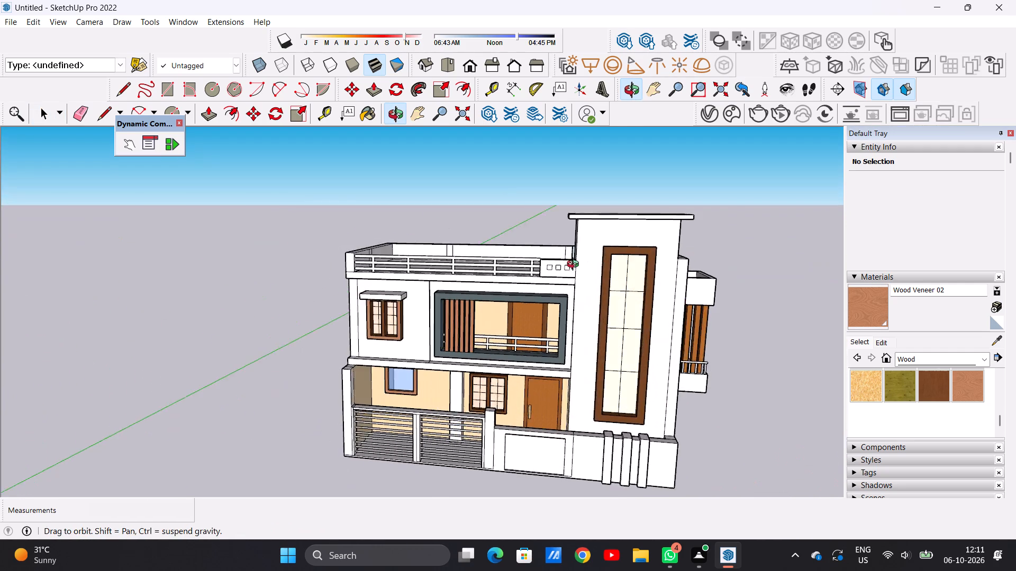
{"action": "middle_click_drag", "start_coordinate": [575, 265], "coordinate": [603, 237]}
{"action": "scroll", "coordinate": [573, 248], "scroll_direction": "down", "scroll_amount": 4}
{"action": "scroll", "coordinate": [578, 327], "scroll_direction": "up", "scroll_amount": 6}
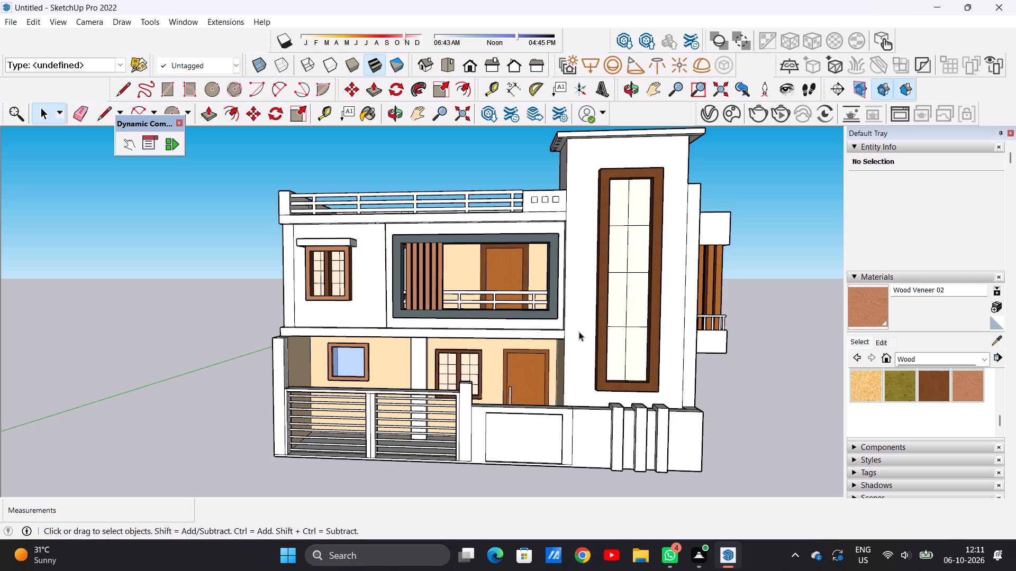
{"action": "scroll", "coordinate": [584, 322], "scroll_direction": "down", "scroll_amount": 9}
{"action": "middle_click_drag", "start_coordinate": [670, 241], "coordinate": [656, 241]}
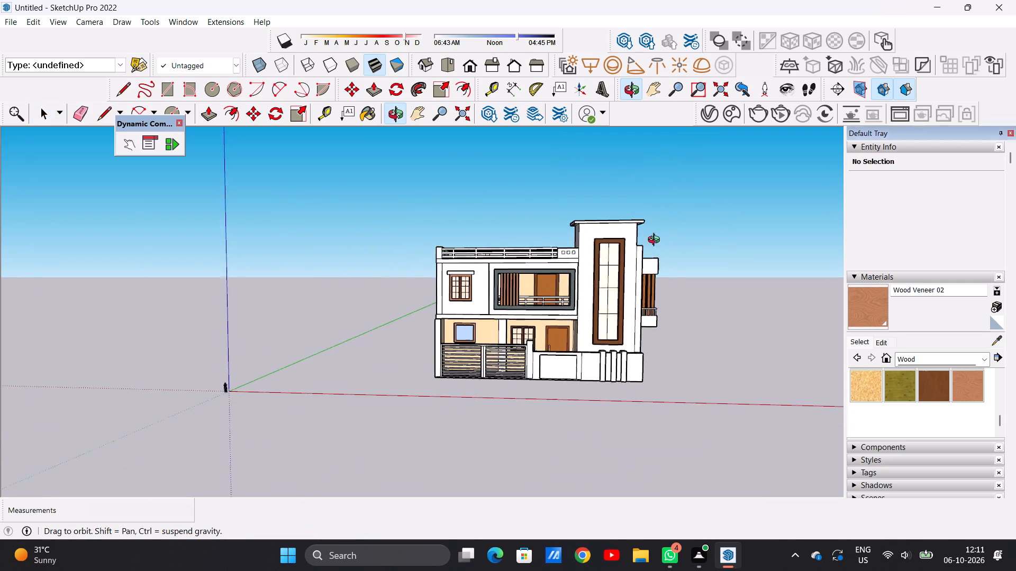
{"action": "middle_click_drag", "start_coordinate": [656, 241], "coordinate": [432, 275]}
{"action": "scroll", "coordinate": [557, 250], "scroll_direction": "up", "scroll_amount": 6}
{"action": "middle_click_drag", "start_coordinate": [461, 294], "coordinate": [600, 274]}
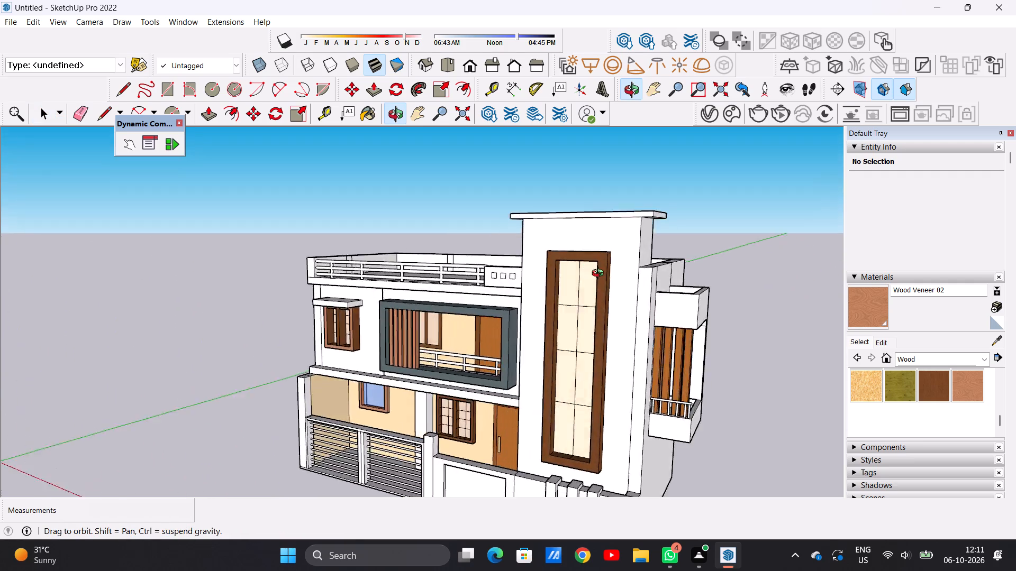
{"action": "middle_click_drag", "start_coordinate": [600, 274], "coordinate": [649, 244]}
{"action": "scroll", "coordinate": [495, 276], "scroll_direction": "down", "scroll_amount": 3}
{"action": "middle_click_drag", "start_coordinate": [488, 310], "coordinate": [557, 296]}
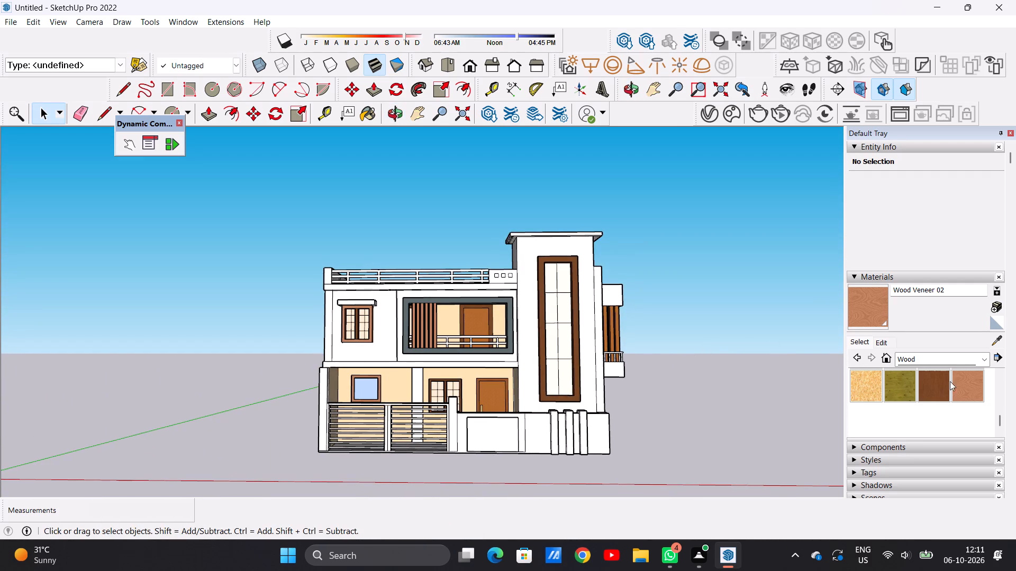
Paint the front, outer and rear faces of the side balcony's upper box with Formica Speckled Grey from Synthetic Surfaces.
{"action": "left_click", "coordinate": [983, 358]}
{"action": "left_click", "coordinate": [948, 493]}
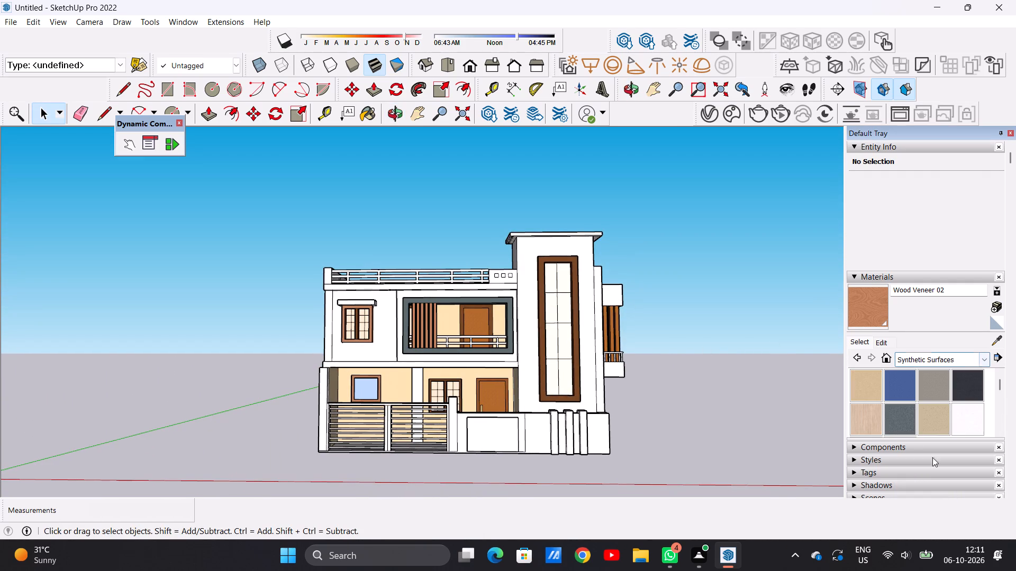
{"action": "left_click", "coordinate": [895, 420]}
{"action": "scroll", "coordinate": [631, 292], "scroll_direction": "up", "scroll_amount": 6}
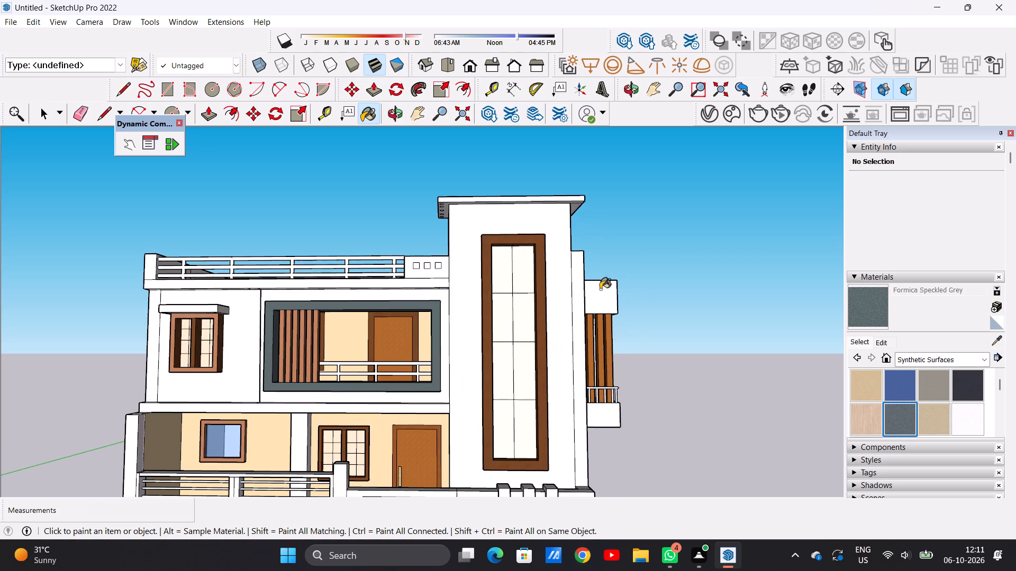
{"action": "left_click", "coordinate": [600, 292]}
{"action": "scroll", "coordinate": [641, 303], "scroll_direction": "down", "scroll_amount": 4}
{"action": "middle_click_drag", "start_coordinate": [661, 301], "coordinate": [461, 316]}
{"action": "scroll", "coordinate": [596, 282], "scroll_direction": "up", "scroll_amount": 5}
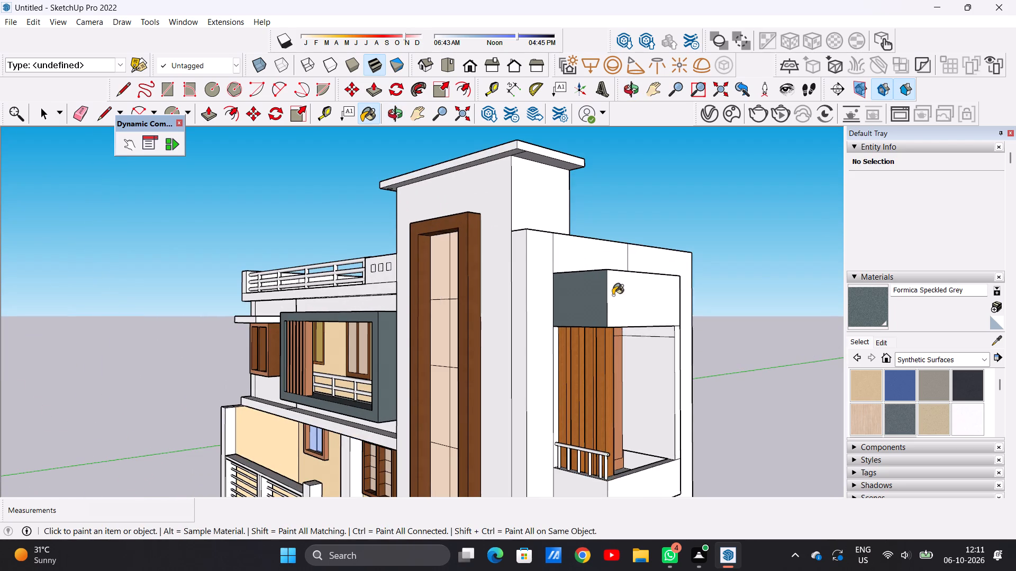
{"action": "left_click", "coordinate": [618, 295]}
{"action": "scroll", "coordinate": [610, 293], "scroll_direction": "down", "scroll_amount": 6}
{"action": "middle_click_drag", "start_coordinate": [706, 294], "coordinate": [444, 309]}
{"action": "scroll", "coordinate": [440, 293], "scroll_direction": "up", "scroll_amount": 5}
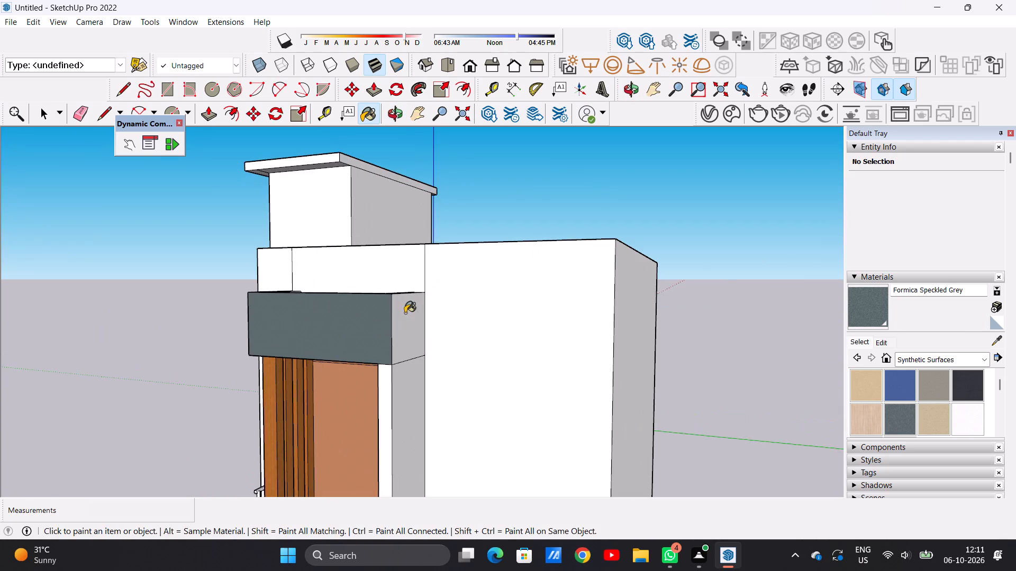
{"action": "left_click", "coordinate": [405, 313]}
Paint the outer, front and rear faces of the side balcony's lower box with Formica Speckled Grey.
{"action": "scroll", "coordinate": [484, 339], "scroll_direction": "down", "scroll_amount": 14}
{"action": "middle_click_drag", "start_coordinate": [364, 378], "coordinate": [596, 362]}
{"action": "scroll", "coordinate": [551, 371], "scroll_direction": "up", "scroll_amount": 2}
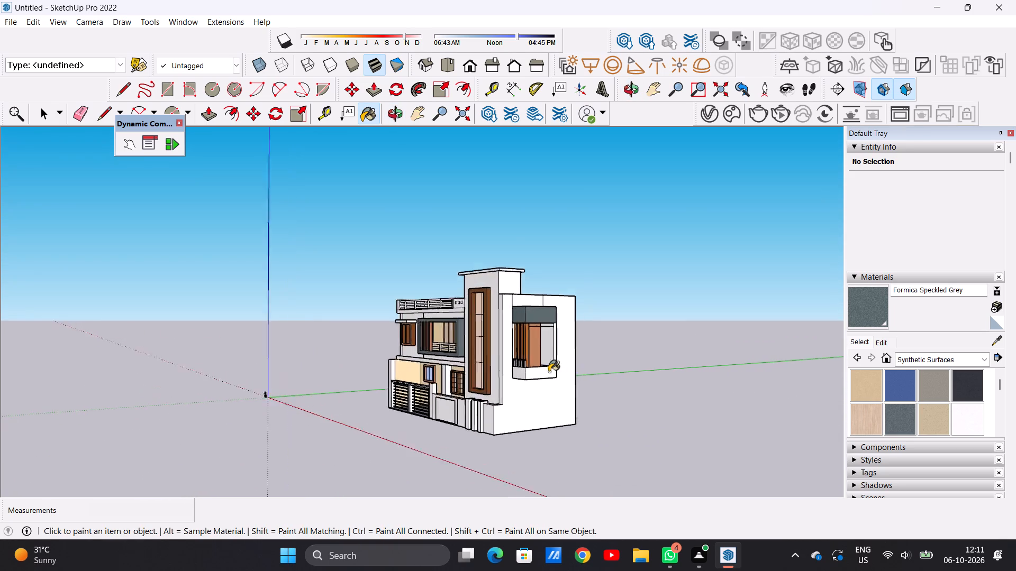
{"action": "scroll", "coordinate": [549, 372], "scroll_direction": "up", "scroll_amount": 12}
{"action": "left_click", "coordinate": [506, 375]}
{"action": "left_click", "coordinate": [453, 363]}
{"action": "scroll", "coordinate": [446, 369], "scroll_direction": "down", "scroll_amount": 5}
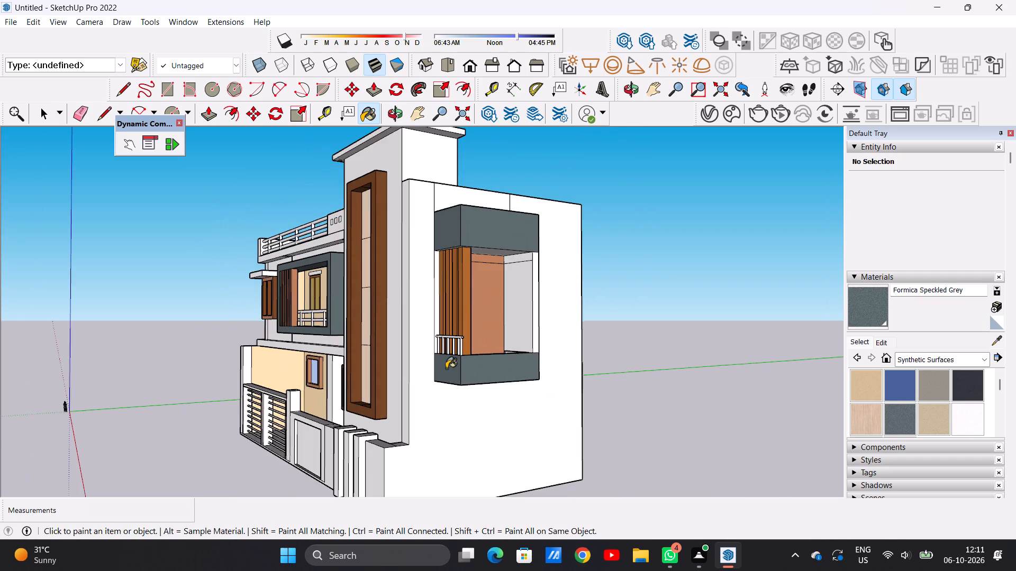
{"action": "middle_click_drag", "start_coordinate": [530, 370], "coordinate": [310, 373]}
{"action": "scroll", "coordinate": [362, 359], "scroll_direction": "up", "scroll_amount": 6}
{"action": "left_click", "coordinate": [352, 371]}
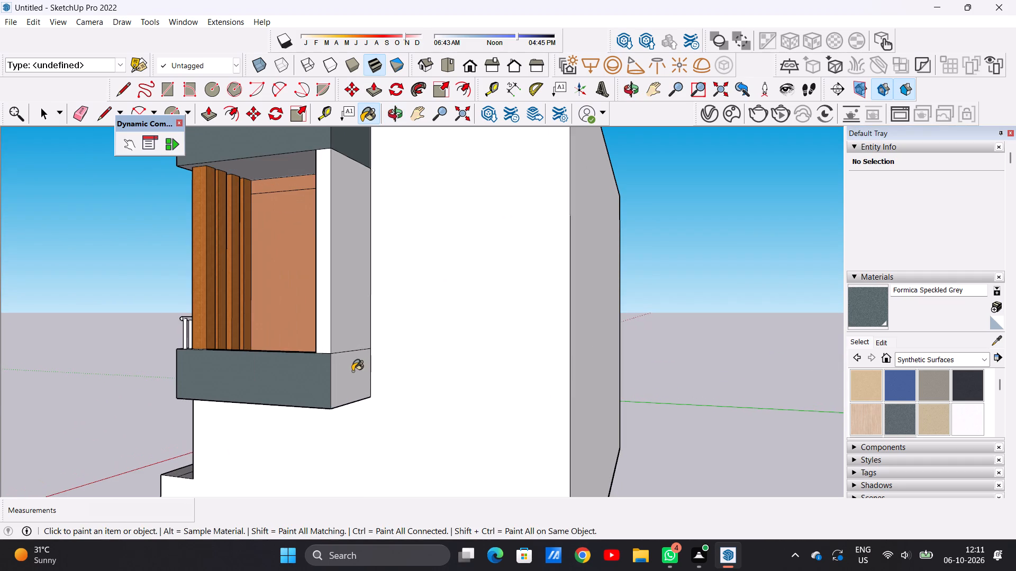
Paint the side balcony end wall's inner face, outer edge and top strip, plus the white face at its base, with Formica Speckled Grey.
{"action": "scroll", "coordinate": [380, 372], "scroll_direction": "down", "scroll_amount": 10}
{"action": "middle_click_drag", "start_coordinate": [312, 364], "coordinate": [448, 403]}
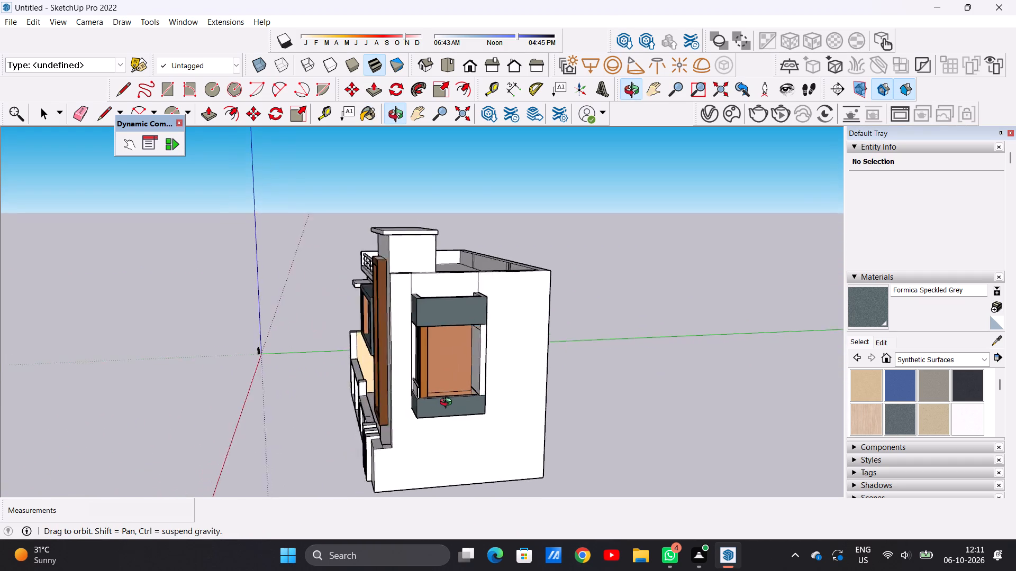
{"action": "middle_click_drag", "start_coordinate": [448, 403], "coordinate": [623, 380]}
{"action": "middle_click_drag", "start_coordinate": [528, 387], "coordinate": [444, 400]}
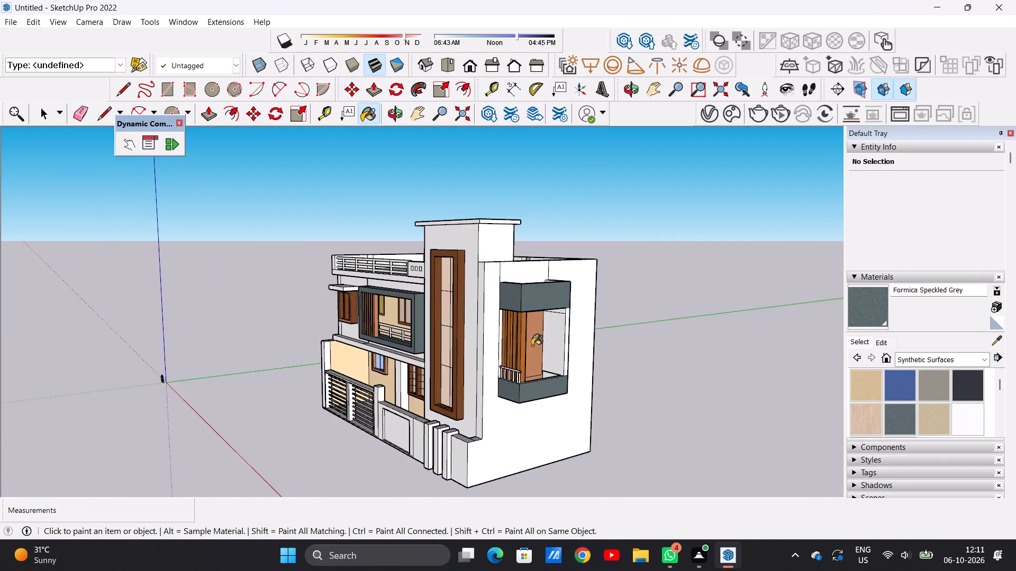
{"action": "scroll", "coordinate": [540, 341], "scroll_direction": "up", "scroll_amount": 5}
{"action": "left_click", "coordinate": [559, 337]}
{"action": "left_click", "coordinate": [582, 337]}
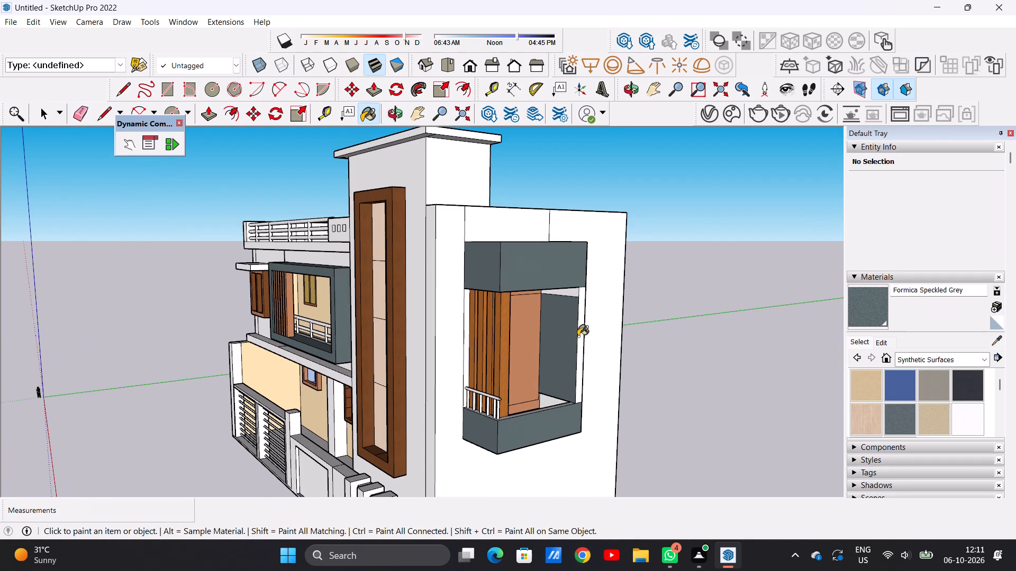
{"action": "scroll", "coordinate": [557, 305], "scroll_direction": "up", "scroll_amount": 6}
{"action": "left_click", "coordinate": [572, 283]}
{"action": "scroll", "coordinate": [578, 306], "scroll_direction": "down", "scroll_amount": 6}
{"action": "scroll", "coordinate": [567, 401], "scroll_direction": "up", "scroll_amount": 6}
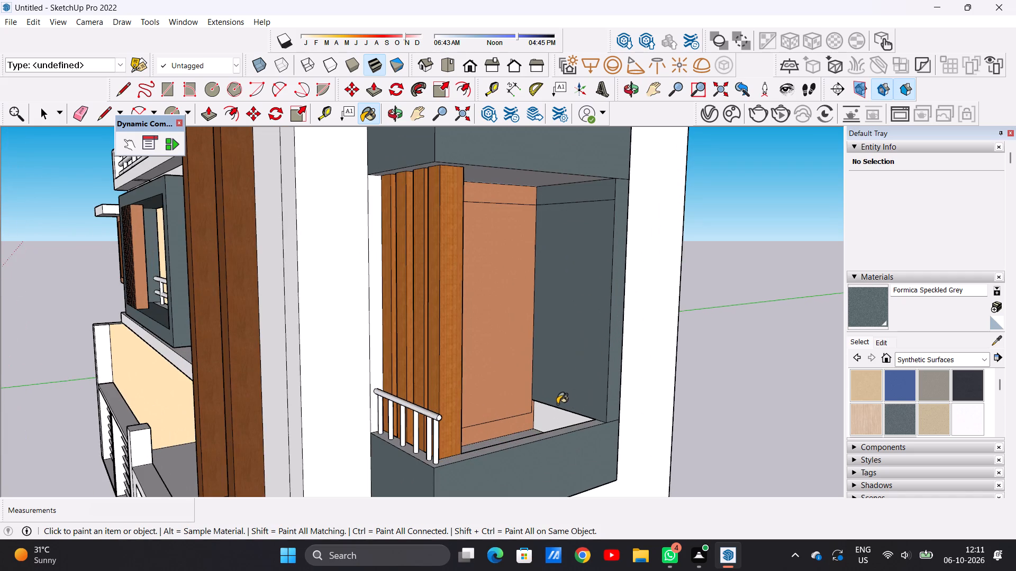
{"action": "left_click", "coordinate": [550, 412]}
Paint the side balcony railing's handrail and all six posts with Formica Laminate Dark.
{"action": "scroll", "coordinate": [570, 396], "scroll_direction": "down", "scroll_amount": 13}
{"action": "middle_click_drag", "start_coordinate": [514, 384], "coordinate": [657, 378]}
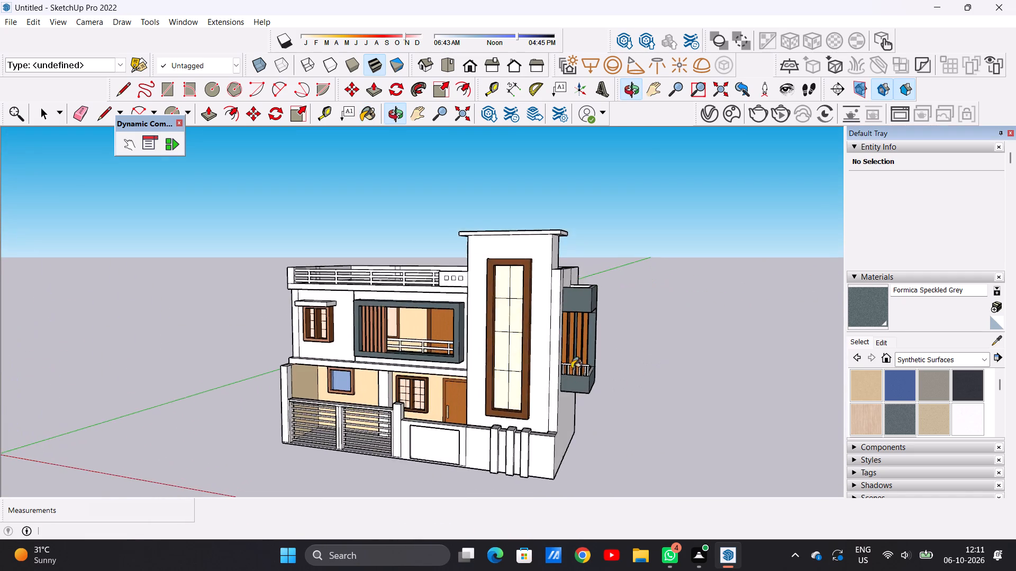
{"action": "scroll", "coordinate": [567, 373], "scroll_direction": "up", "scroll_amount": 10}
{"action": "middle_click_drag", "start_coordinate": [563, 391], "coordinate": [607, 383]}
{"action": "scroll", "coordinate": [618, 362], "scroll_direction": "up", "scroll_amount": 8}
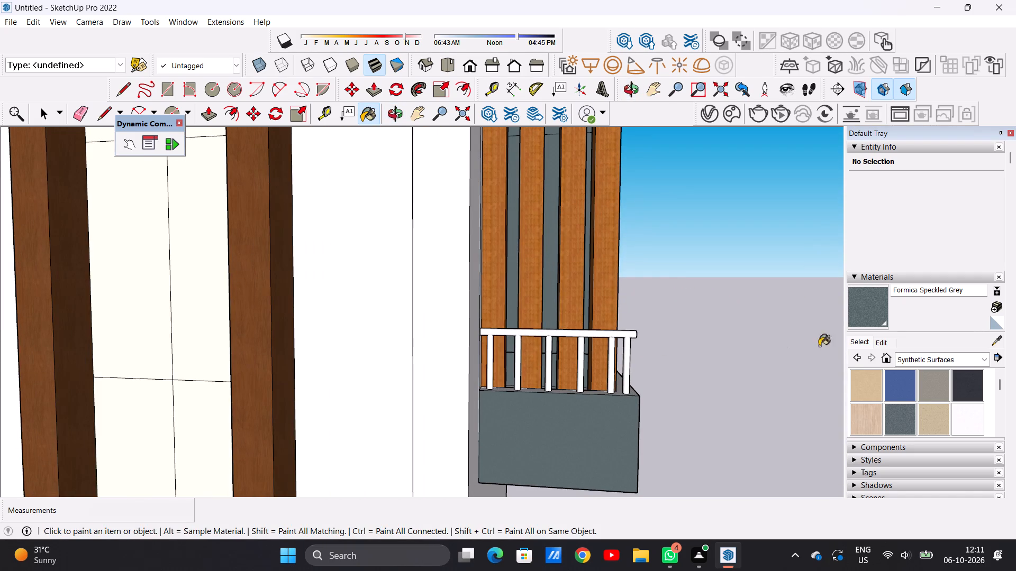
{"action": "left_click", "coordinate": [974, 379]}
{"action": "scroll", "coordinate": [587, 349], "scroll_direction": "up", "scroll_amount": 6}
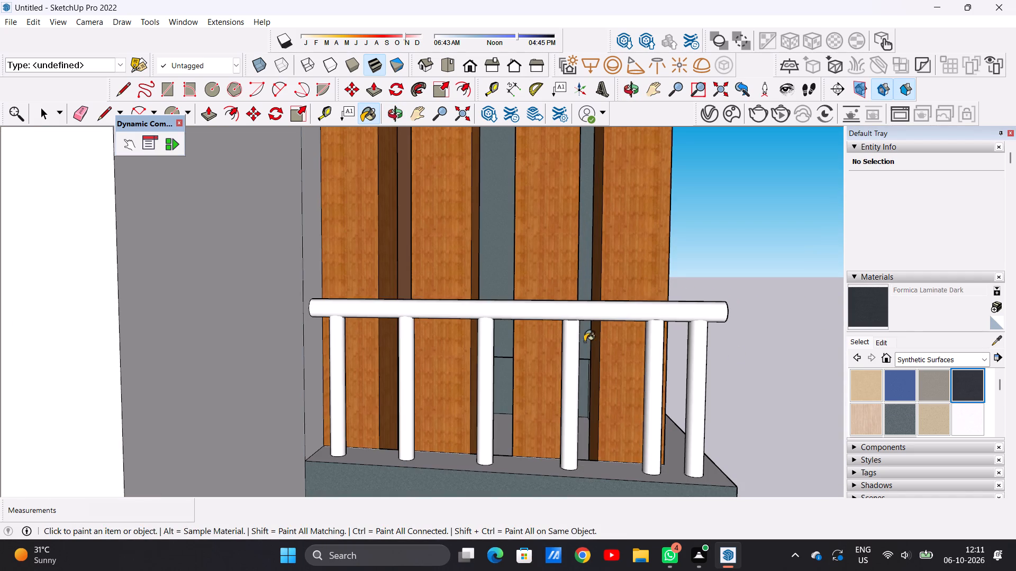
{"action": "left_click", "coordinate": [577, 317]}
{"action": "left_click", "coordinate": [571, 354]}
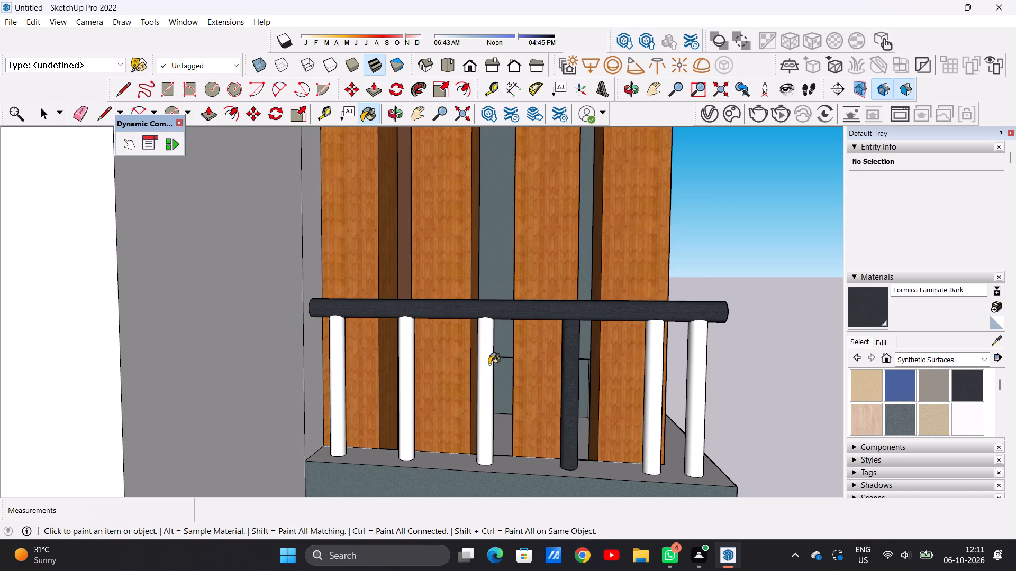
{"action": "left_click", "coordinate": [489, 364]}
{"action": "left_click", "coordinate": [404, 373]}
{"action": "left_click", "coordinate": [337, 374]}
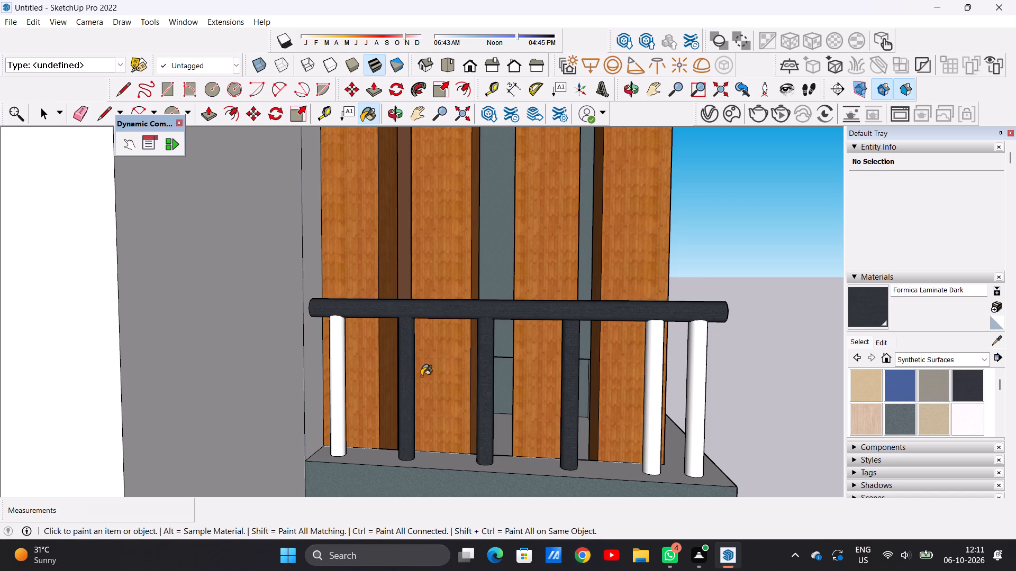
{"action": "left_click", "coordinate": [655, 391]}
{"action": "left_click", "coordinate": [696, 393]}
{"action": "scroll", "coordinate": [703, 384], "scroll_direction": "down", "scroll_amount": 6}
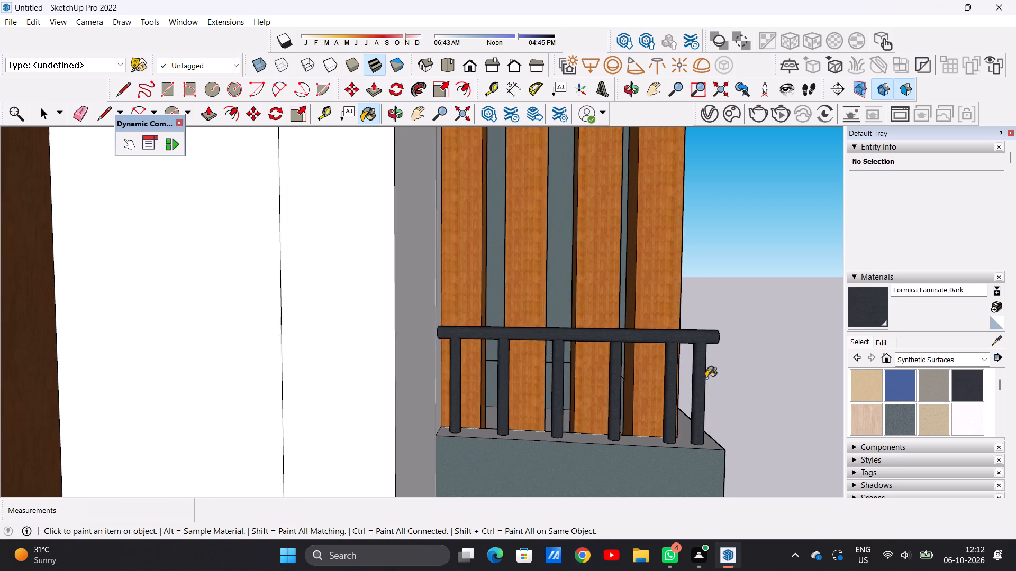
{"action": "scroll", "coordinate": [706, 378], "scroll_direction": "down", "scroll_amount": 20}
{"action": "scroll", "coordinate": [706, 378], "scroll_direction": "down", "scroll_amount": 8}
{"action": "middle_click_drag", "start_coordinate": [661, 372], "coordinate": [681, 372]}
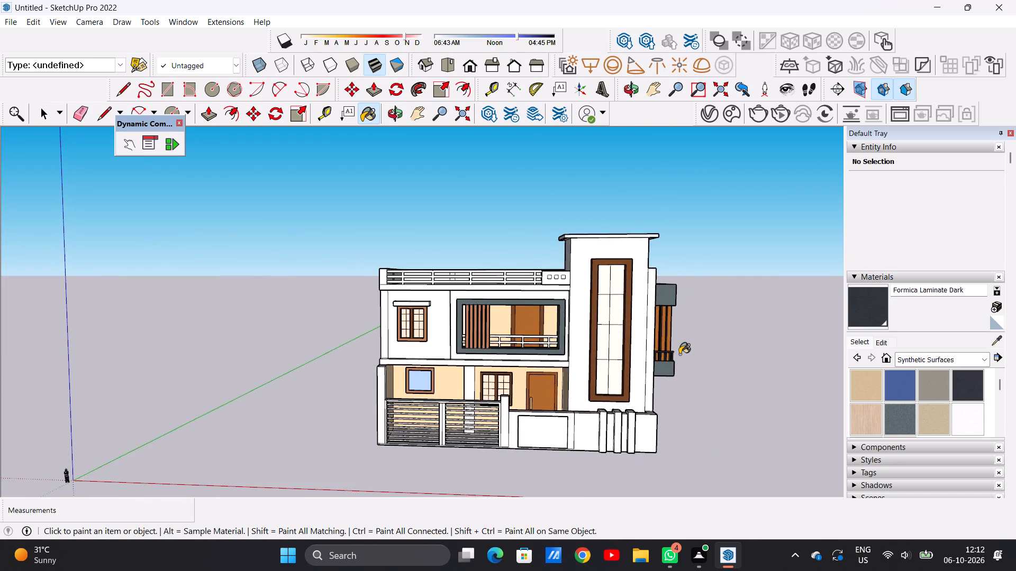
{"action": "scroll", "coordinate": [679, 354], "scroll_direction": "up", "scroll_amount": 6}
{"action": "key", "text": "space"}
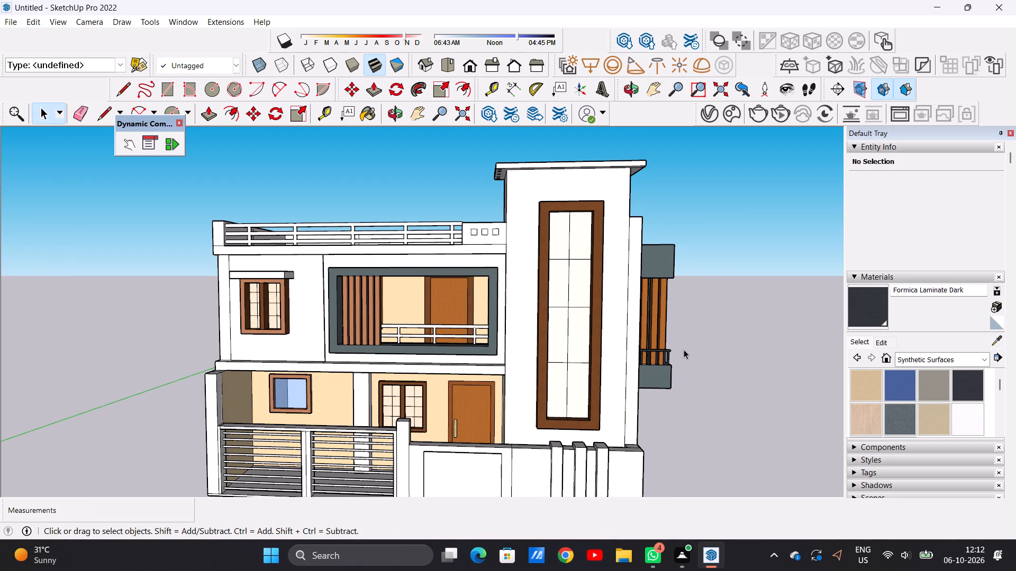
Paint the front balcony railing's two horizontal rails and its posts, including the one behind the louvers, with Formica Laminate Dark.
{"action": "scroll", "coordinate": [693, 339], "scroll_direction": "down", "scroll_amount": 5}
{"action": "scroll", "coordinate": [491, 323], "scroll_direction": "up", "scroll_amount": 7}
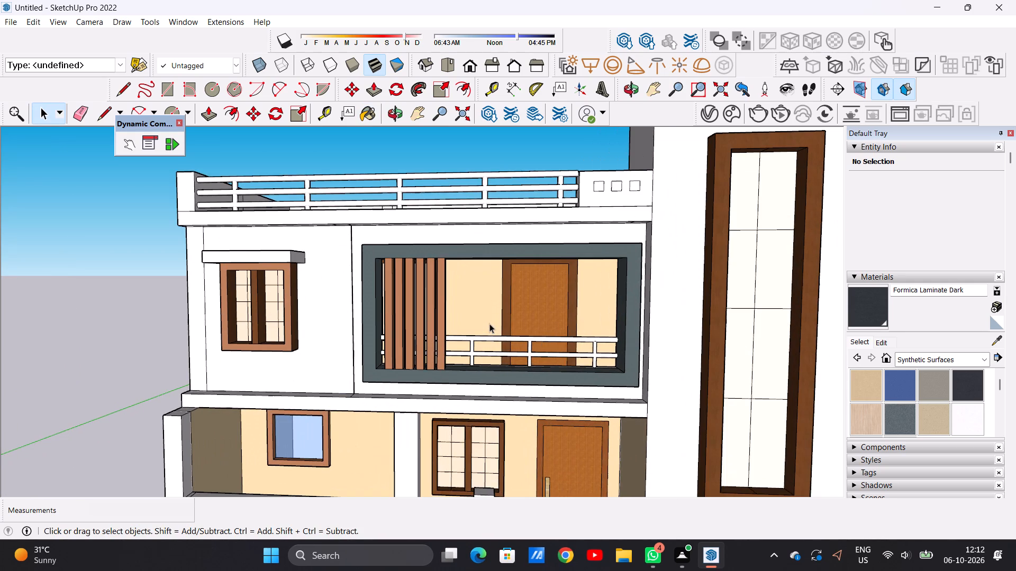
{"action": "left_click", "coordinate": [864, 302]}
{"action": "scroll", "coordinate": [590, 340], "scroll_direction": "up", "scroll_amount": 7}
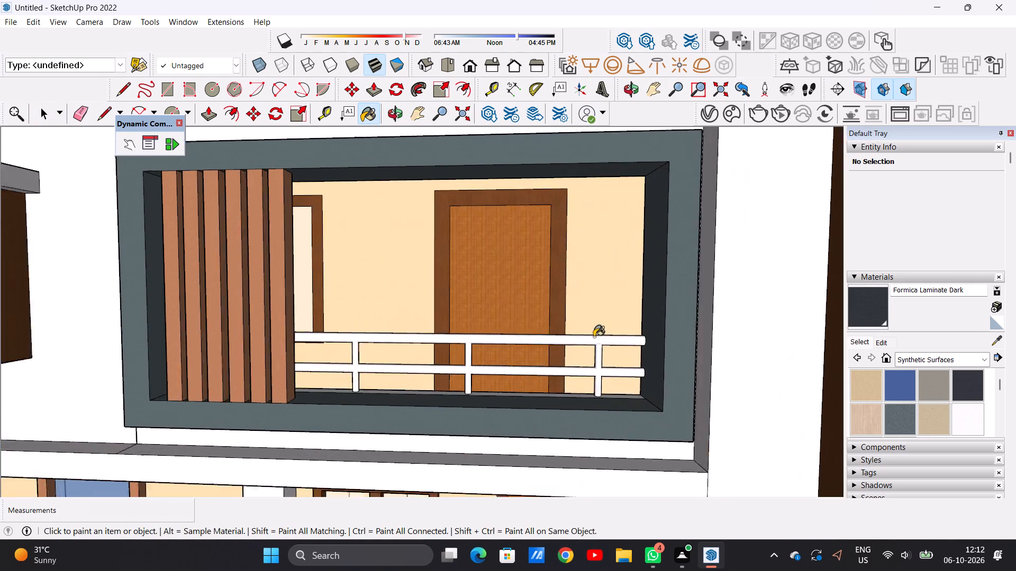
{"action": "scroll", "coordinate": [594, 337], "scroll_direction": "up", "scroll_amount": 3}
{"action": "left_click", "coordinate": [584, 343]}
{"action": "left_click", "coordinate": [599, 360]}
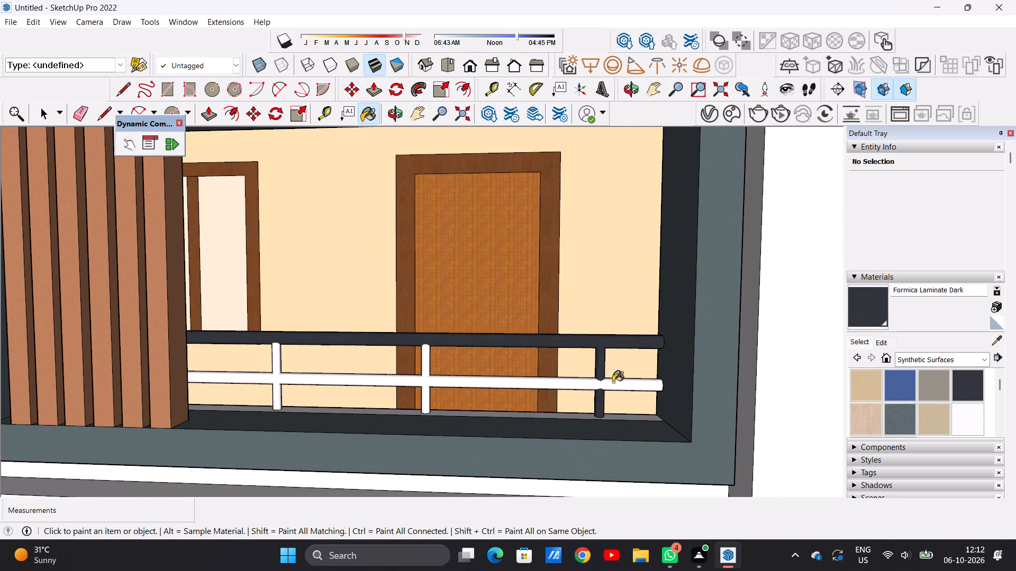
{"action": "left_click", "coordinate": [614, 383]}
{"action": "left_click", "coordinate": [425, 363]}
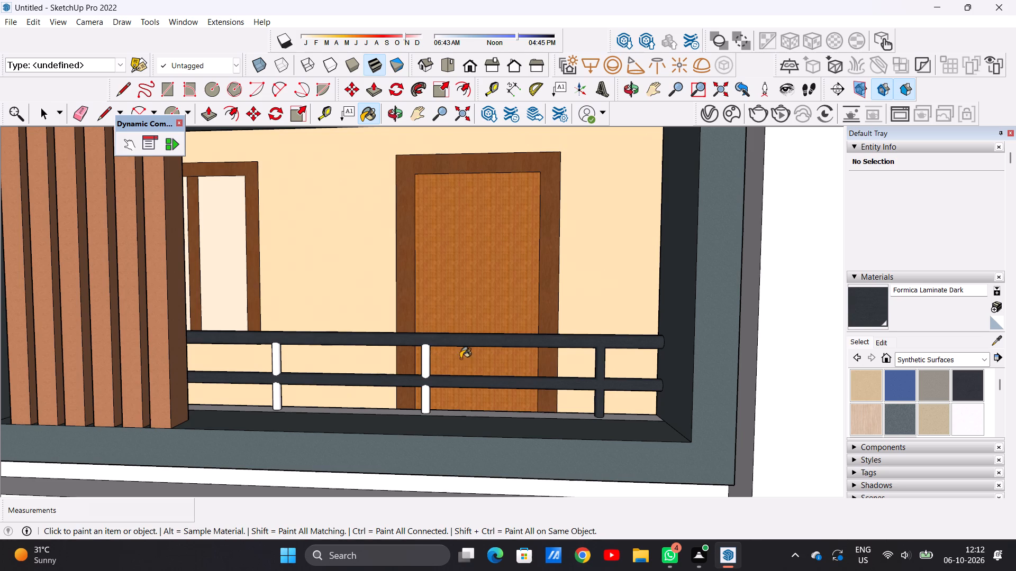
{"action": "scroll", "coordinate": [548, 357], "scroll_direction": "down", "scroll_amount": 11}
{"action": "scroll", "coordinate": [437, 359], "scroll_direction": "up", "scroll_amount": 14}
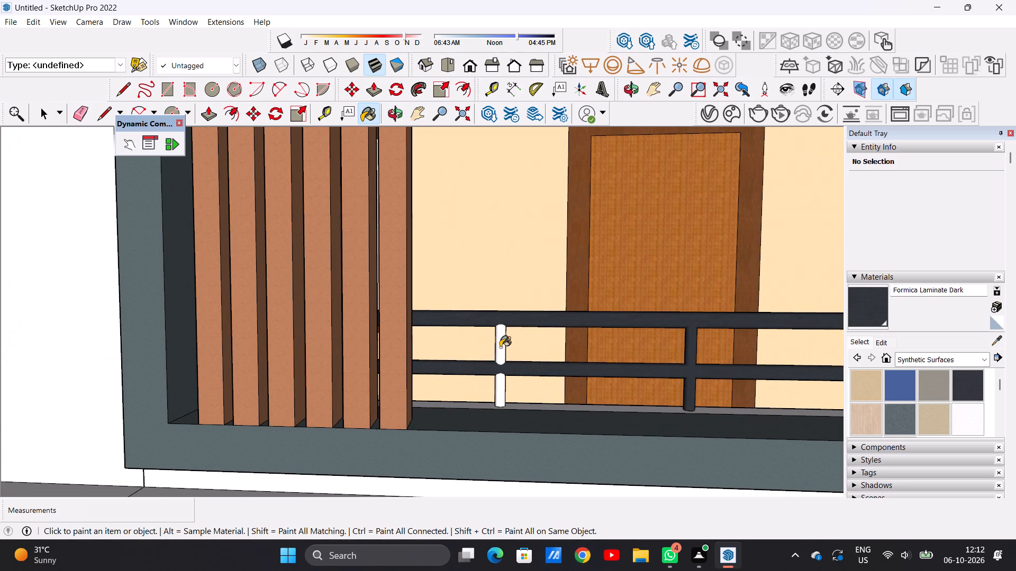
{"action": "left_click", "coordinate": [500, 347]}
{"action": "scroll", "coordinate": [487, 346], "scroll_direction": "down", "scroll_amount": 11}
{"action": "middle_click_drag", "start_coordinate": [573, 344], "coordinate": [367, 362]}
{"action": "scroll", "coordinate": [437, 333], "scroll_direction": "up", "scroll_amount": 5}
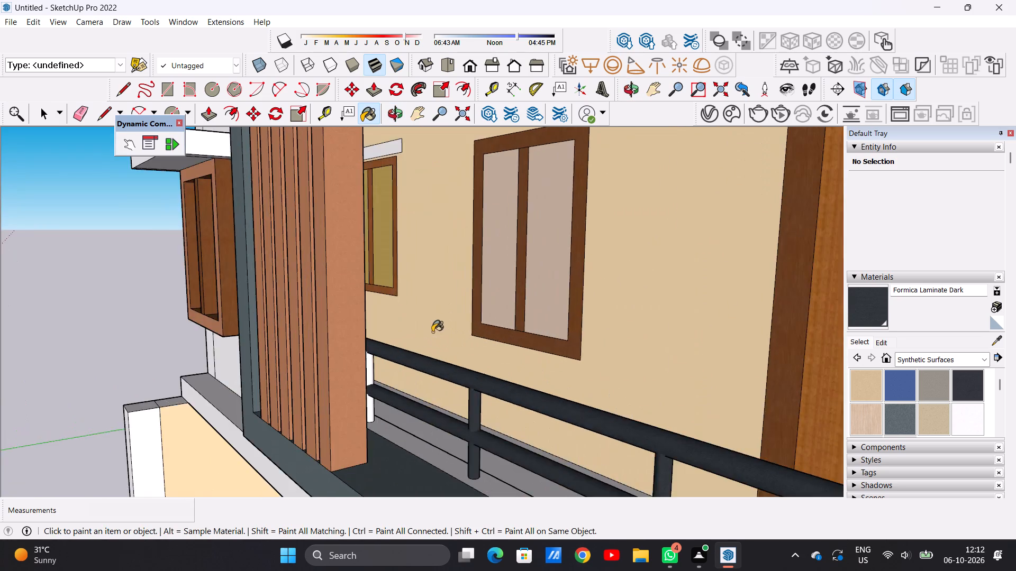
{"action": "scroll", "coordinate": [432, 332], "scroll_direction": "up", "scroll_amount": 20}
{"action": "scroll", "coordinate": [432, 332], "scroll_direction": "up", "scroll_amount": 1}
{"action": "left_click", "coordinate": [330, 380]}
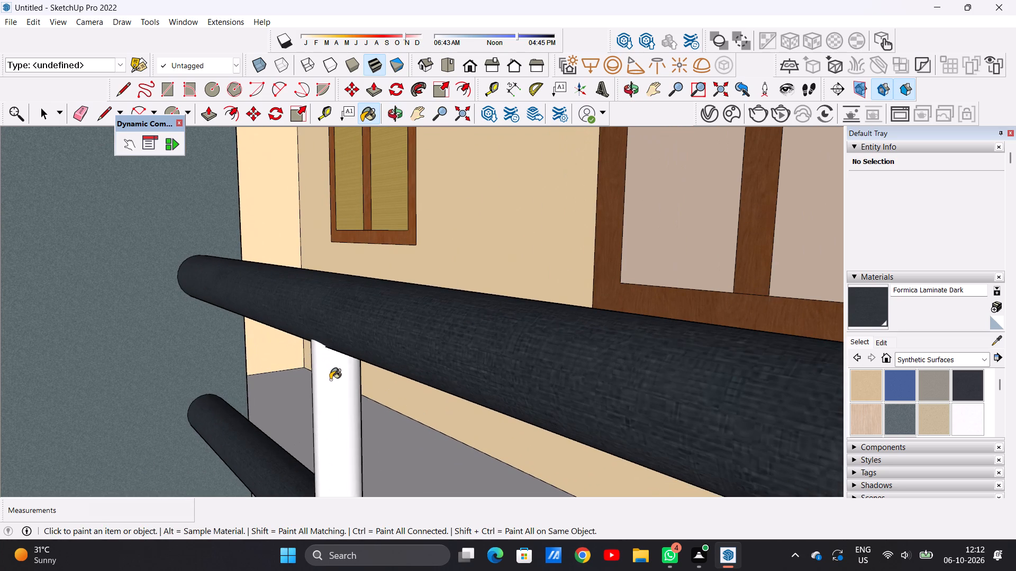
{"action": "key", "text": "space"}
Paint the three horizontal rails of the roof terrace railing with Formica Laminate Dark.
{"action": "scroll", "coordinate": [352, 411], "scroll_direction": "down", "scroll_amount": 20}
{"action": "scroll", "coordinate": [352, 411], "scroll_direction": "down", "scroll_amount": 2}
{"action": "middle_click_drag", "start_coordinate": [409, 371], "coordinate": [604, 342]}
{"action": "scroll", "coordinate": [534, 349], "scroll_direction": "down", "scroll_amount": 3}
{"action": "middle_click_drag", "start_coordinate": [436, 371], "coordinate": [460, 364]}
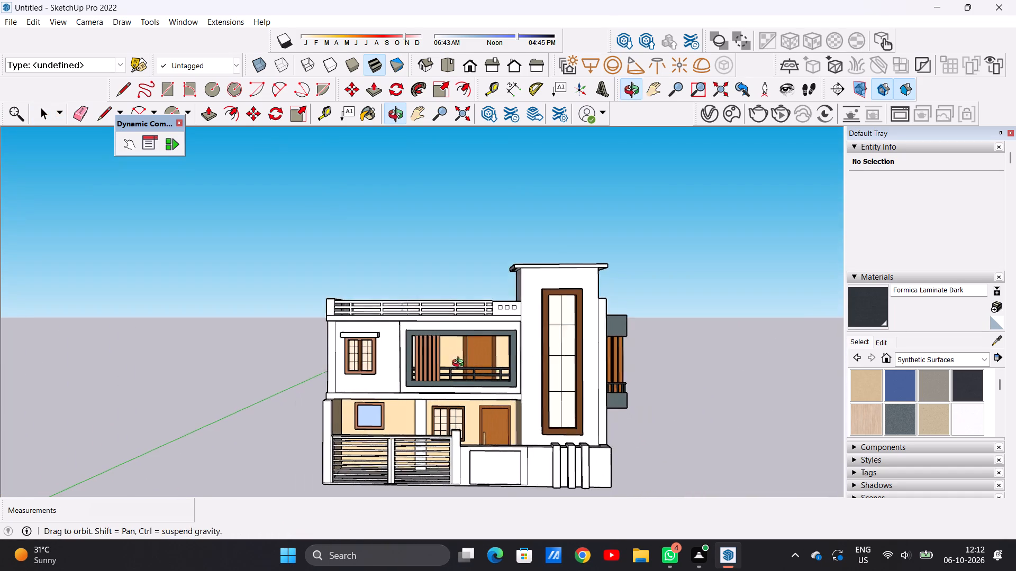
{"action": "middle_click_drag", "start_coordinate": [460, 364], "coordinate": [472, 357]}
{"action": "middle_click_drag", "start_coordinate": [468, 362], "coordinate": [462, 384]}
{"action": "scroll", "coordinate": [467, 288], "scroll_direction": "up", "scroll_amount": 5}
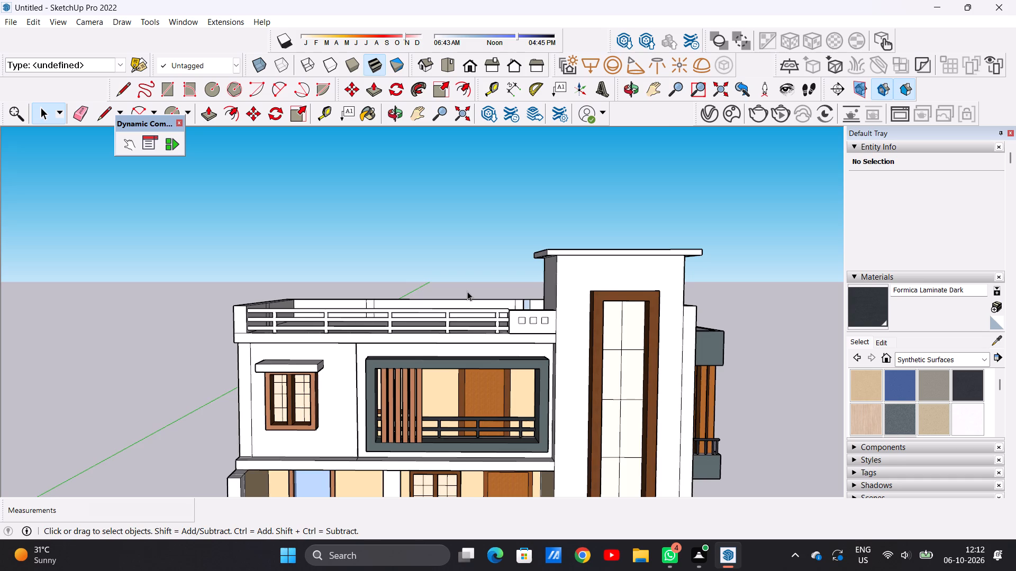
{"action": "scroll", "coordinate": [466, 296], "scroll_direction": "down", "scroll_amount": 8}
{"action": "scroll", "coordinate": [495, 314], "scroll_direction": "up", "scroll_amount": 12}
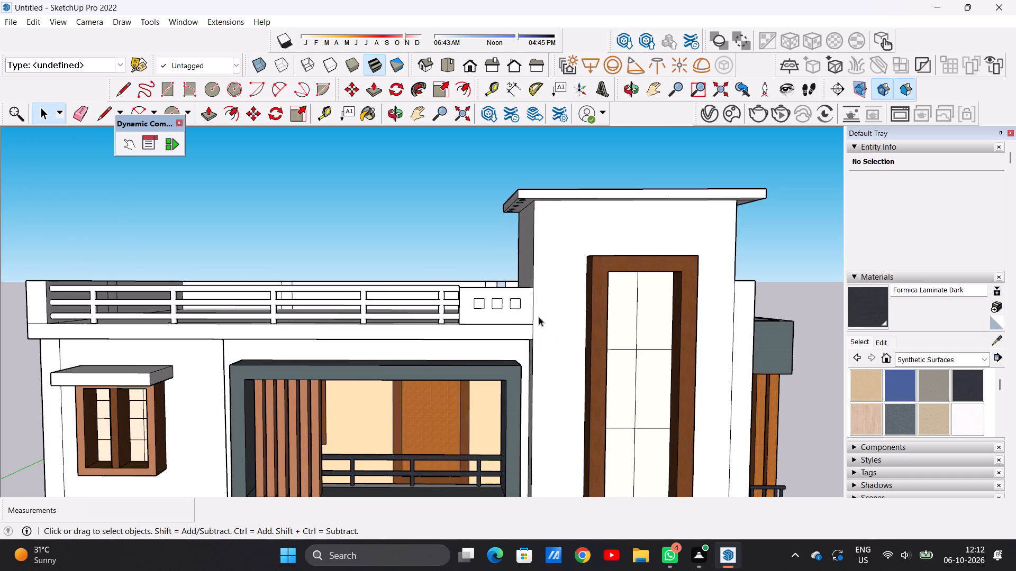
{"action": "left_click", "coordinate": [971, 379]}
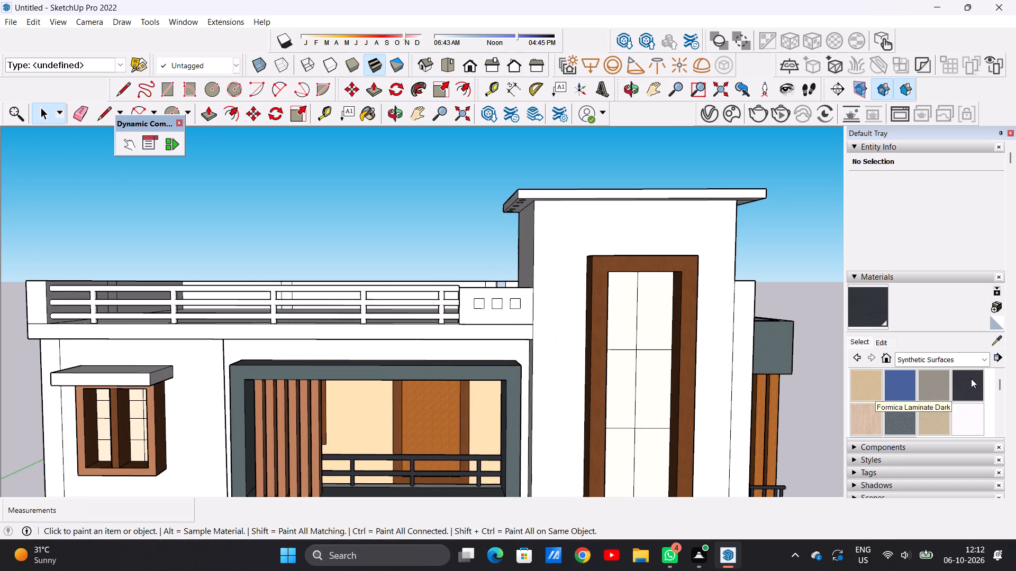
{"action": "scroll", "coordinate": [935, 377], "scroll_direction": "down", "scroll_amount": 8}
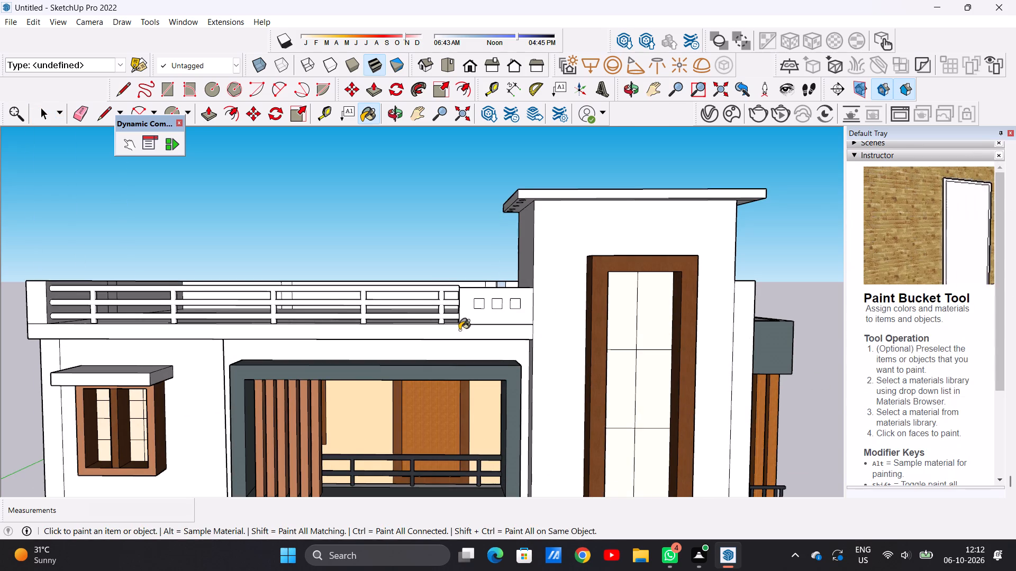
{"action": "scroll", "coordinate": [409, 312], "scroll_direction": "down", "scroll_amount": 5}
{"action": "scroll", "coordinate": [355, 279], "scroll_direction": "up", "scroll_amount": 14}
{"action": "left_click", "coordinate": [474, 325]}
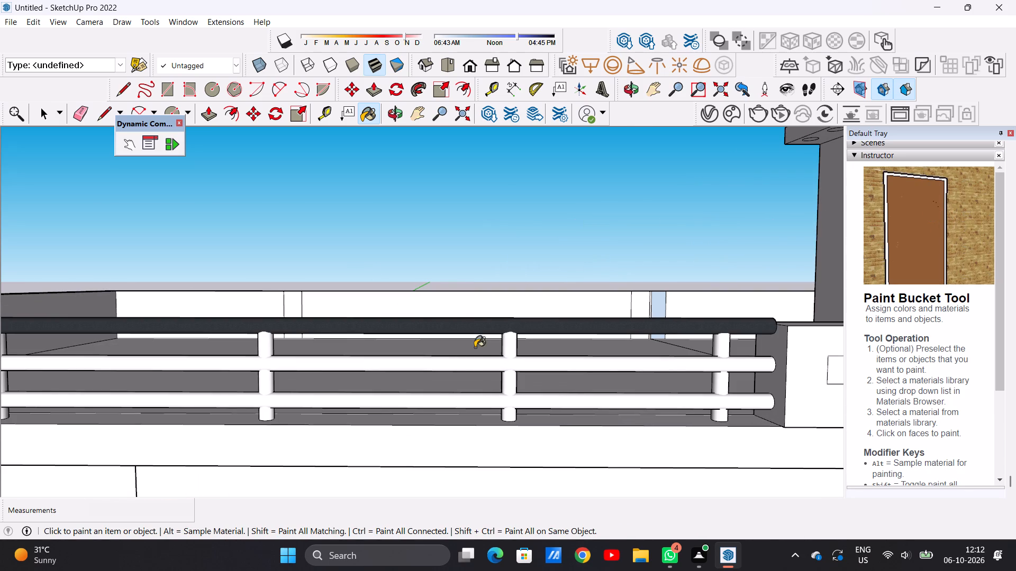
{"action": "left_click", "coordinate": [471, 365]}
{"action": "left_click", "coordinate": [474, 397]}
Paint the five vertical posts of the roof terrace railing with Formica Laminate Dark.
{"action": "scroll", "coordinate": [518, 353], "scroll_direction": "down", "scroll_amount": 13}
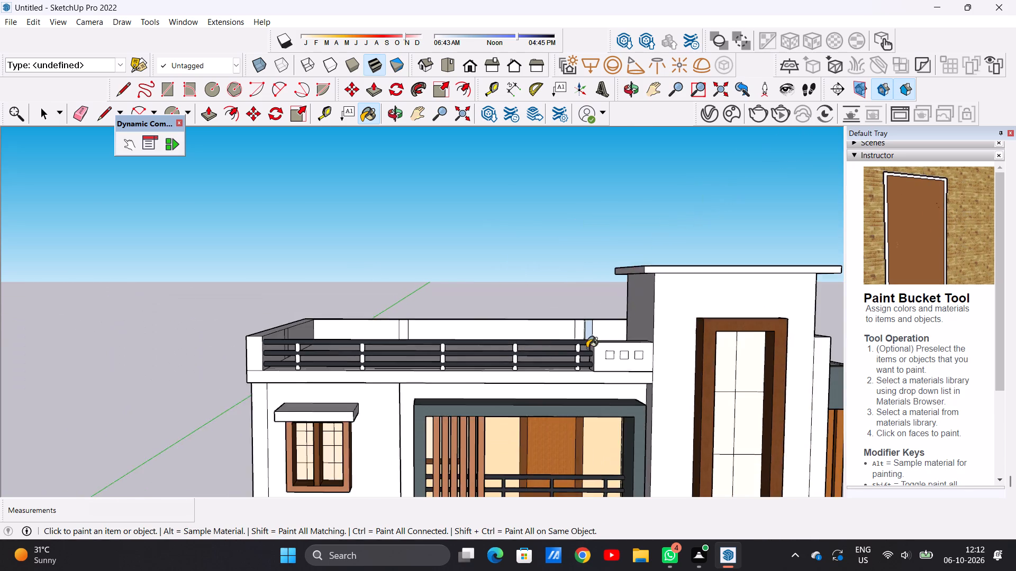
{"action": "scroll", "coordinate": [612, 353], "scroll_direction": "up", "scroll_amount": 13}
{"action": "left_click", "coordinate": [534, 334]}
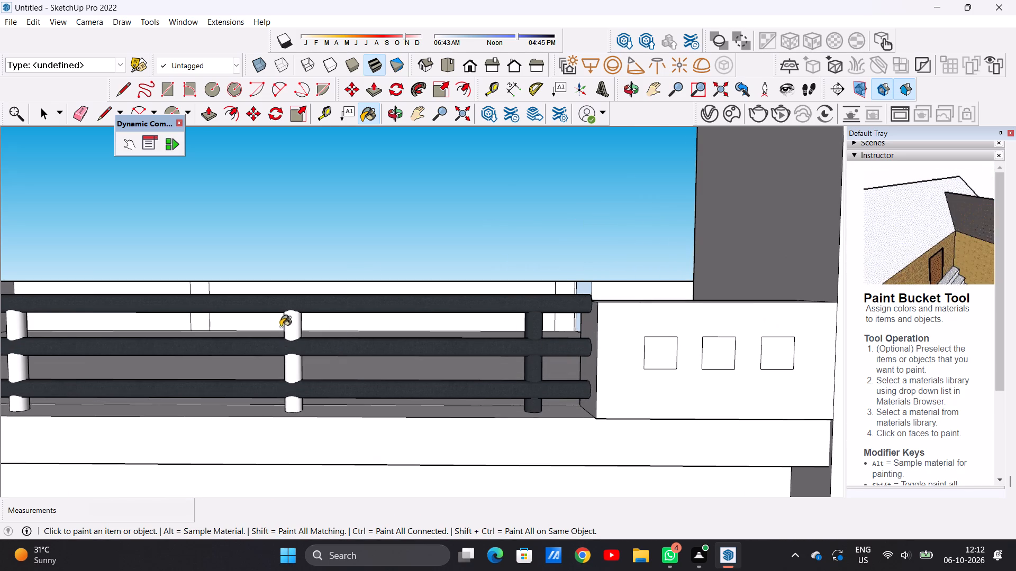
{"action": "left_click", "coordinate": [288, 326]}
{"action": "scroll", "coordinate": [452, 353], "scroll_direction": "down", "scroll_amount": 18}
{"action": "scroll", "coordinate": [464, 341], "scroll_direction": "up", "scroll_amount": 10}
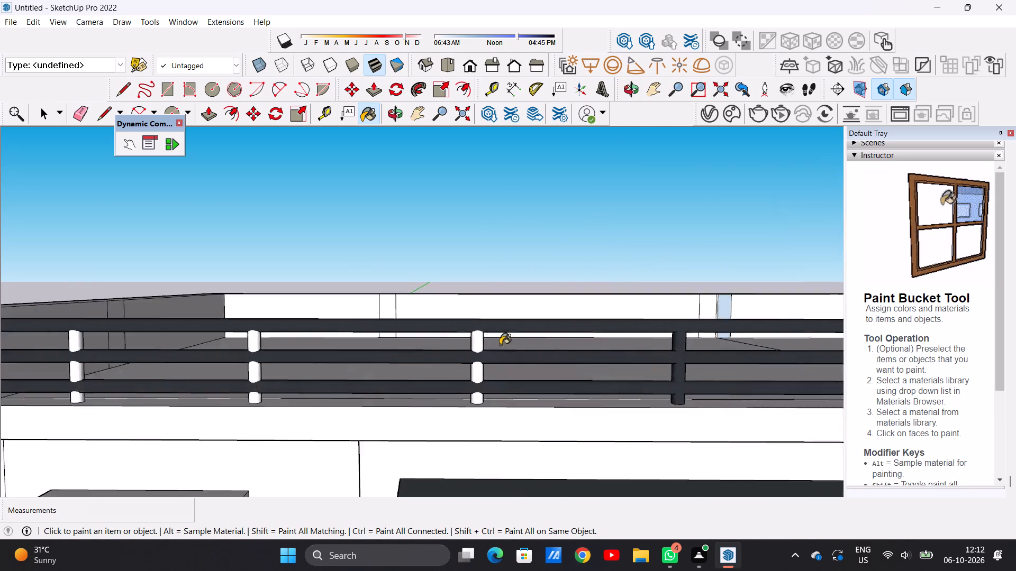
{"action": "scroll", "coordinate": [500, 345], "scroll_direction": "up", "scroll_amount": 3}
{"action": "left_click", "coordinate": [413, 341]}
{"action": "scroll", "coordinate": [512, 346], "scroll_direction": "down", "scroll_amount": 20}
{"action": "scroll", "coordinate": [530, 334], "scroll_direction": "up", "scroll_amount": 5}
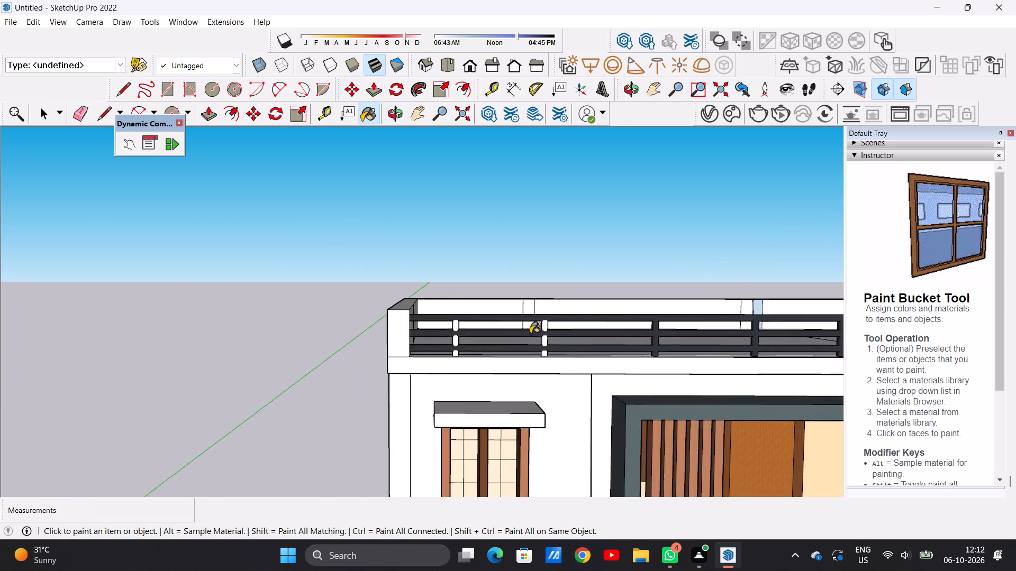
{"action": "scroll", "coordinate": [530, 334], "scroll_direction": "up", "scroll_amount": 9}
{"action": "left_click", "coordinate": [554, 322]}
{"action": "scroll", "coordinate": [376, 329], "scroll_direction": "up", "scroll_amount": 5}
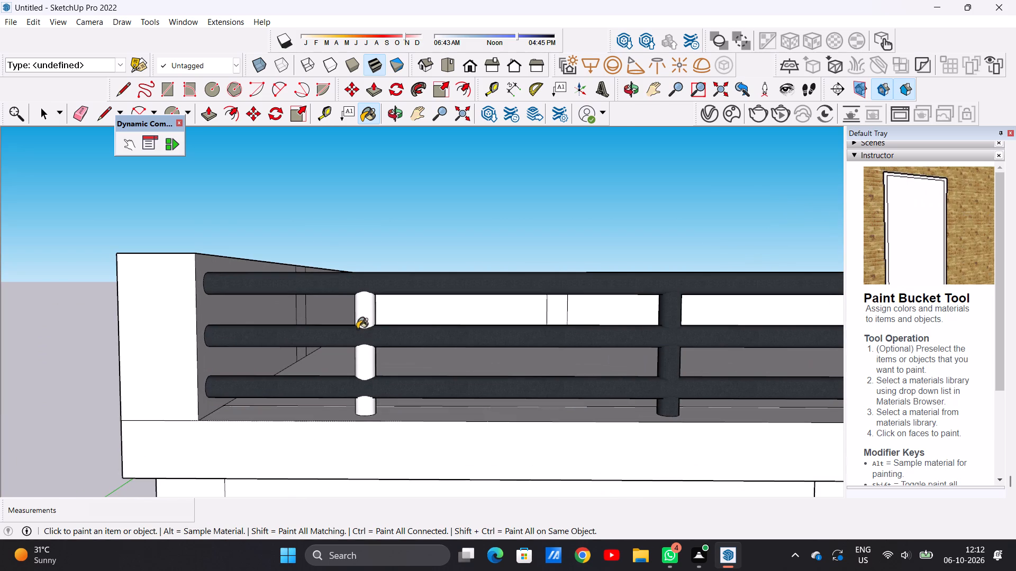
{"action": "left_click", "coordinate": [361, 320]}
{"action": "key", "text": "space"}
Paint the three small squares on the roof parapet block beside the stair tower with Formica Speckled Grey.
{"action": "scroll", "coordinate": [382, 335], "scroll_direction": "down", "scroll_amount": 13}
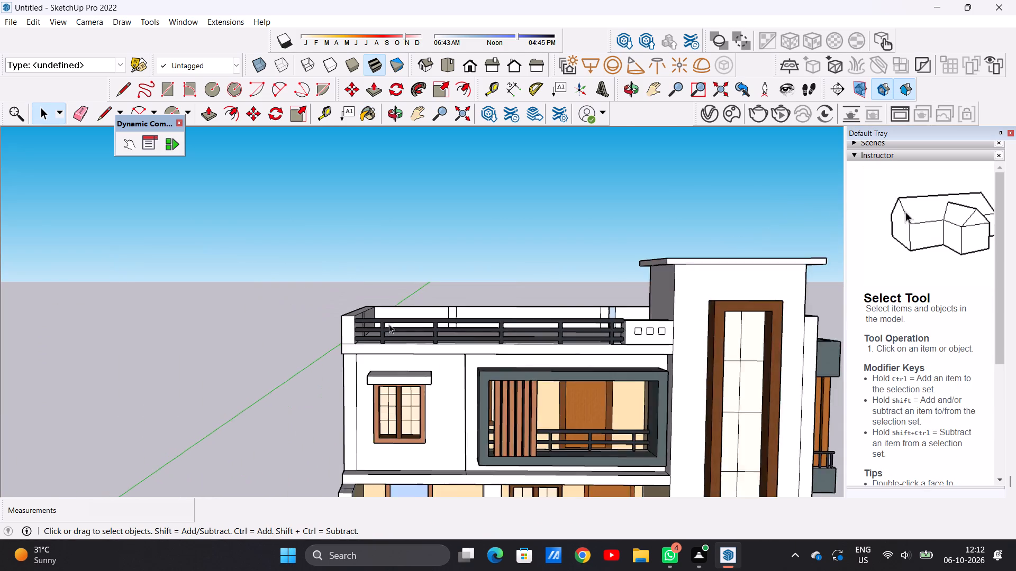
{"action": "scroll", "coordinate": [389, 324], "scroll_direction": "down", "scroll_amount": 8}
{"action": "scroll", "coordinate": [553, 317], "scroll_direction": "up", "scroll_amount": 14}
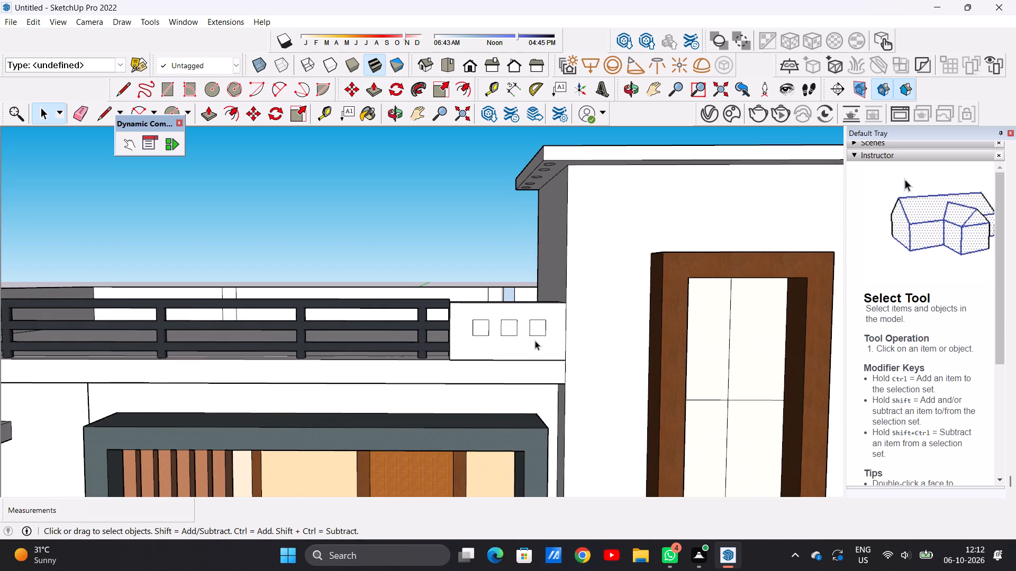
{"action": "scroll", "coordinate": [869, 347], "scroll_direction": "up", "scroll_amount": 6}
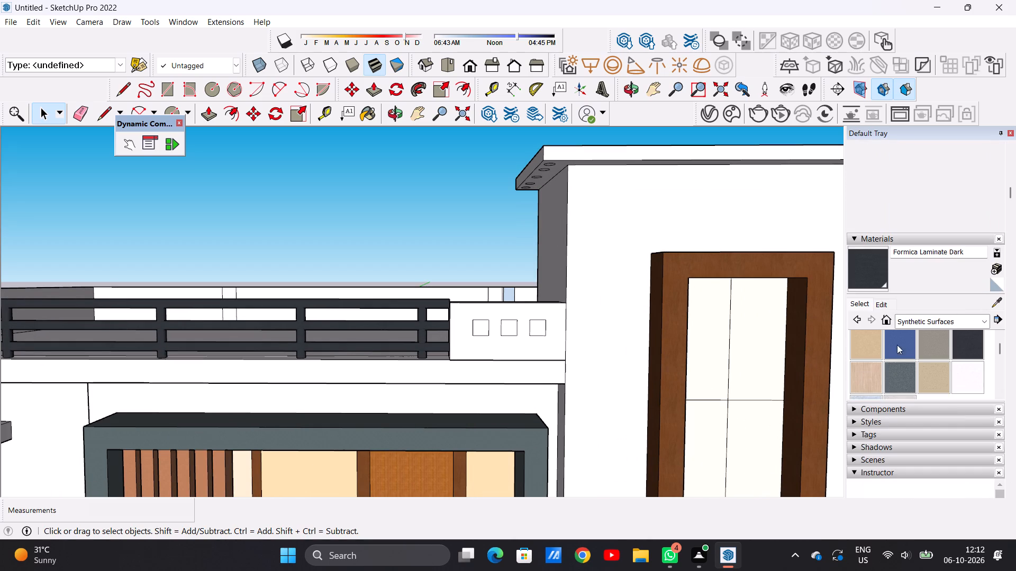
{"action": "left_click", "coordinate": [897, 374]}
{"action": "scroll", "coordinate": [473, 326], "scroll_direction": "up", "scroll_amount": 5}
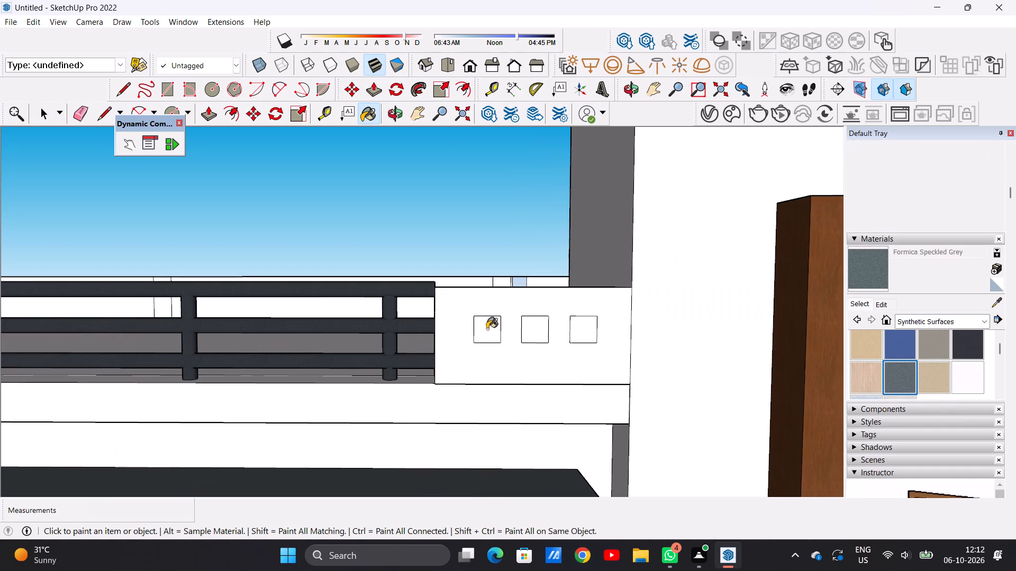
{"action": "left_click", "coordinate": [487, 329]}
{"action": "left_click", "coordinate": [527, 331]}
{"action": "left_click", "coordinate": [573, 332]}
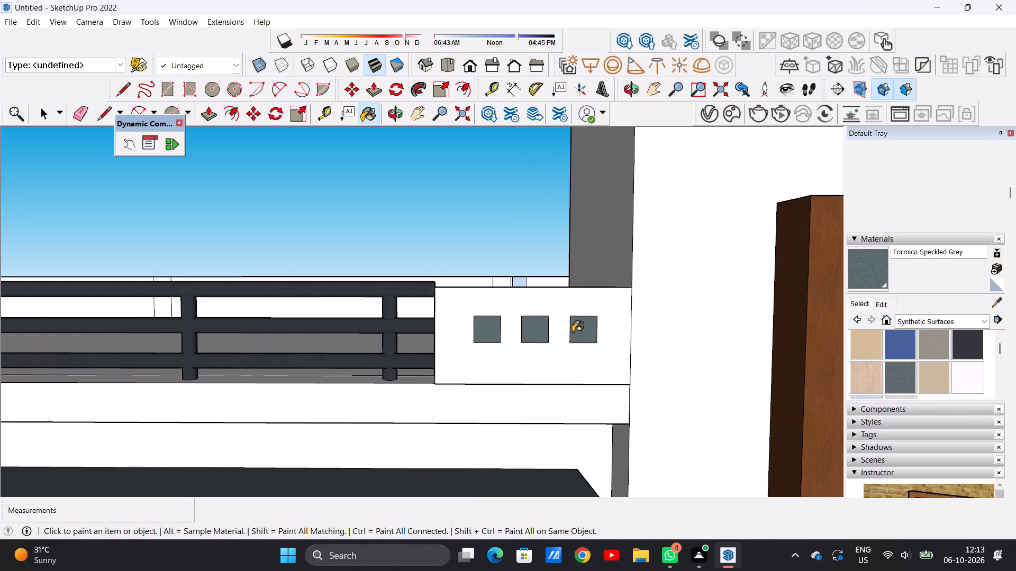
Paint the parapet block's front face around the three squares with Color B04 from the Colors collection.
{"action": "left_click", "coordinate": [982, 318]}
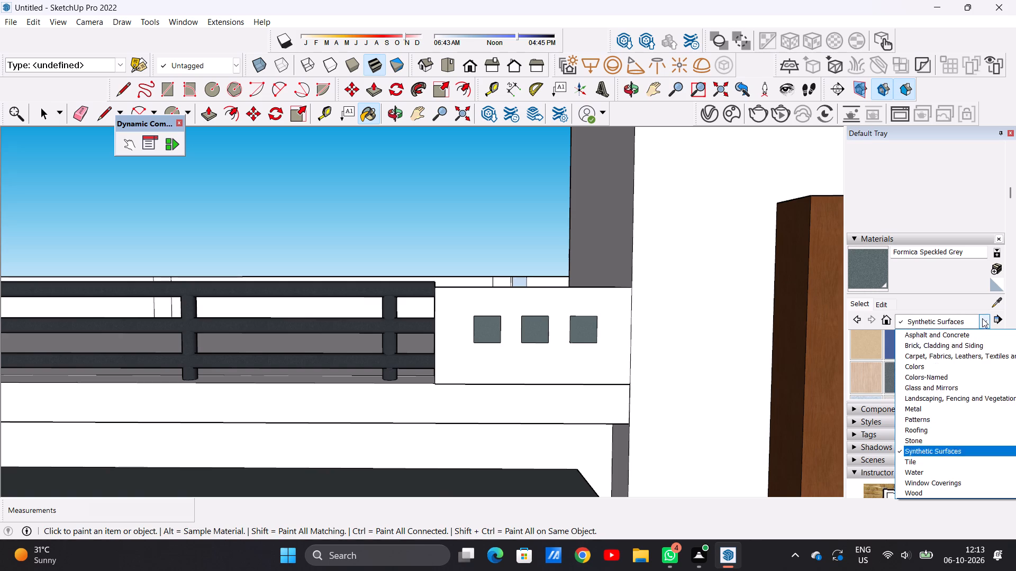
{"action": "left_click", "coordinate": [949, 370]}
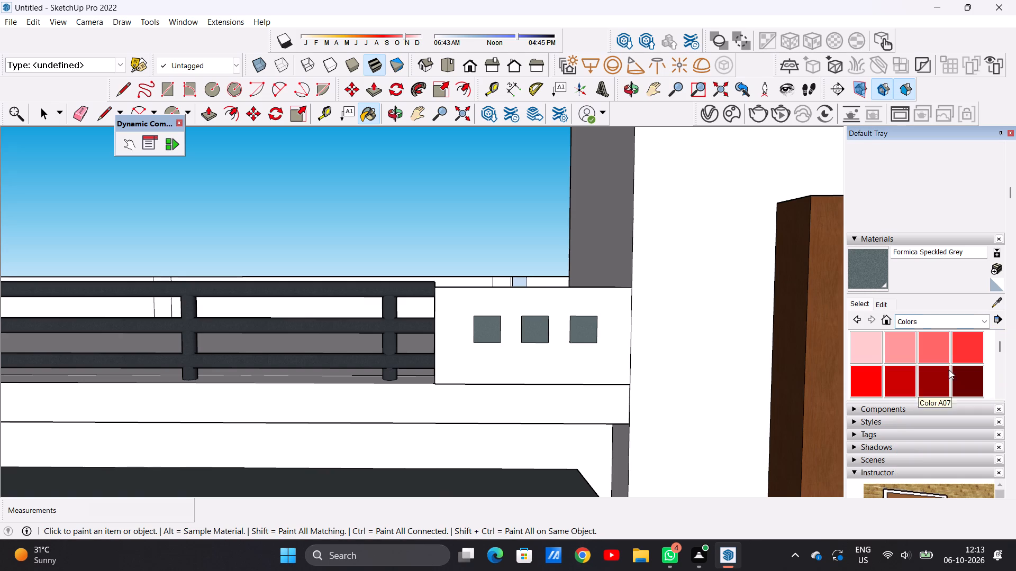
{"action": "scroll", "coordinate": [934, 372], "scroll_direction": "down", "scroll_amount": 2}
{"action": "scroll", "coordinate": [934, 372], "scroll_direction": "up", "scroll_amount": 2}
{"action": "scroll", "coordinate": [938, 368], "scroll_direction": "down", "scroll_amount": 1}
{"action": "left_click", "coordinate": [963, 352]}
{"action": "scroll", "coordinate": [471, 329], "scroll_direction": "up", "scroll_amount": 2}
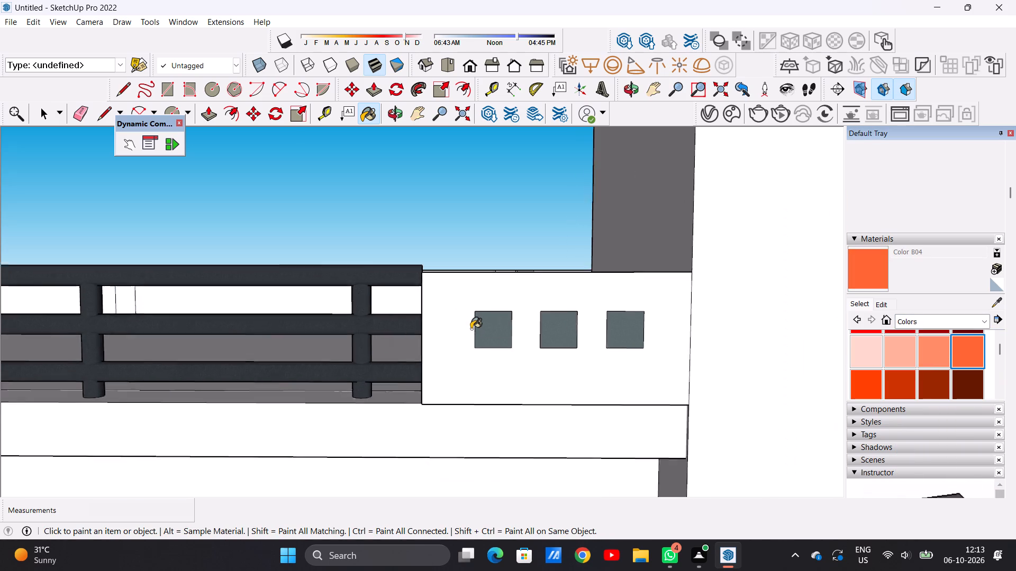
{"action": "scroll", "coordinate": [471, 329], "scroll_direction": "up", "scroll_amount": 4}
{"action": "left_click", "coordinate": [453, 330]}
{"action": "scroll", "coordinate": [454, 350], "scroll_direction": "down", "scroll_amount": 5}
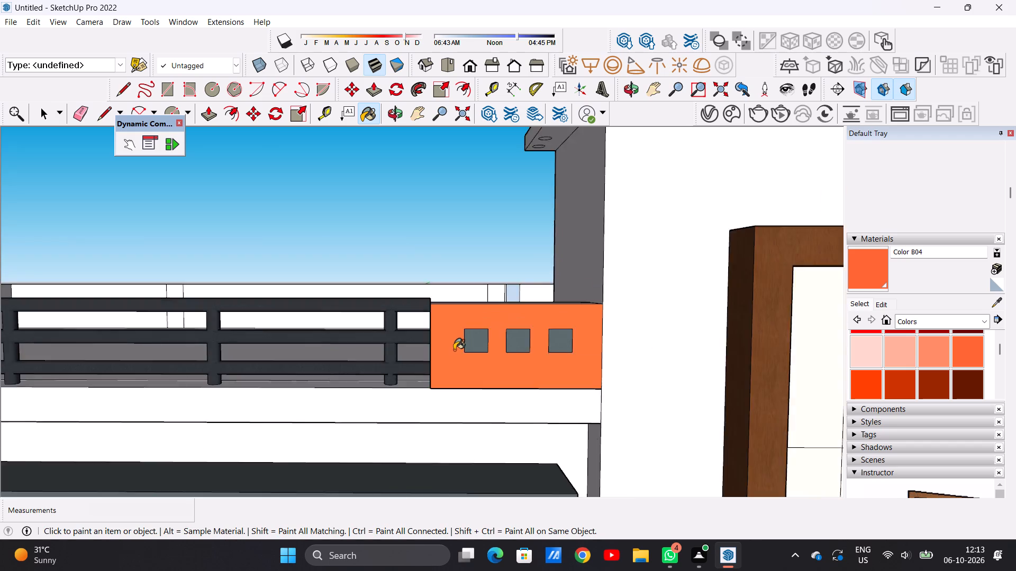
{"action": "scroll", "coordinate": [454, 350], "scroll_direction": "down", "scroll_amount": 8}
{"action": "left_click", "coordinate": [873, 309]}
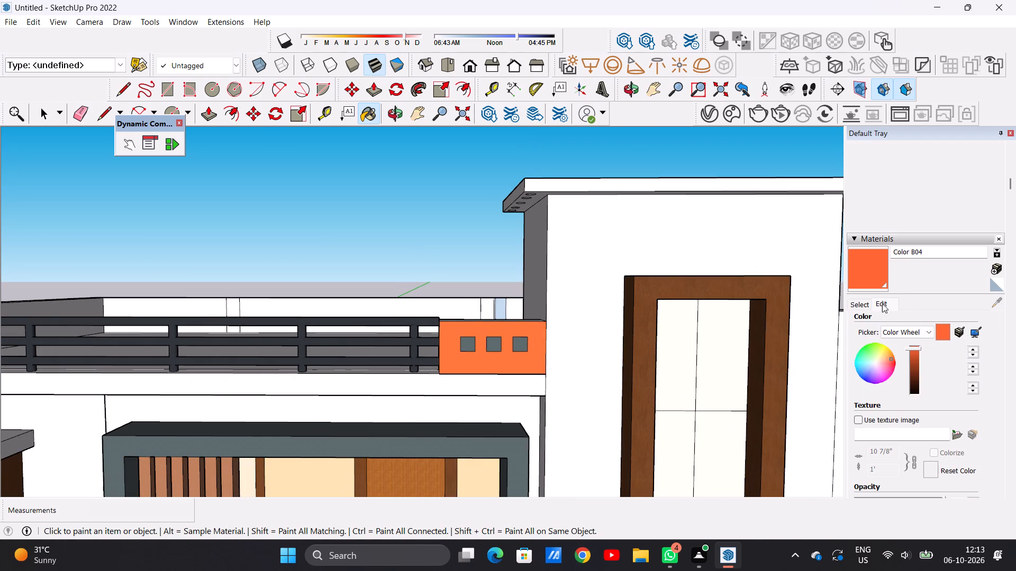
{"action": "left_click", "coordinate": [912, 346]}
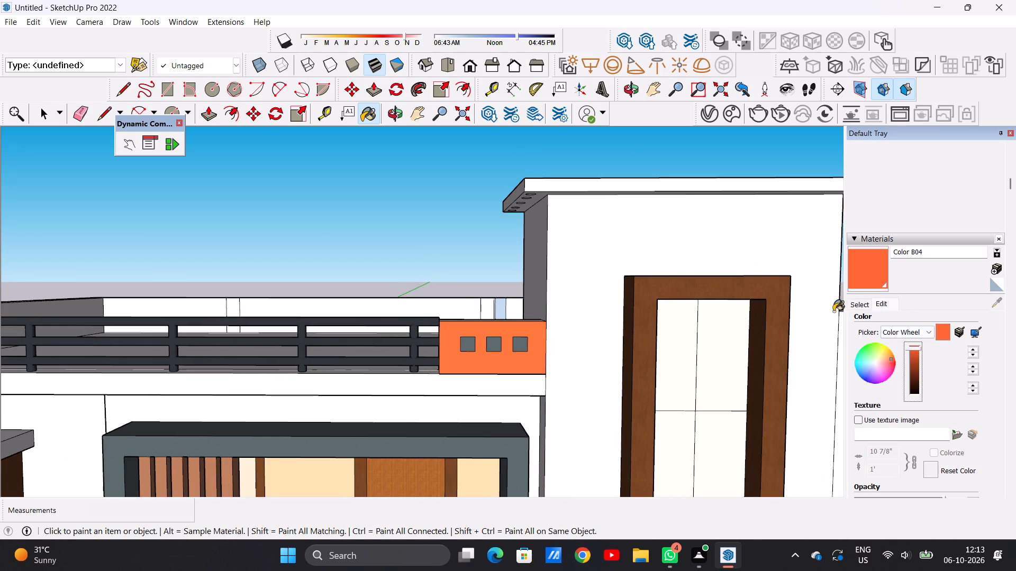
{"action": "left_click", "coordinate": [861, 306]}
Paint the parapet block's front face around the three squares with Color B03.
{"action": "left_click", "coordinate": [935, 351]}
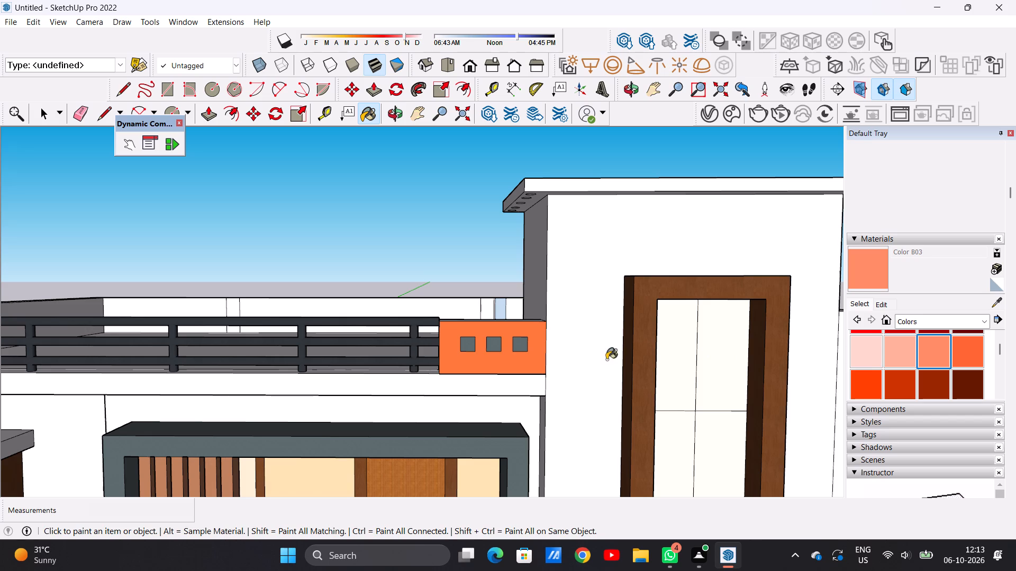
{"action": "left_click", "coordinate": [537, 360]}
{"action": "scroll", "coordinate": [467, 353], "scroll_direction": "up", "scroll_amount": 3}
{"action": "scroll", "coordinate": [504, 350], "scroll_direction": "down", "scroll_amount": 5}
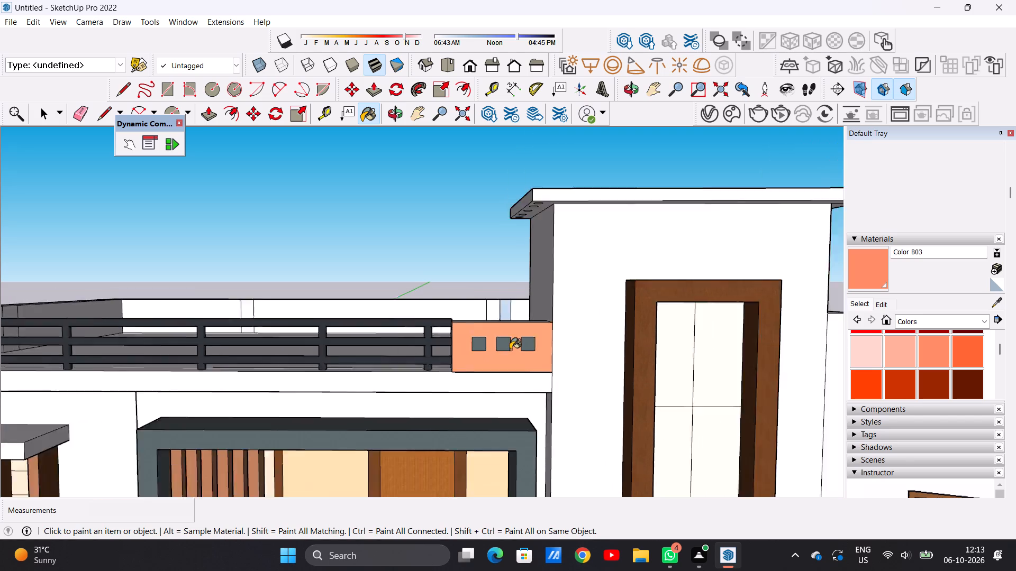
{"action": "scroll", "coordinate": [510, 349], "scroll_direction": "down", "scroll_amount": 4}
{"action": "scroll", "coordinate": [489, 346], "scroll_direction": "up", "scroll_amount": 6}
{"action": "scroll", "coordinate": [489, 346], "scroll_direction": "down", "scroll_amount": 9}
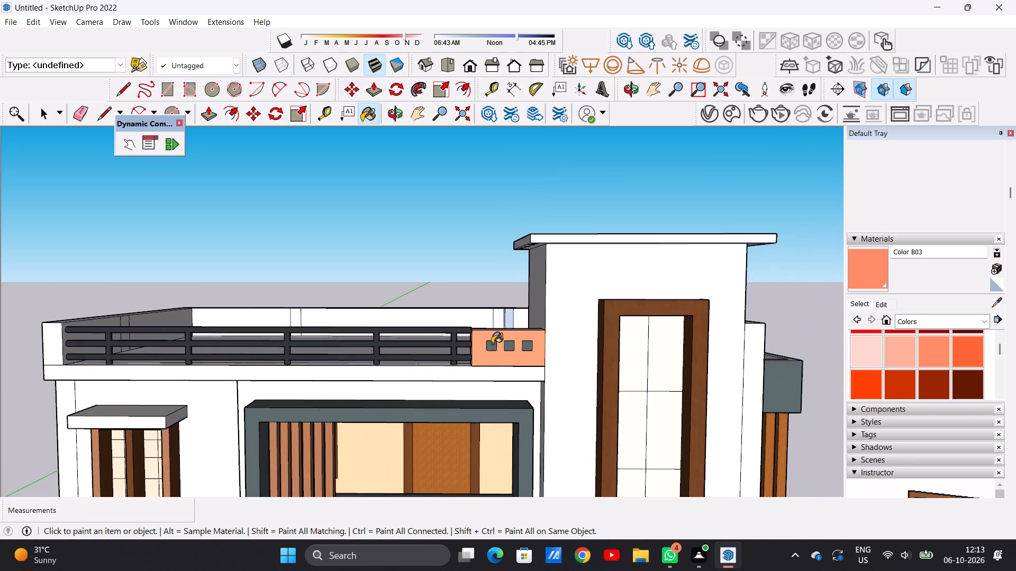
Paint the parapet block's top, railing-side end and terrace-facing back with Color B03.
{"action": "scroll", "coordinate": [495, 341], "scroll_direction": "down", "scroll_amount": 7}
{"action": "middle_click_drag", "start_coordinate": [482, 343], "coordinate": [549, 347]}
{"action": "scroll", "coordinate": [510, 331], "scroll_direction": "up", "scroll_amount": 5}
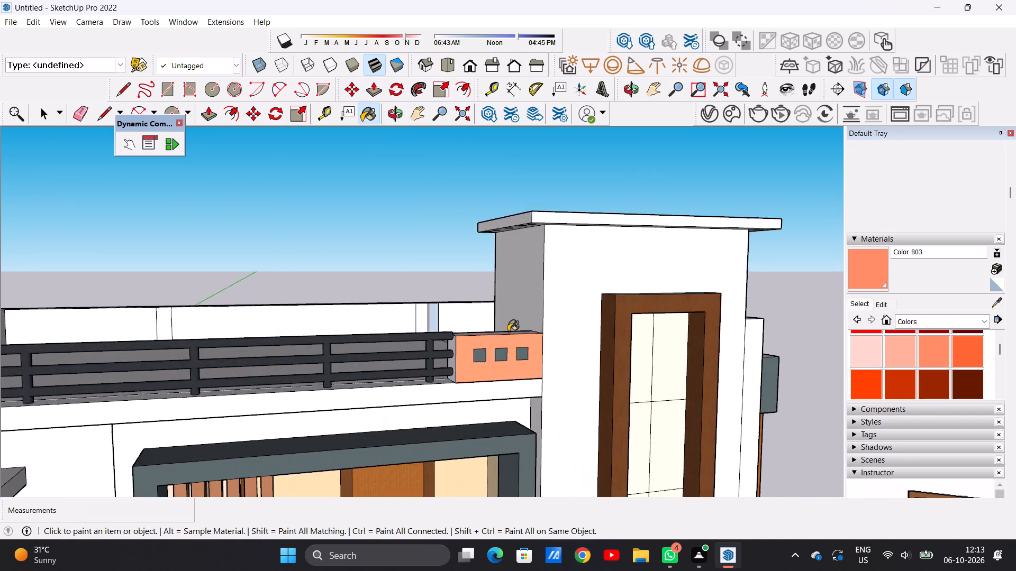
{"action": "scroll", "coordinate": [508, 331], "scroll_direction": "up", "scroll_amount": 13}
{"action": "left_click", "coordinate": [452, 326]}
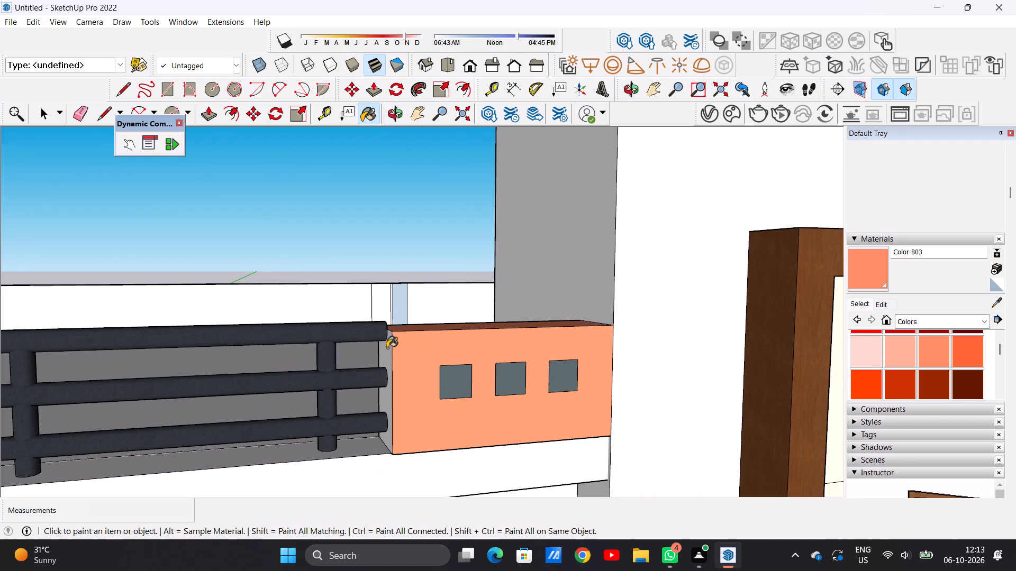
{"action": "left_click", "coordinate": [389, 348]}
{"action": "scroll", "coordinate": [414, 355], "scroll_direction": "down", "scroll_amount": 5}
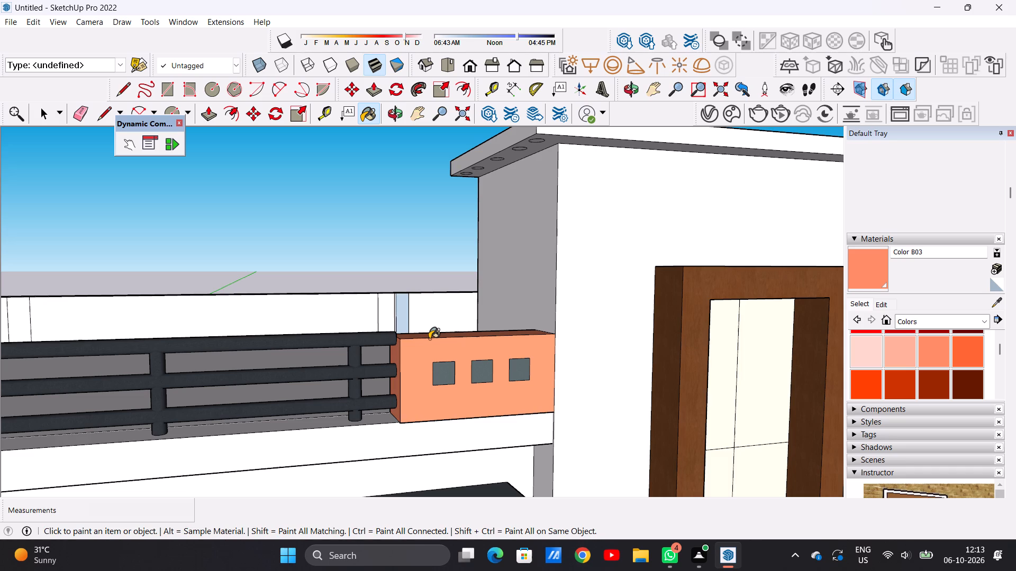
{"action": "scroll", "coordinate": [468, 406], "scroll_direction": "down", "scroll_amount": 7}
{"action": "scroll", "coordinate": [442, 366], "scroll_direction": "up", "scroll_amount": 6}
{"action": "middle_click_drag", "start_coordinate": [425, 357], "coordinate": [429, 365]}
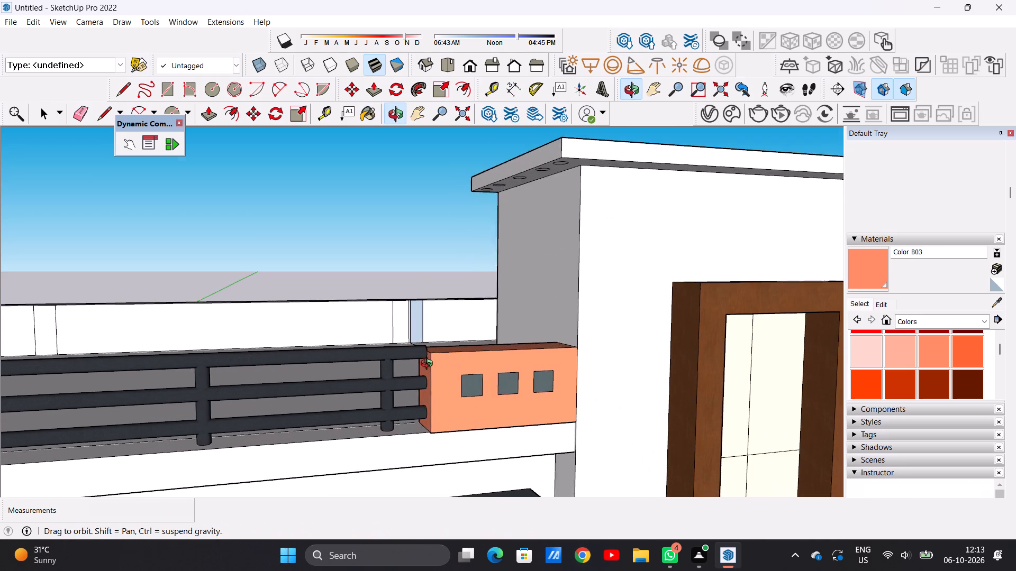
{"action": "middle_click_drag", "start_coordinate": [429, 365], "coordinate": [661, 398]}
{"action": "middle_click_drag", "start_coordinate": [448, 314], "coordinate": [579, 336]}
{"action": "scroll", "coordinate": [636, 336], "scroll_direction": "up", "scroll_amount": 6}
{"action": "left_click", "coordinate": [626, 358]}
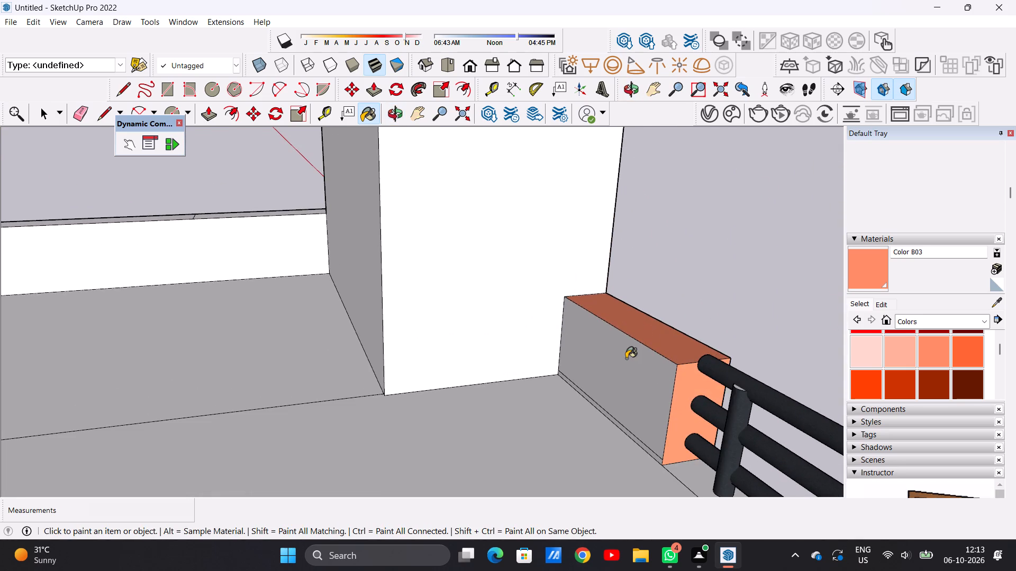
Examine the painted front elevation from several angles, including the upper-floor wall around the window and framed balcony.
{"action": "scroll", "coordinate": [573, 342], "scroll_direction": "down", "scroll_amount": 13}
{"action": "middle_click_drag", "start_coordinate": [670, 348], "coordinate": [396, 327]}
{"action": "scroll", "coordinate": [466, 337], "scroll_direction": "down", "scroll_amount": 10}
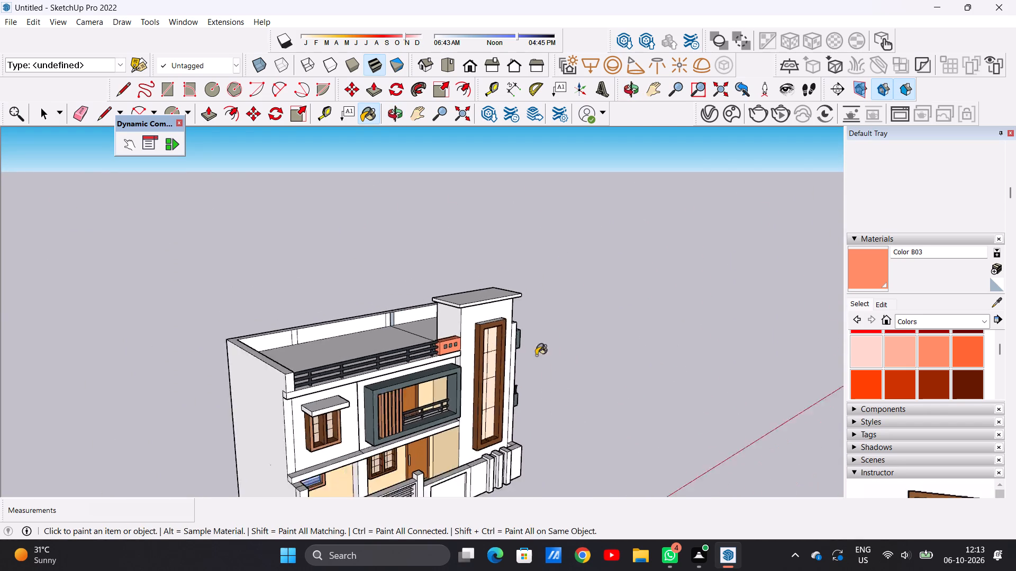
{"action": "scroll", "coordinate": [536, 355], "scroll_direction": "down", "scroll_amount": 2}
{"action": "middle_click_drag", "start_coordinate": [536, 385], "coordinate": [354, 333]}
{"action": "scroll", "coordinate": [399, 348], "scroll_direction": "up", "scroll_amount": 7}
{"action": "scroll", "coordinate": [483, 357], "scroll_direction": "down", "scroll_amount": 7}
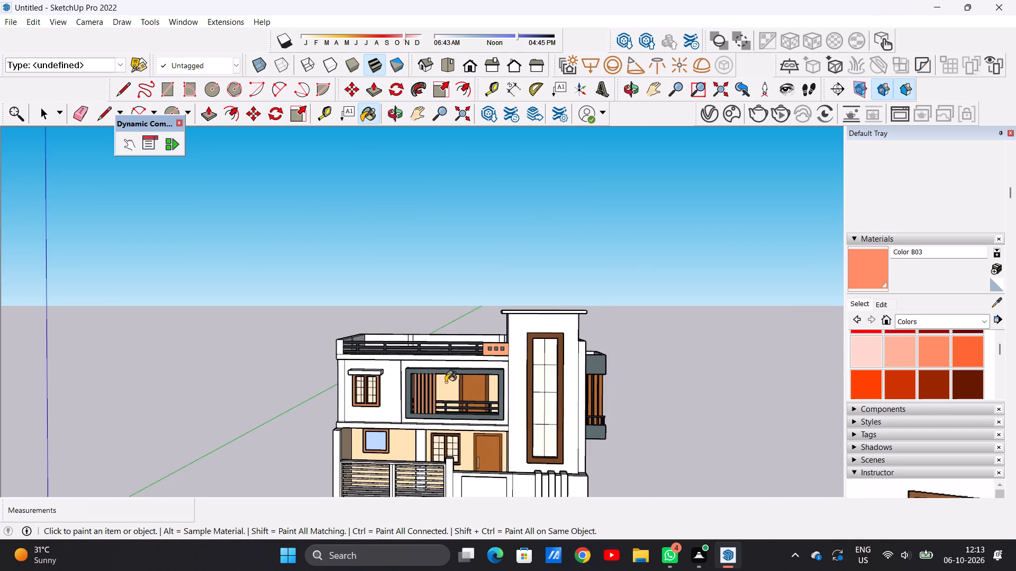
{"action": "scroll", "coordinate": [378, 426], "scroll_direction": "up", "scroll_amount": 7}
{"action": "scroll", "coordinate": [420, 417], "scroll_direction": "down", "scroll_amount": 6}
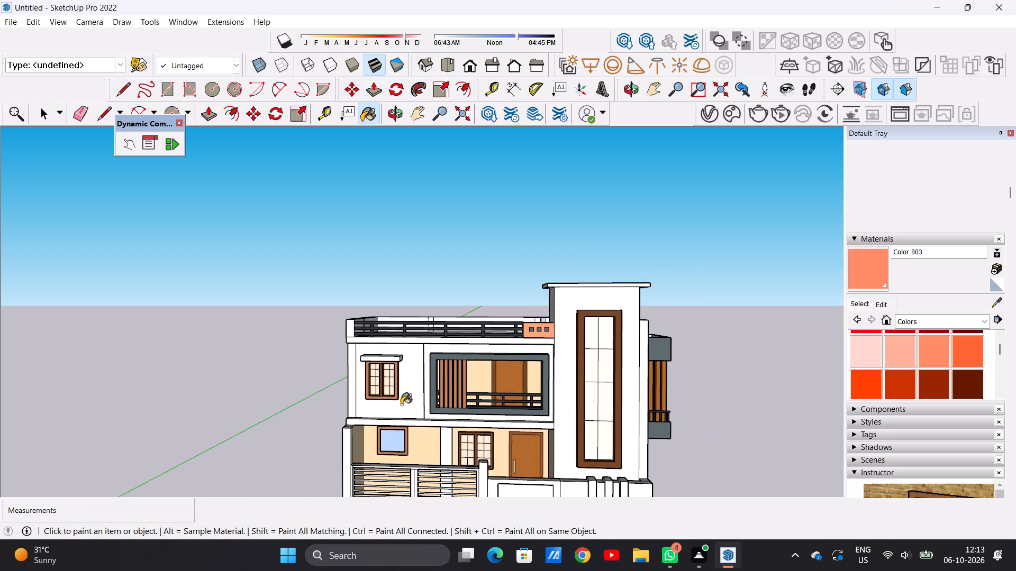
{"action": "scroll", "coordinate": [401, 404], "scroll_direction": "up", "scroll_amount": 4}
{"action": "middle_click_drag", "start_coordinate": [402, 403], "coordinate": [410, 400]}
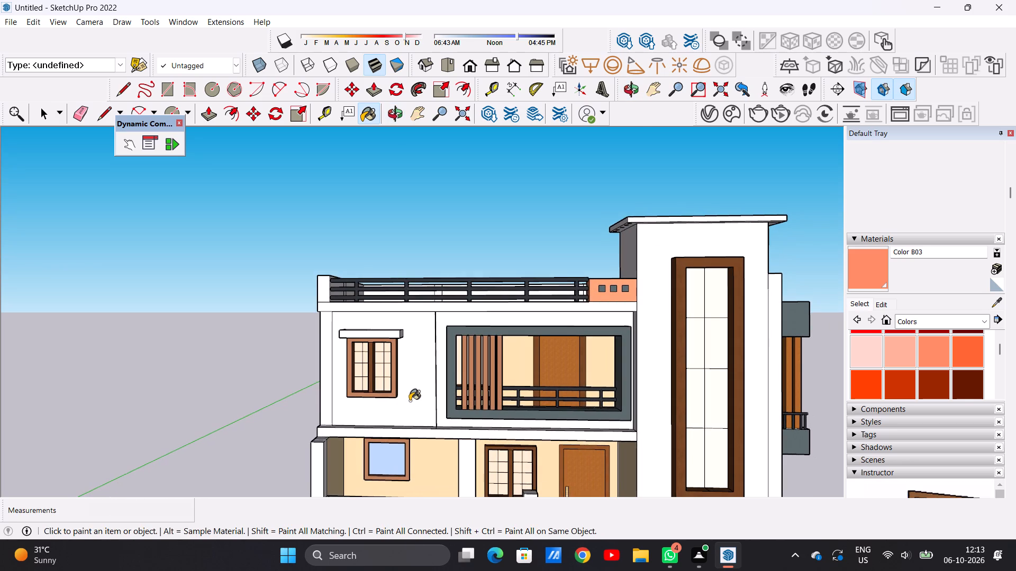
{"action": "scroll", "coordinate": [376, 398], "scroll_direction": "up", "scroll_amount": 4}
{"action": "scroll", "coordinate": [386, 389], "scroll_direction": "down", "scroll_amount": 2}
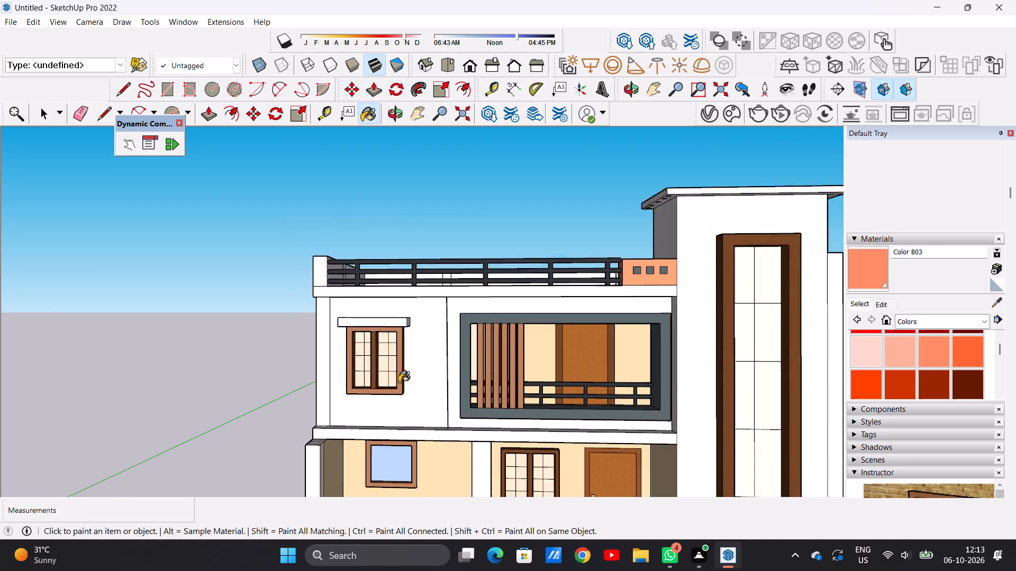
{"action": "scroll", "coordinate": [399, 382], "scroll_direction": "down", "scroll_amount": 2}
{"action": "middle_click_drag", "start_coordinate": [369, 397], "coordinate": [414, 432]}
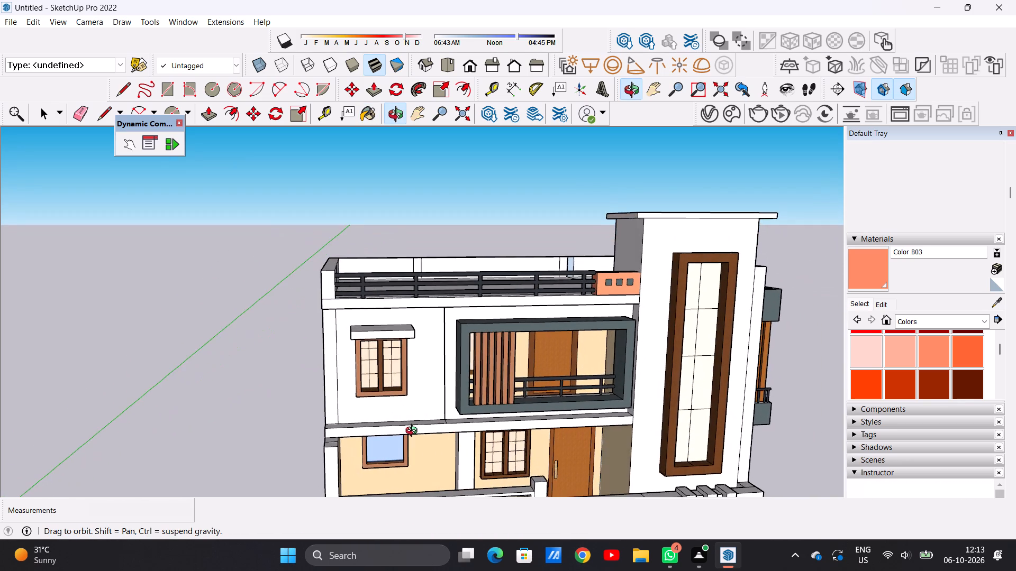
{"action": "middle_click_drag", "start_coordinate": [414, 432], "coordinate": [393, 398]}
{"action": "scroll", "coordinate": [393, 398], "scroll_direction": "down", "scroll_amount": 3}
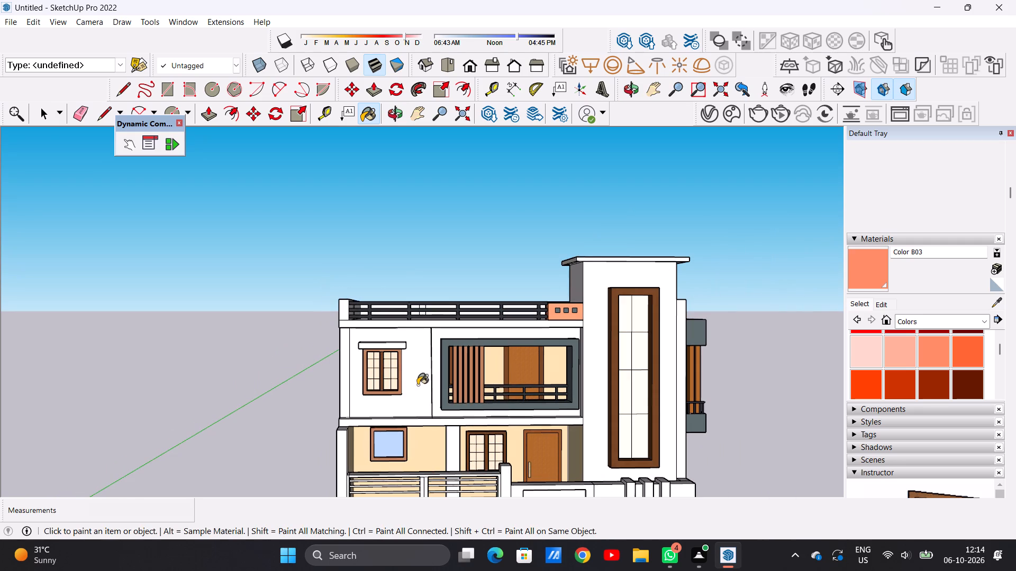
{"action": "scroll", "coordinate": [465, 398], "scroll_direction": "down", "scroll_amount": 3}
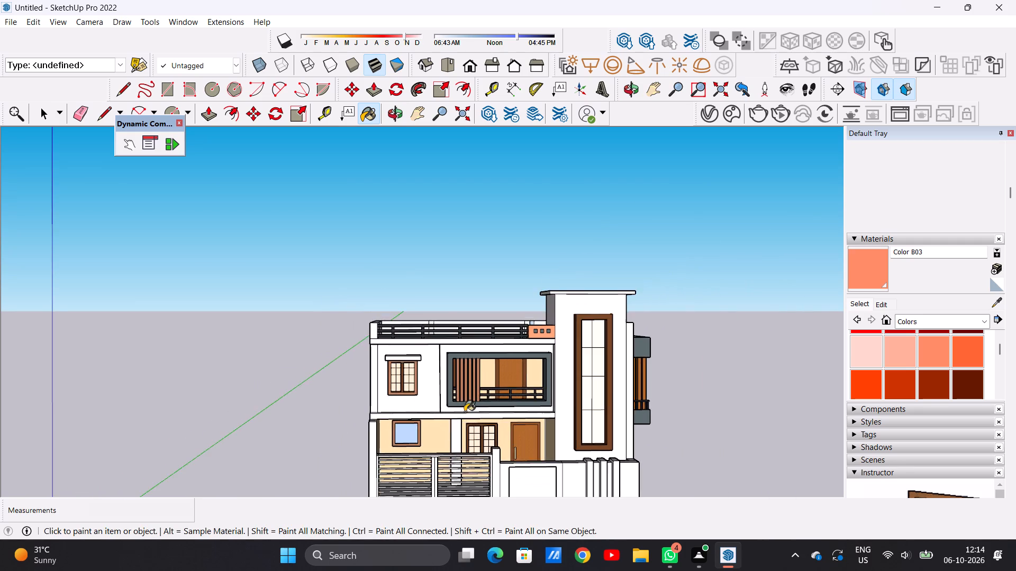
{"action": "scroll", "coordinate": [466, 450], "scroll_direction": "up", "scroll_amount": 7}
{"action": "scroll", "coordinate": [479, 362], "scroll_direction": "up", "scroll_amount": 5}
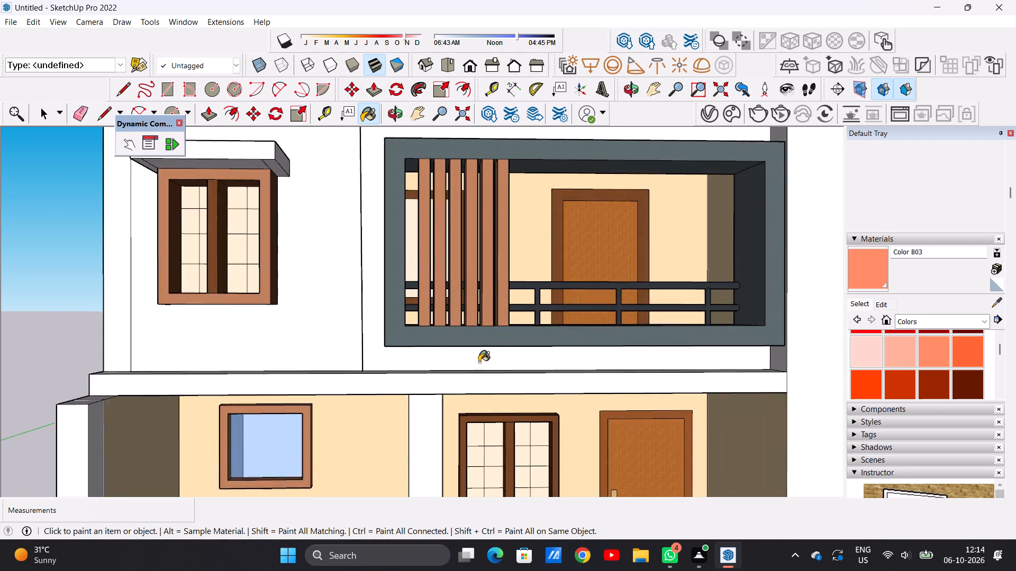
{"action": "scroll", "coordinate": [479, 362], "scroll_direction": "up", "scroll_amount": 1}
{"action": "scroll", "coordinate": [478, 365], "scroll_direction": "down", "scroll_amount": 6}
{"action": "middle_click_drag", "start_coordinate": [481, 369], "coordinate": [477, 413]}
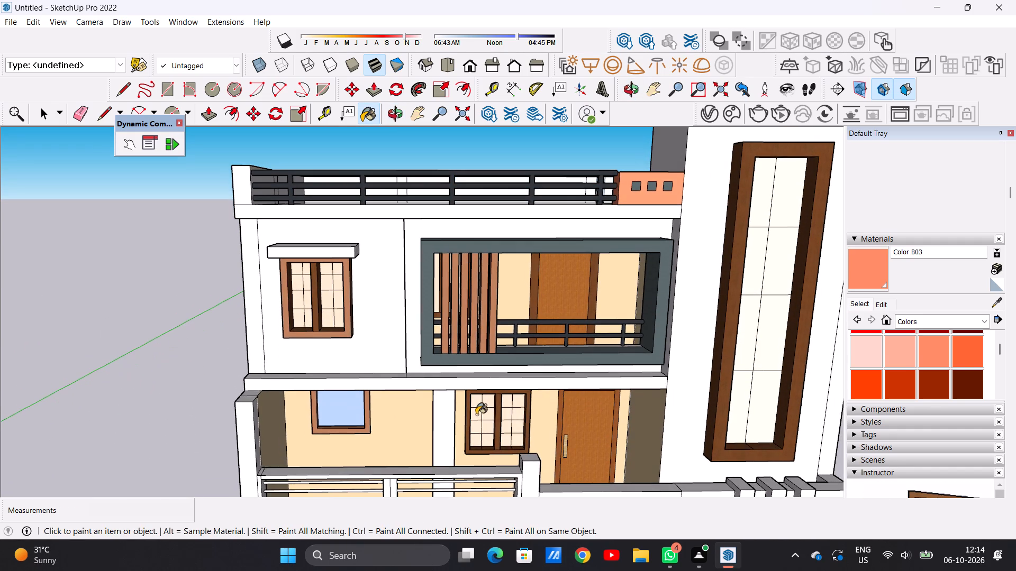
{"action": "scroll", "coordinate": [422, 357], "scroll_direction": "up", "scroll_amount": 6}
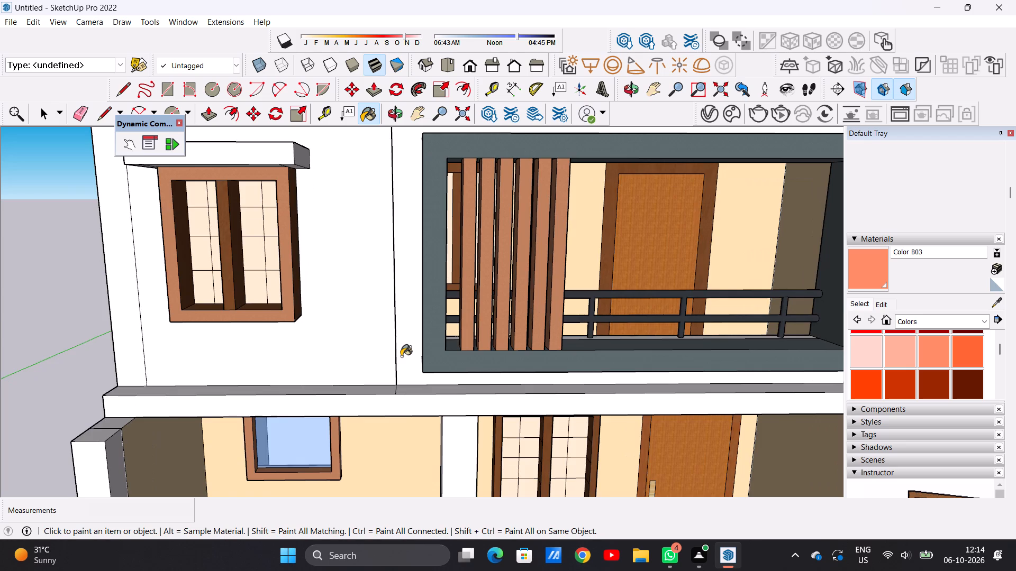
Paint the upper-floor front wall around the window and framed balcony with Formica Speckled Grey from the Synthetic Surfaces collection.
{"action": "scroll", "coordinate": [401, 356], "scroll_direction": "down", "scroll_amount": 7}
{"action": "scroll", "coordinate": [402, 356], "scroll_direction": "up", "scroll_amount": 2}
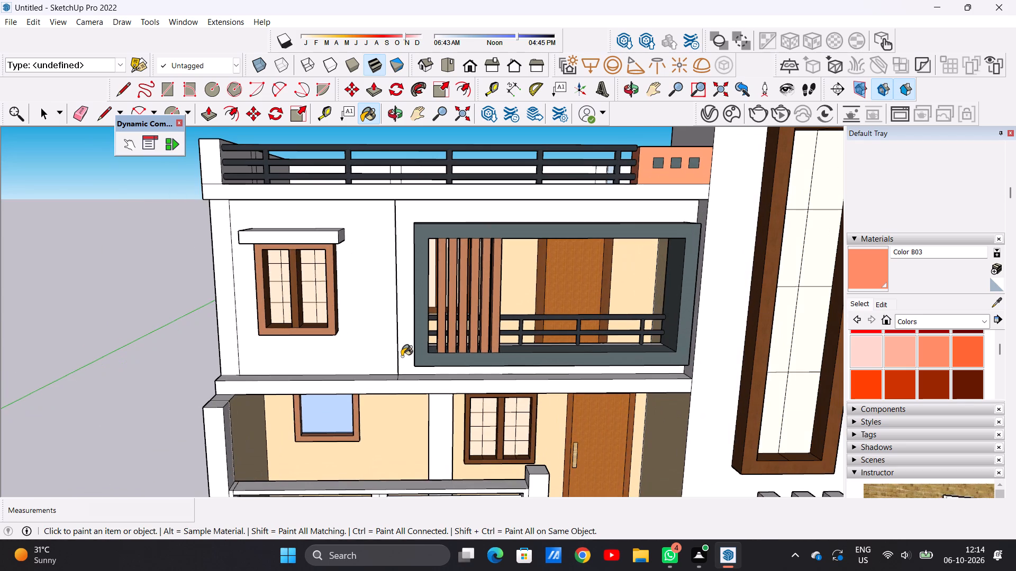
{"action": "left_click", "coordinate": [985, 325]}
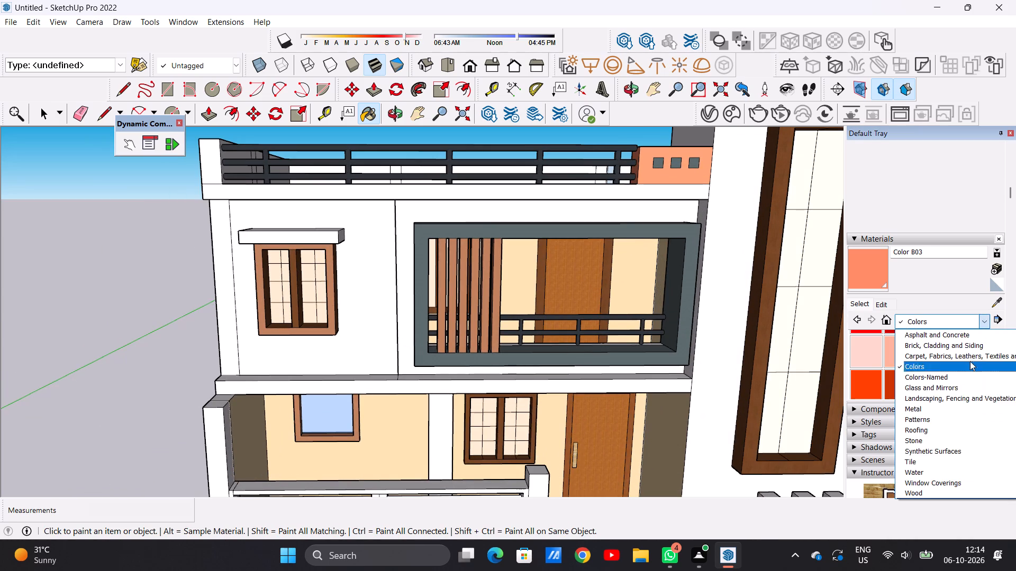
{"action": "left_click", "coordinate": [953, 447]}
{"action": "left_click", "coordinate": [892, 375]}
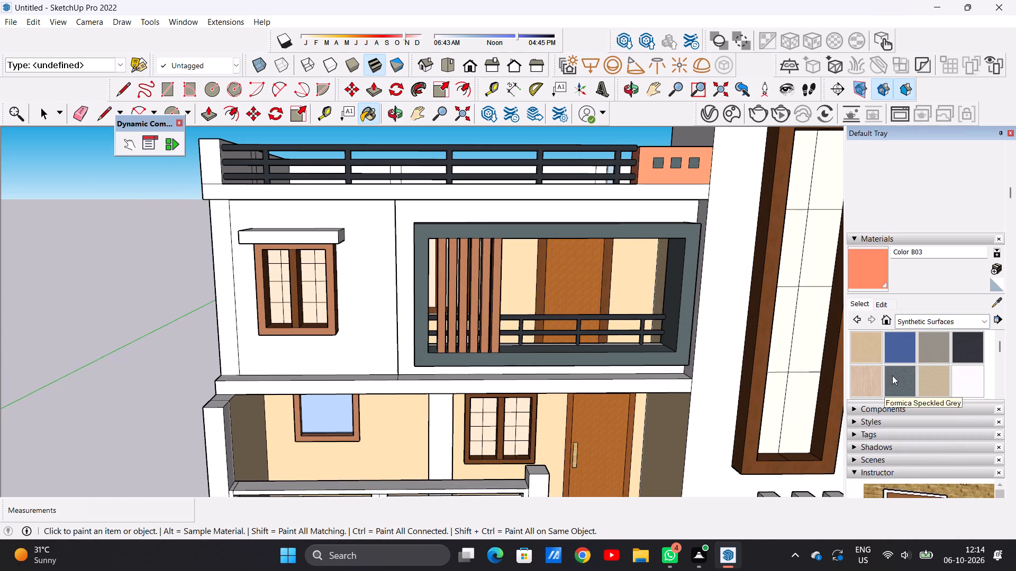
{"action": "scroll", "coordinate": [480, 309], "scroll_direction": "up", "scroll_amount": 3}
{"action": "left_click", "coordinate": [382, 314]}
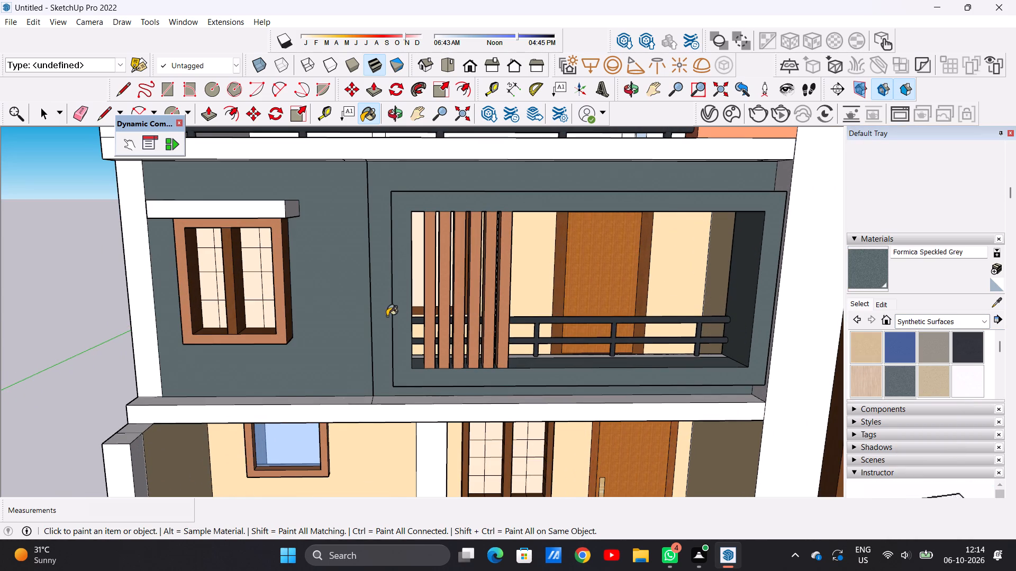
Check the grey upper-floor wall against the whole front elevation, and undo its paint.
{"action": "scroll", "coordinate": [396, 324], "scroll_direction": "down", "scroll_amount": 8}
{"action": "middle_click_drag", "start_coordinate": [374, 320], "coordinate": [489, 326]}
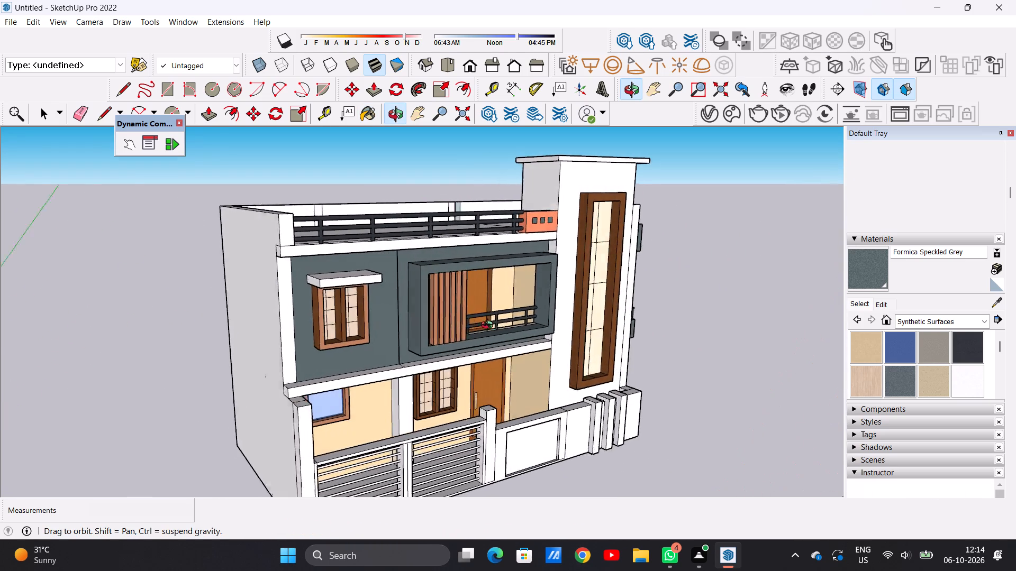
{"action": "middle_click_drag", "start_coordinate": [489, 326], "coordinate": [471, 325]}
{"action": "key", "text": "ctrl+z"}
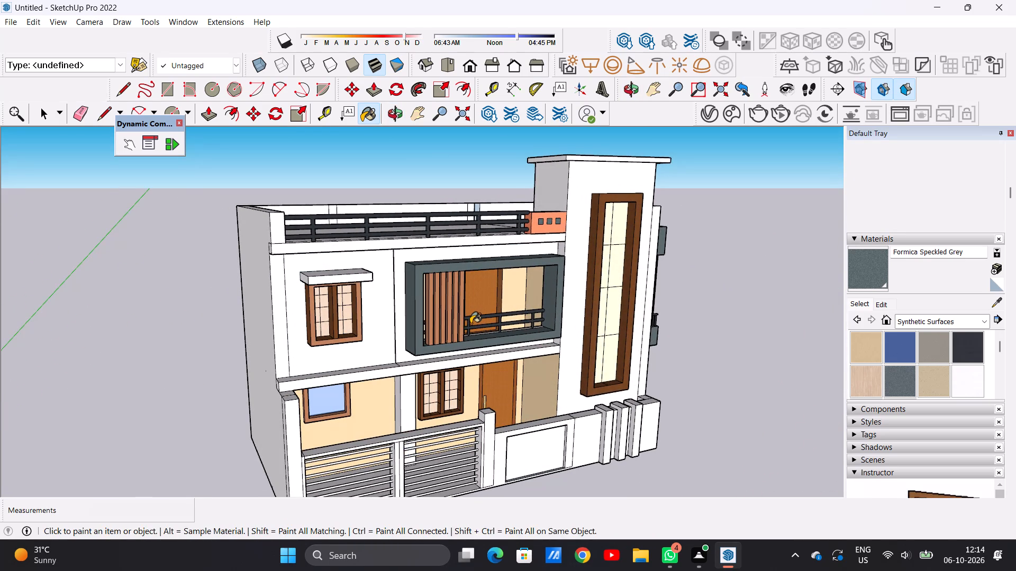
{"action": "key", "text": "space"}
Examine the front elevation from near and far, comparing the upper-floor wall, framed balcony and ground-floor porch.
{"action": "scroll", "coordinate": [391, 281], "scroll_direction": "up", "scroll_amount": 5}
{"action": "scroll", "coordinate": [407, 283], "scroll_direction": "down", "scroll_amount": 7}
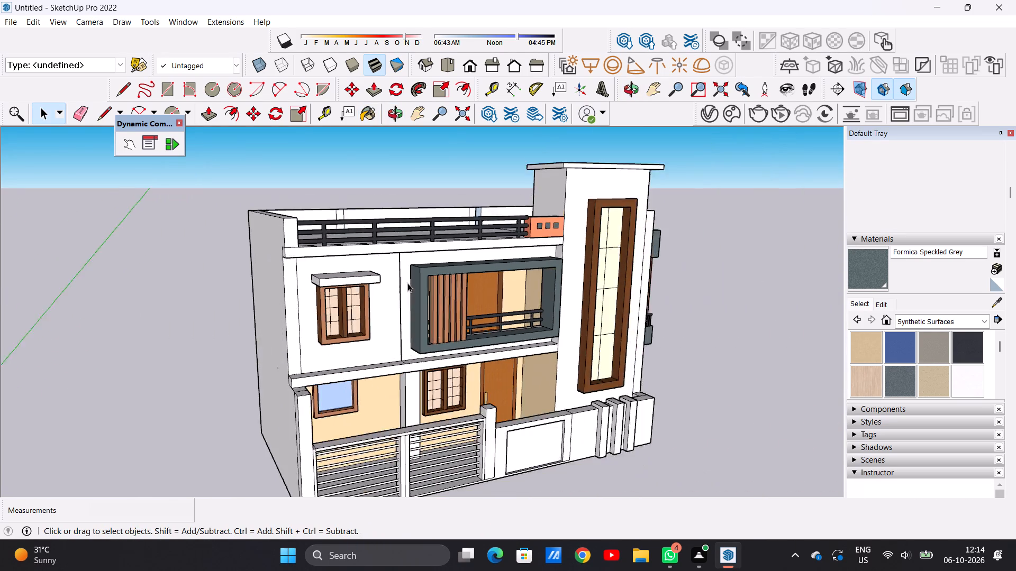
{"action": "scroll", "coordinate": [407, 283], "scroll_direction": "down", "scroll_amount": 3}
{"action": "middle_click_drag", "start_coordinate": [393, 306], "coordinate": [331, 312]}
{"action": "scroll", "coordinate": [333, 312], "scroll_direction": "down", "scroll_amount": 10}
{"action": "middle_click_drag", "start_coordinate": [363, 323], "coordinate": [335, 307]}
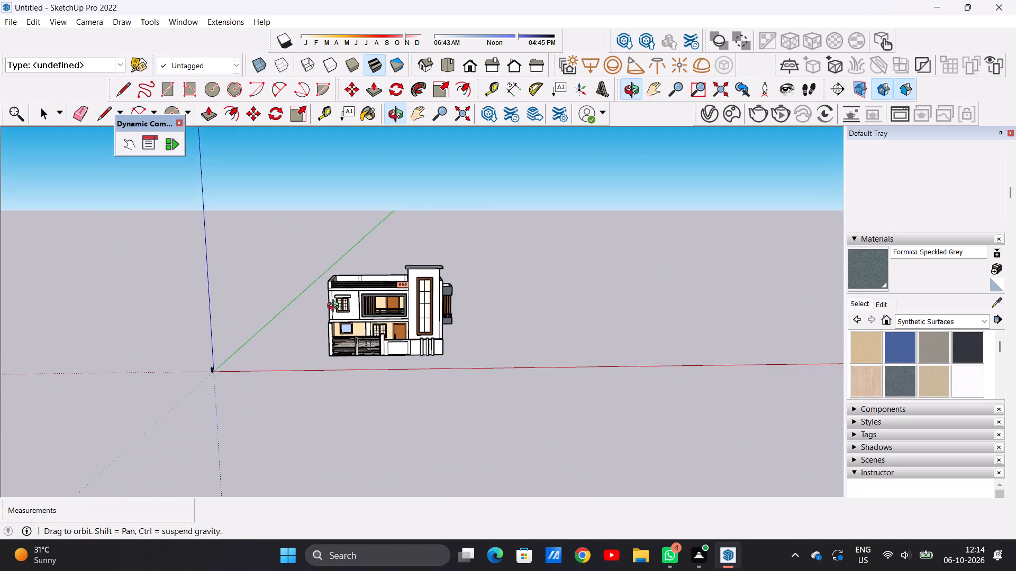
{"action": "middle_click_drag", "start_coordinate": [335, 307], "coordinate": [340, 299]}
{"action": "scroll", "coordinate": [353, 291], "scroll_direction": "up", "scroll_amount": 15}
{"action": "key", "text": "space"}
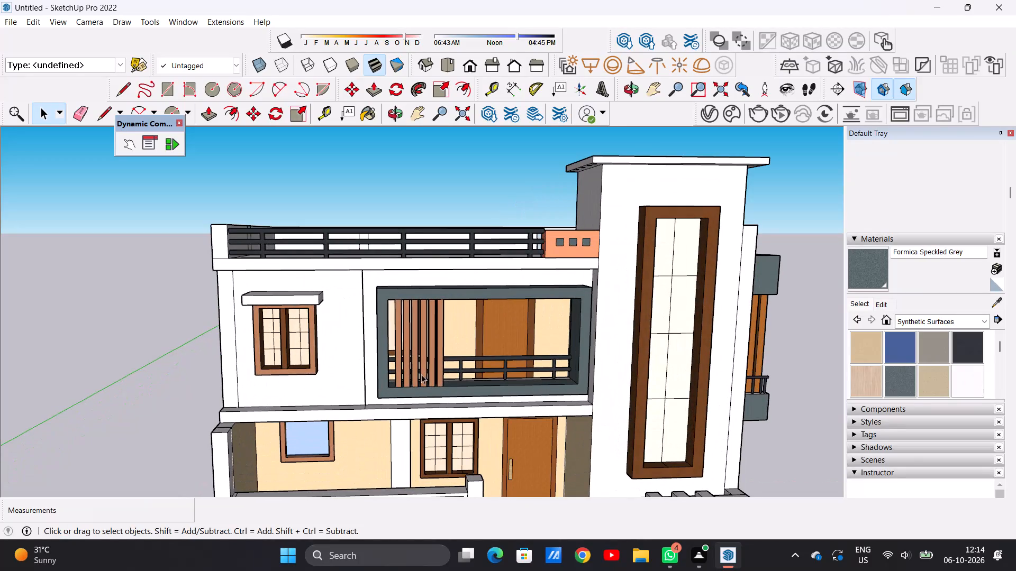
{"action": "middle_click_drag", "start_coordinate": [419, 420], "coordinate": [415, 399]}
{"action": "scroll", "coordinate": [402, 441], "scroll_direction": "up", "scroll_amount": 1}
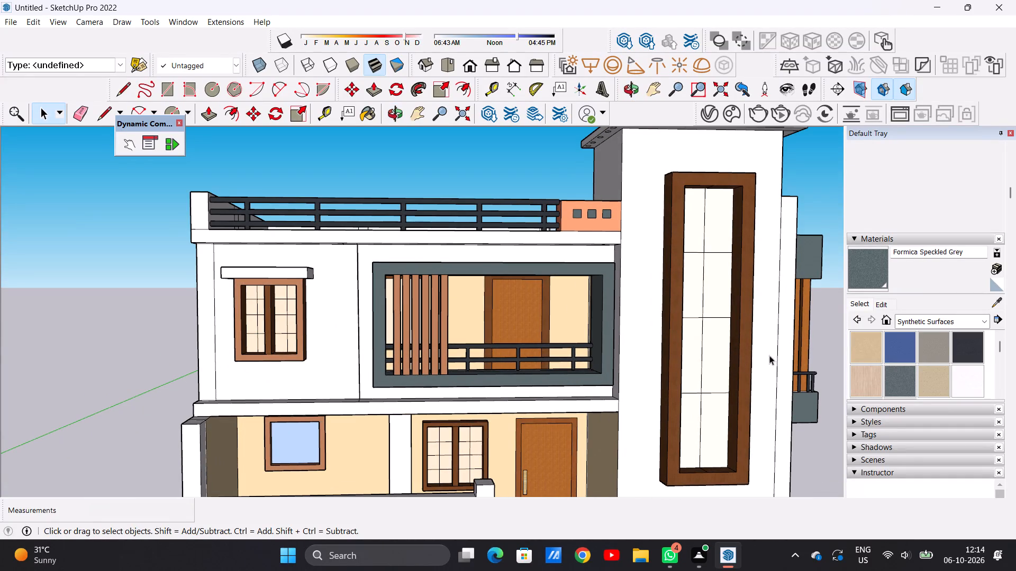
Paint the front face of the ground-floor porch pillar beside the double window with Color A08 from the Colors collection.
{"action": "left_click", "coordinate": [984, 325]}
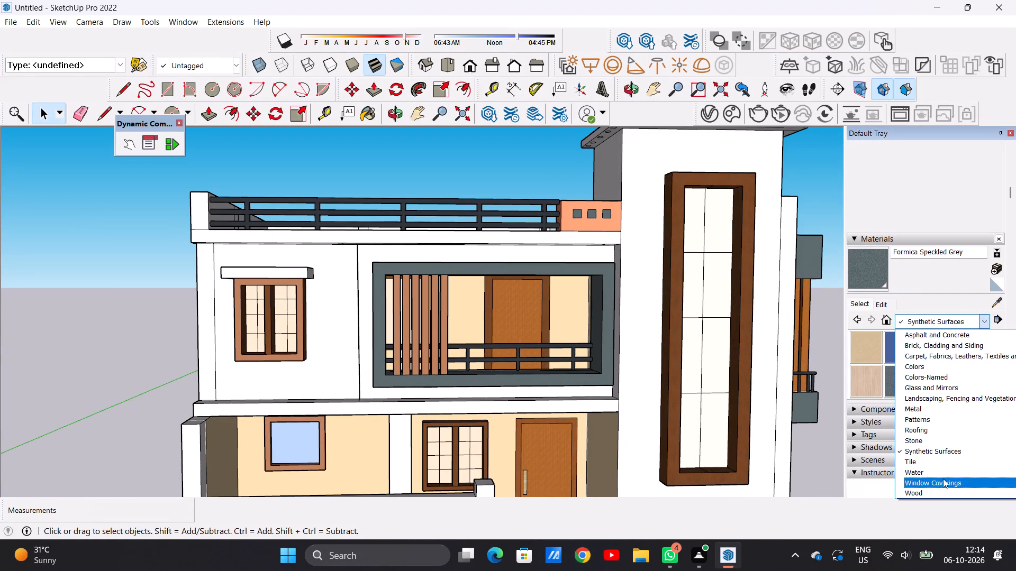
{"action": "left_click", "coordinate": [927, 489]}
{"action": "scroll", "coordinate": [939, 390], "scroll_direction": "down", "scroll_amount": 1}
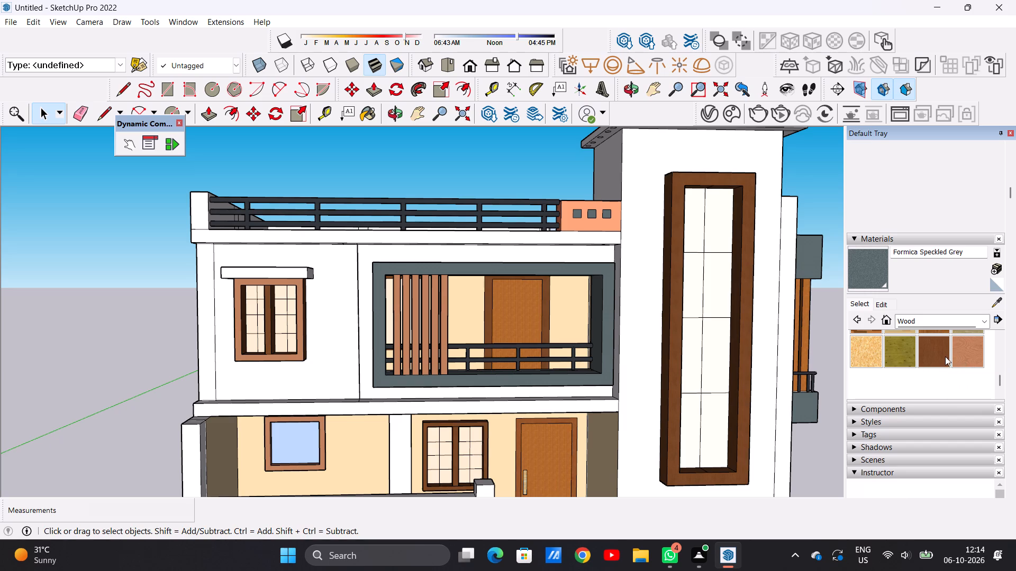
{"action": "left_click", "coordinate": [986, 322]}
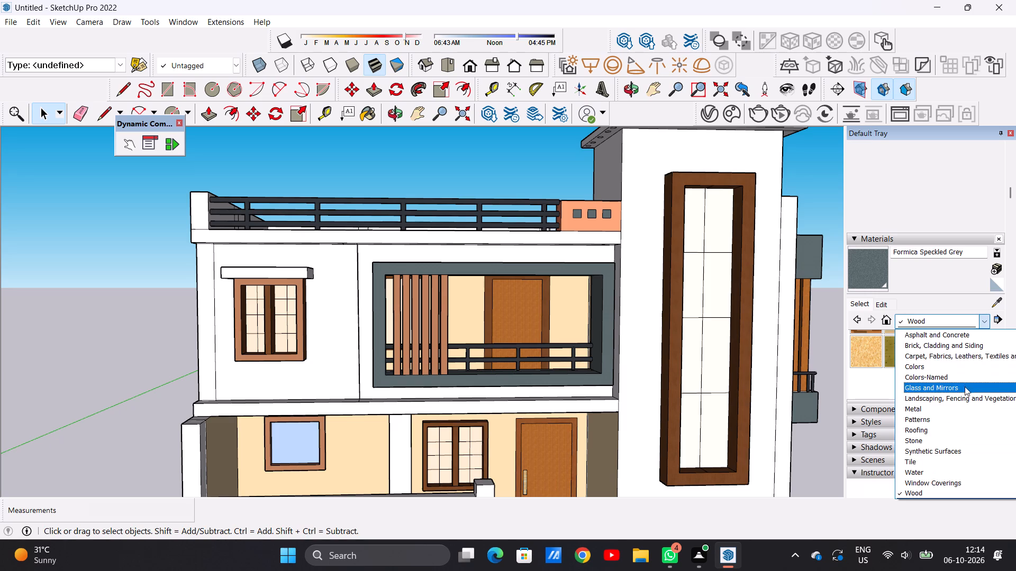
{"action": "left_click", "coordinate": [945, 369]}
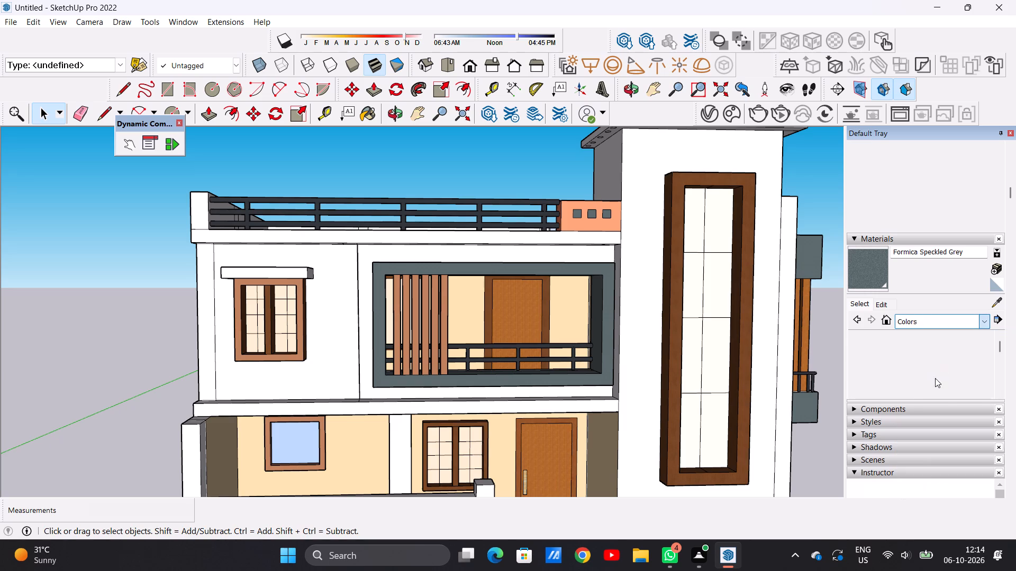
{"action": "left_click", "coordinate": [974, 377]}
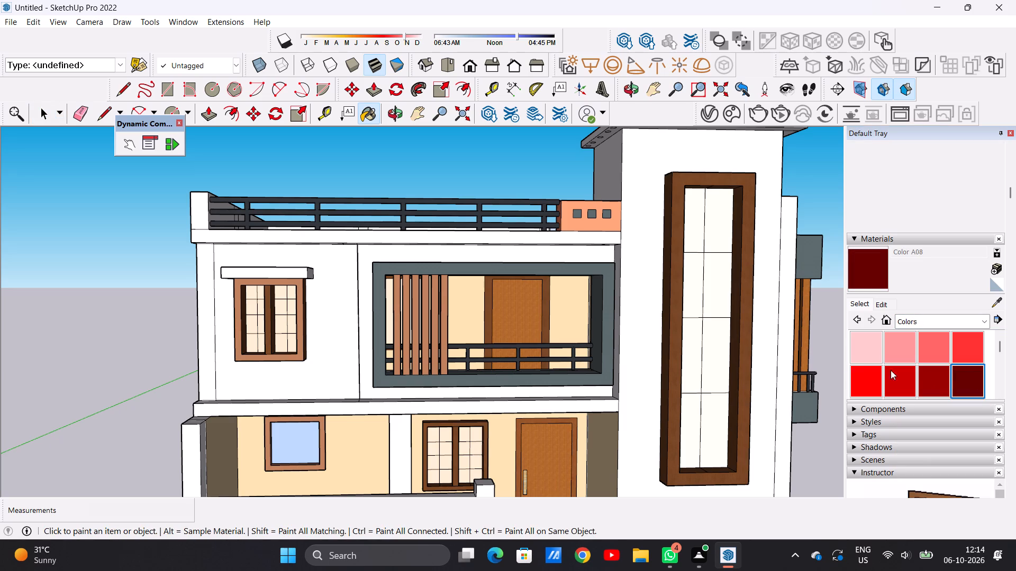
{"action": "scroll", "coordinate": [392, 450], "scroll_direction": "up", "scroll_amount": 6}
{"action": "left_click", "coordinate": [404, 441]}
Repaint the porch pillar's front face with Color B08.
{"action": "scroll", "coordinate": [417, 436], "scroll_direction": "down", "scroll_amount": 4}
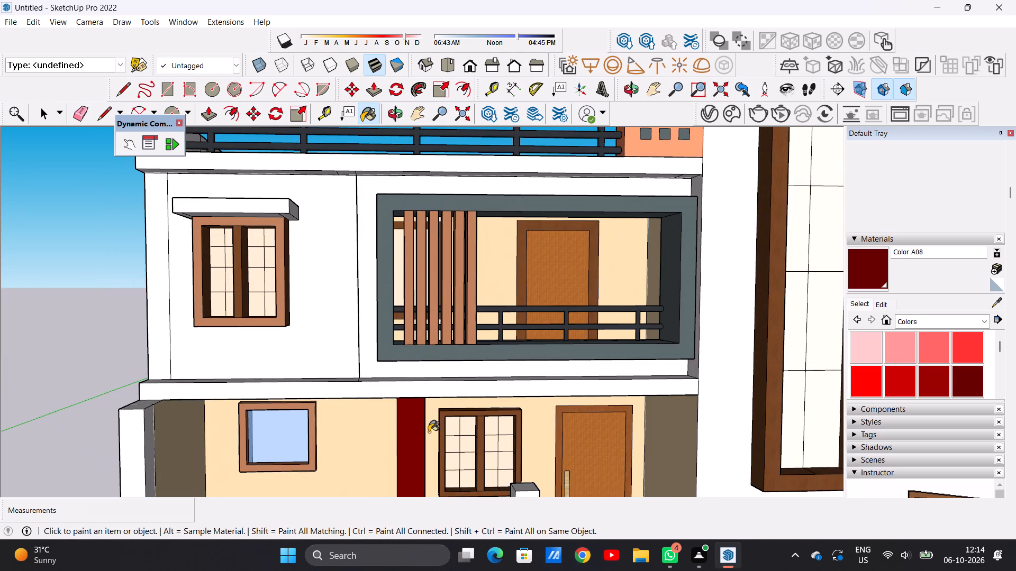
{"action": "scroll", "coordinate": [955, 382], "scroll_direction": "down", "scroll_amount": 1}
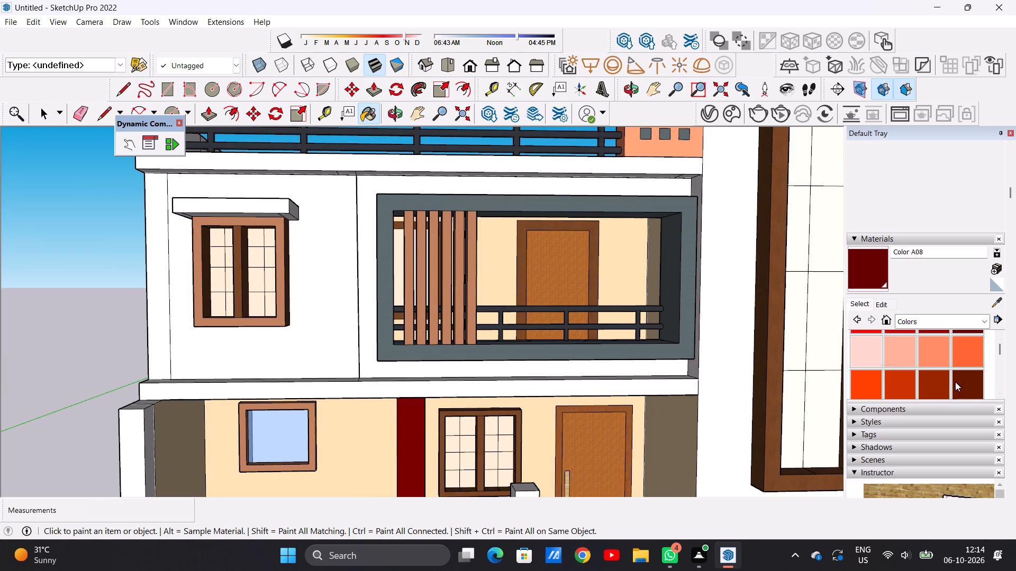
{"action": "left_click", "coordinate": [964, 381]}
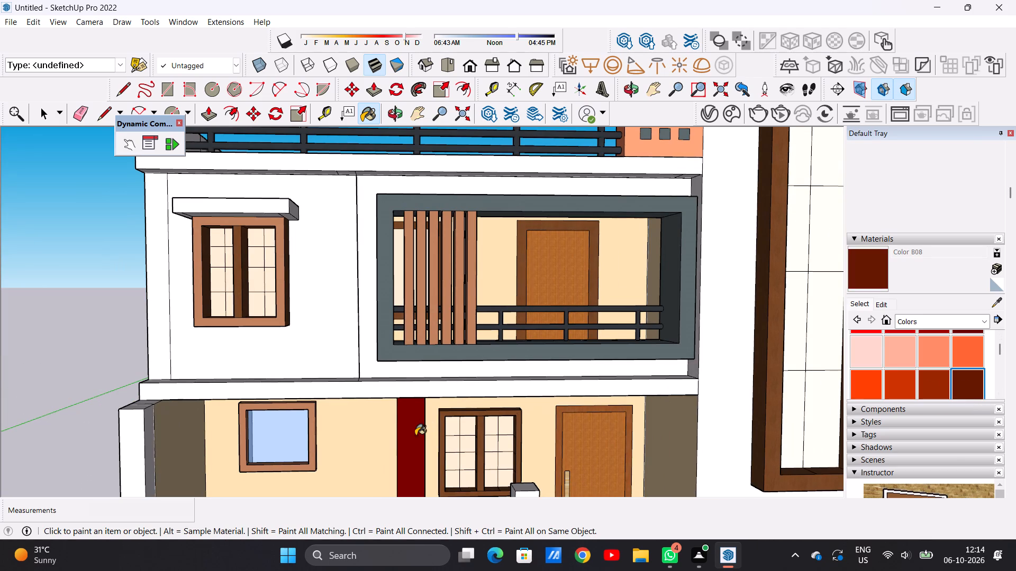
{"action": "left_click", "coordinate": [415, 436]}
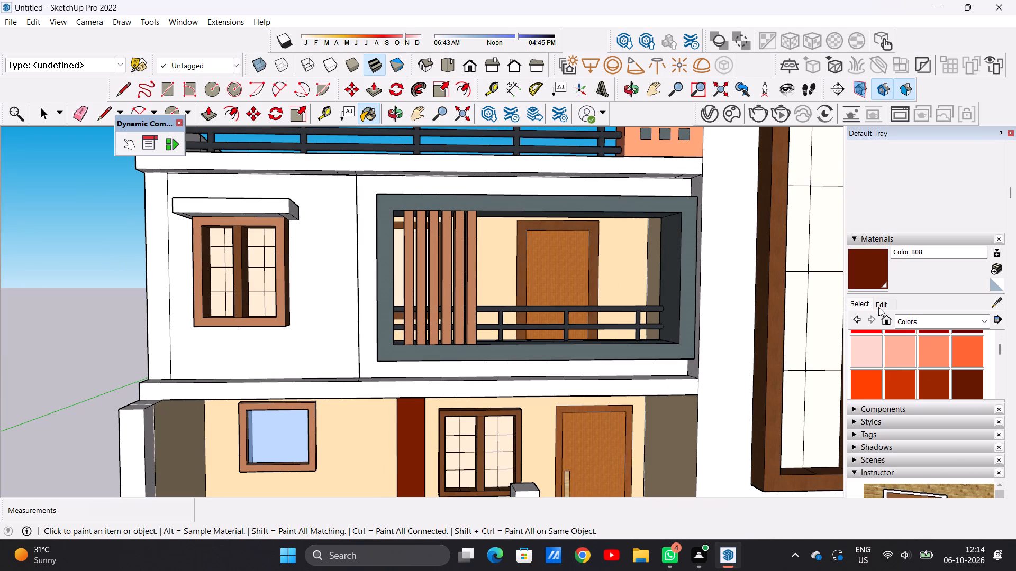
Darken the Color B08 material to a deep brown by lowering its brightness.
{"action": "left_click", "coordinate": [878, 307]}
{"action": "left_click", "coordinate": [915, 381]}
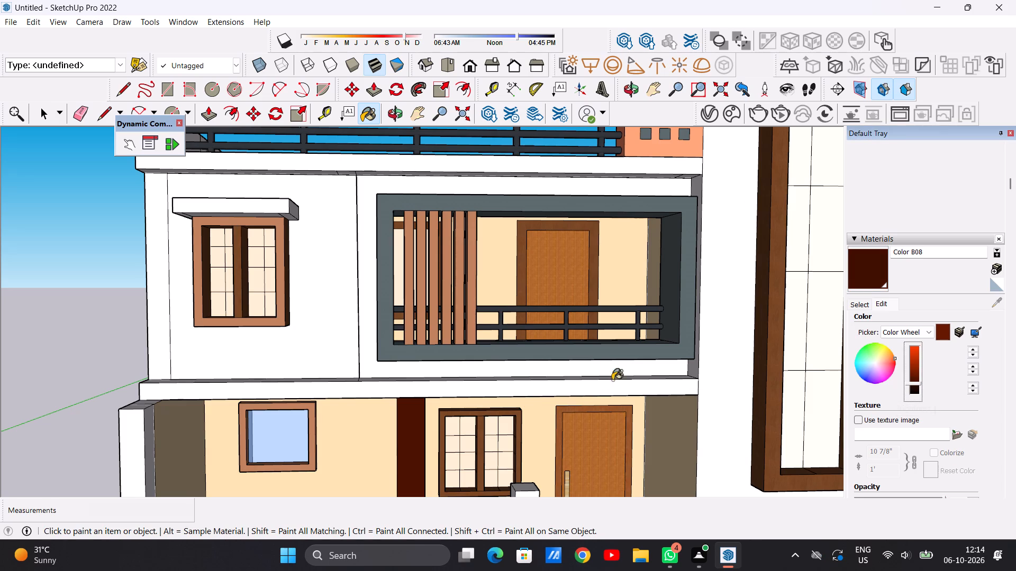
Paint both side faces of the ground-floor porch pillar with the darkened Color B08.
{"action": "scroll", "coordinate": [615, 378], "scroll_direction": "down", "scroll_amount": 11}
{"action": "middle_click_drag", "start_coordinate": [542, 409], "coordinate": [581, 423]}
{"action": "scroll", "coordinate": [548, 373], "scroll_direction": "up", "scroll_amount": 13}
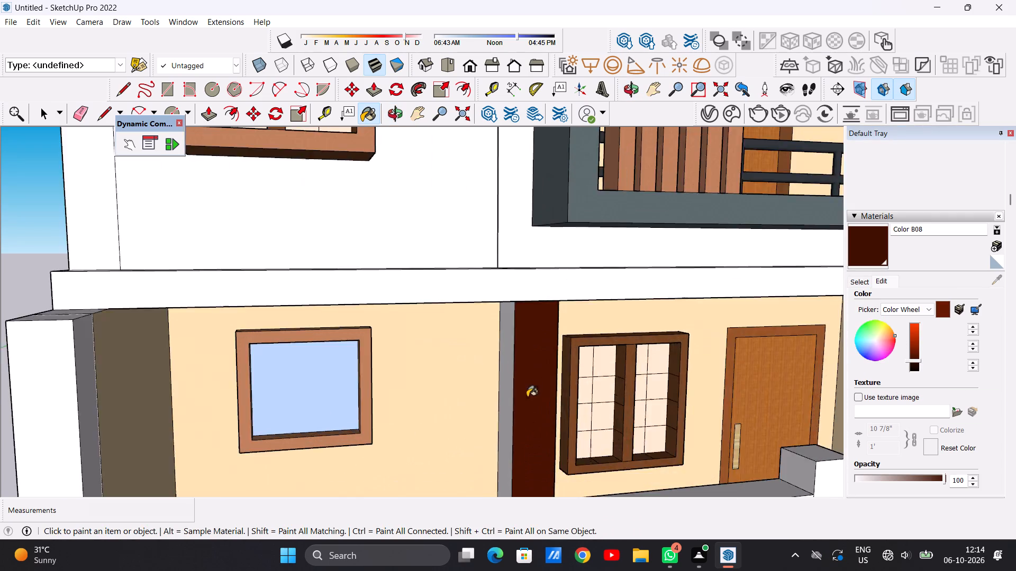
{"action": "scroll", "coordinate": [527, 397], "scroll_direction": "up", "scroll_amount": 9}
{"action": "left_click", "coordinate": [493, 374]}
{"action": "scroll", "coordinate": [518, 376], "scroll_direction": "down", "scroll_amount": 10}
{"action": "middle_click_drag", "start_coordinate": [656, 370], "coordinate": [549, 374]}
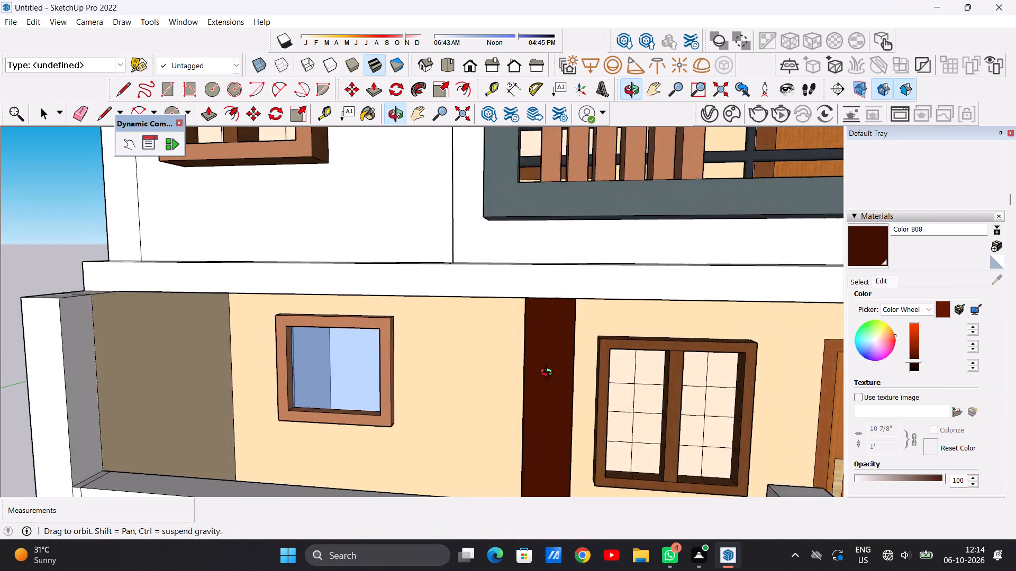
{"action": "middle_click_drag", "start_coordinate": [549, 374], "coordinate": [453, 377]}
{"action": "scroll", "coordinate": [581, 375], "scroll_direction": "up", "scroll_amount": 6}
{"action": "left_click", "coordinate": [550, 380]}
{"action": "scroll", "coordinate": [560, 405], "scroll_direction": "down", "scroll_amount": 13}
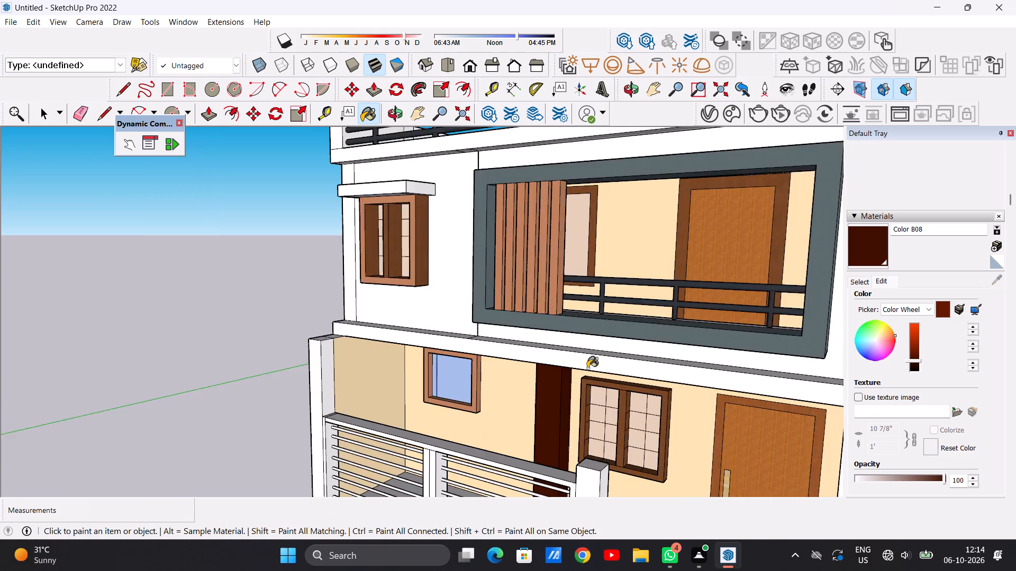
Darken the Color B08 material further to a near-black brown on the porch pillar.
{"action": "scroll", "coordinate": [587, 368], "scroll_direction": "down", "scroll_amount": 5}
{"action": "middle_click_drag", "start_coordinate": [536, 404], "coordinate": [632, 395]}
{"action": "scroll", "coordinate": [551, 391], "scroll_direction": "up", "scroll_amount": 4}
{"action": "middle_click_drag", "start_coordinate": [547, 391], "coordinate": [616, 390]}
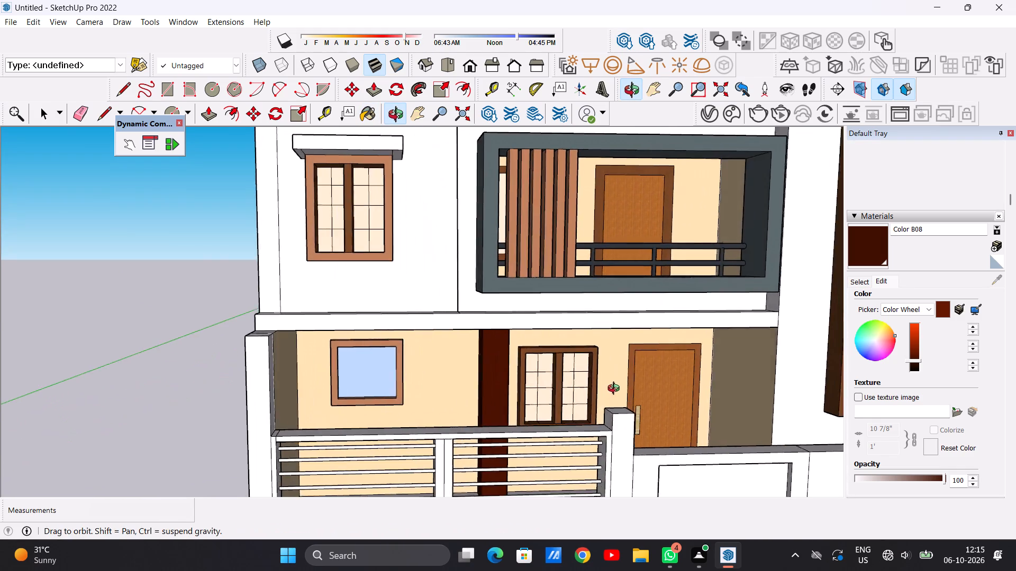
{"action": "middle_click_drag", "start_coordinate": [616, 390], "coordinate": [588, 387]}
{"action": "scroll", "coordinate": [488, 398], "scroll_direction": "down", "scroll_amount": 16}
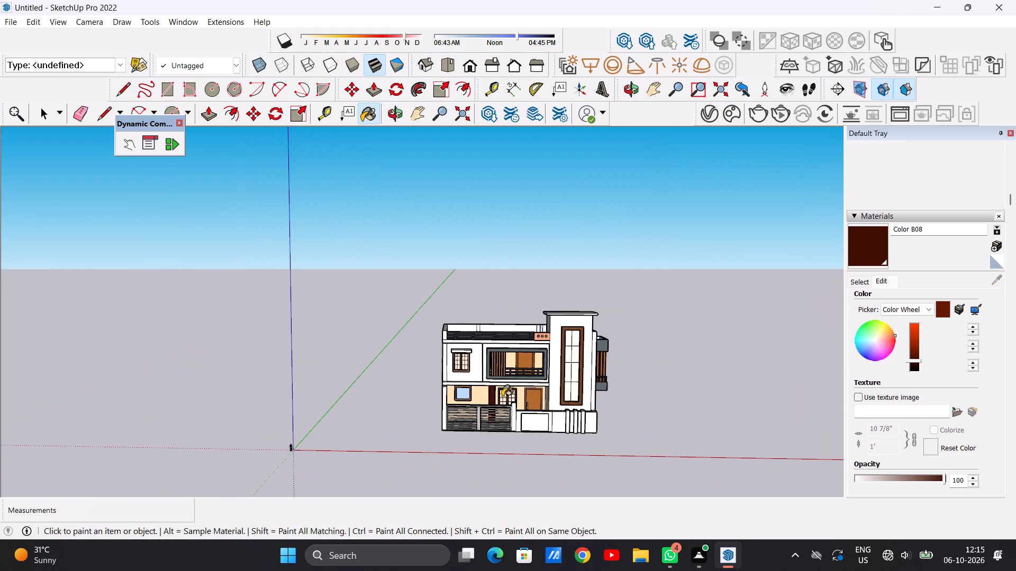
{"action": "scroll", "coordinate": [529, 401], "scroll_direction": "up", "scroll_amount": 19}
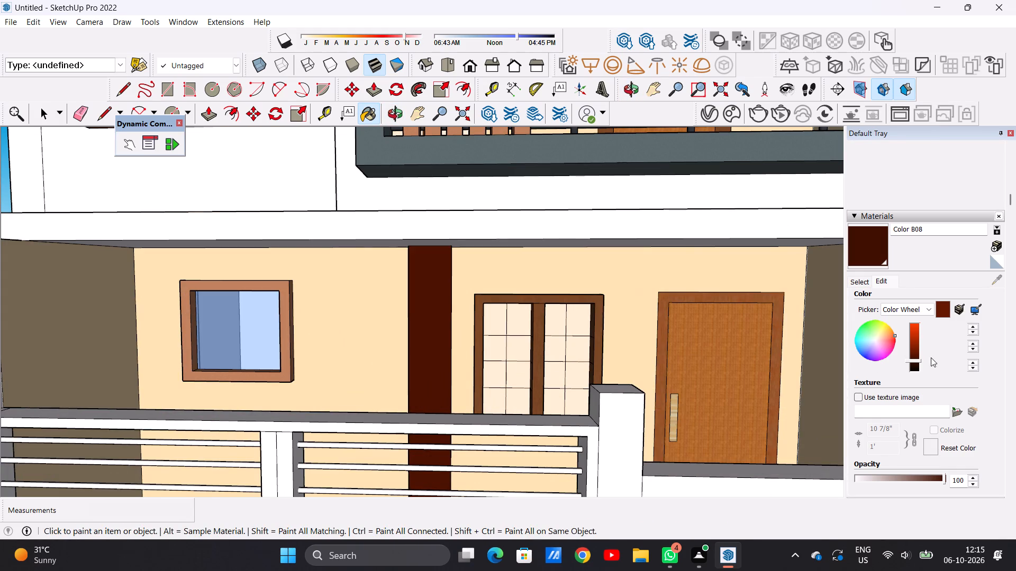
{"action": "left_click", "coordinate": [914, 363]}
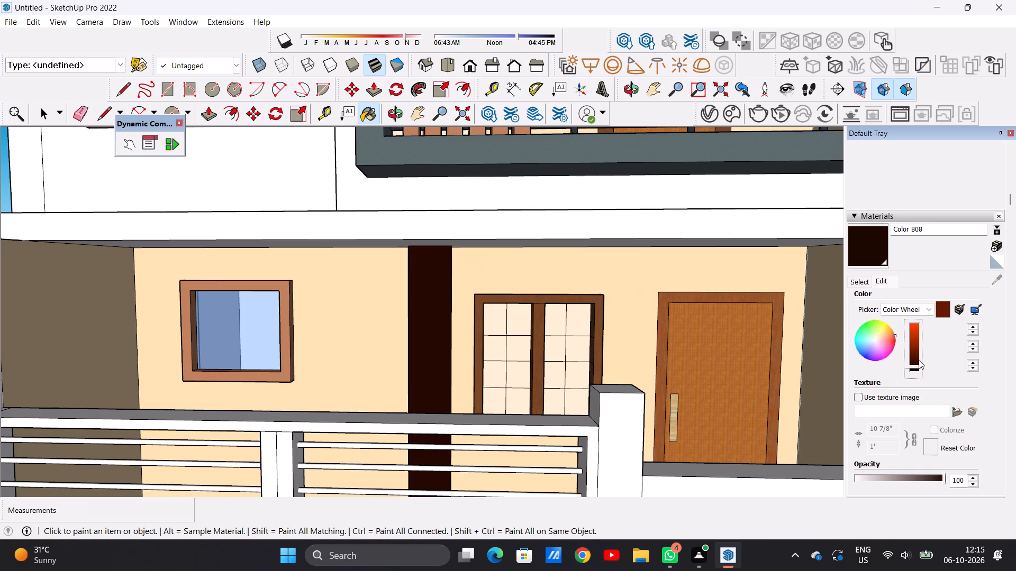
{"action": "left_click", "coordinate": [913, 362]}
{"action": "key", "text": "space"}
Examine the house front from several angles, including the dark porch pillar, the tower and the compound wall with its gate.
{"action": "scroll", "coordinate": [809, 341], "scroll_direction": "down", "scroll_amount": 14}
{"action": "middle_click_drag", "start_coordinate": [637, 314], "coordinate": [415, 327]}
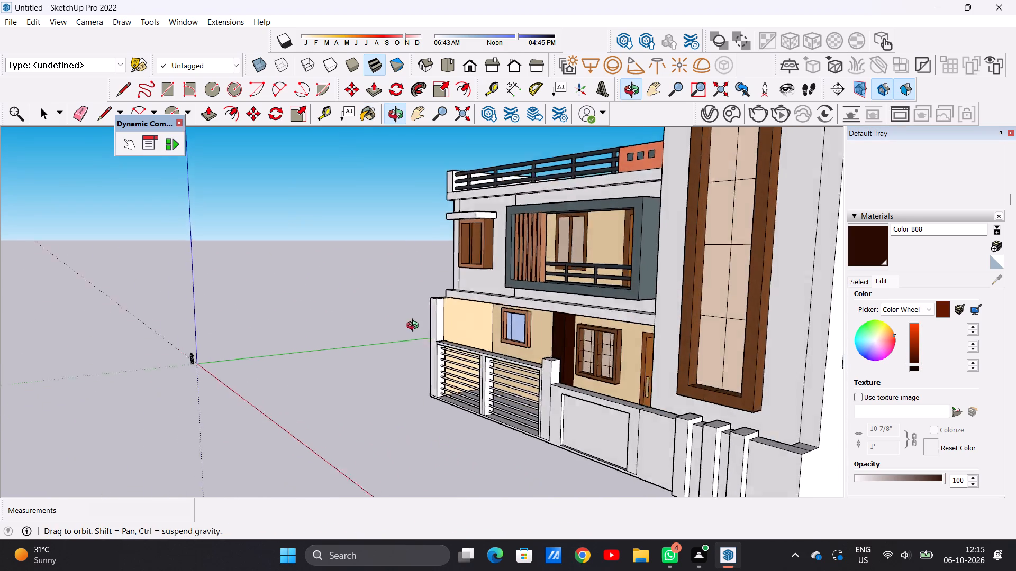
{"action": "middle_click_drag", "start_coordinate": [415, 327], "coordinate": [412, 330]}
{"action": "scroll", "coordinate": [552, 337], "scroll_direction": "up", "scroll_amount": 7}
{"action": "key", "text": "space"}
{"action": "scroll", "coordinate": [586, 329], "scroll_direction": "down", "scroll_amount": 10}
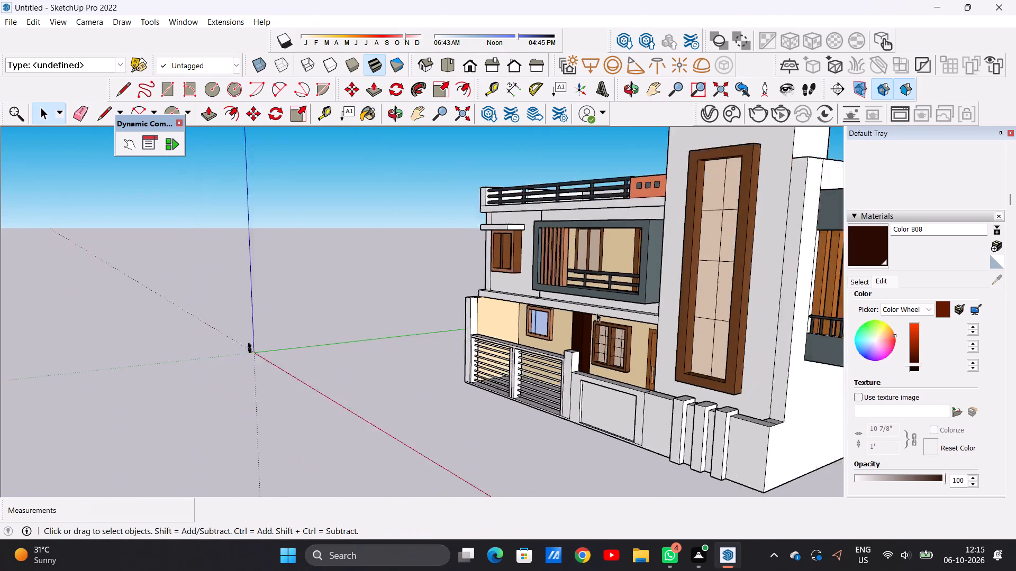
{"action": "scroll", "coordinate": [596, 312], "scroll_direction": "down", "scroll_amount": 2}
{"action": "middle_click_drag", "start_coordinate": [521, 326], "coordinate": [721, 321]}
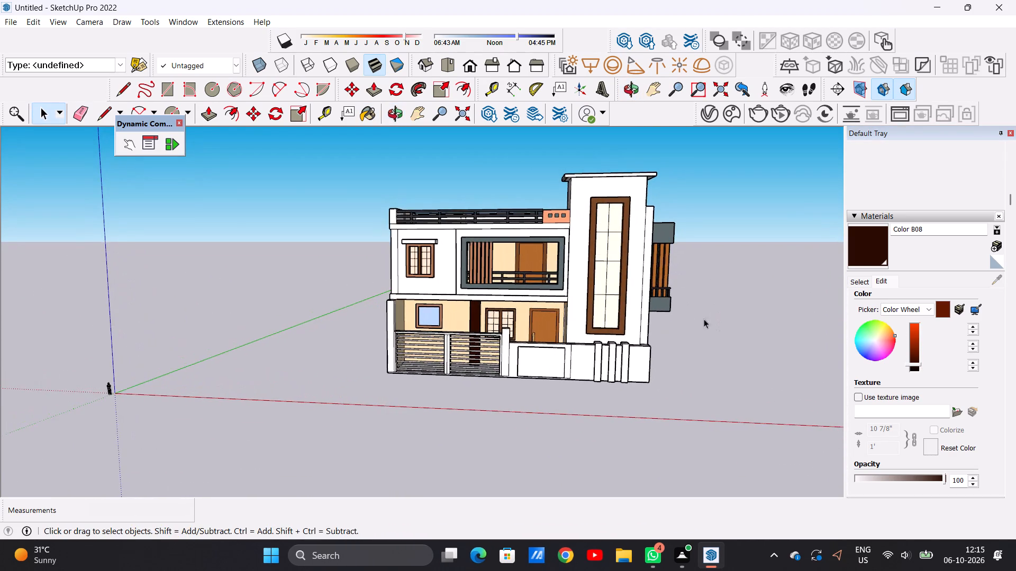
{"action": "scroll", "coordinate": [623, 263], "scroll_direction": "up", "scroll_amount": 7}
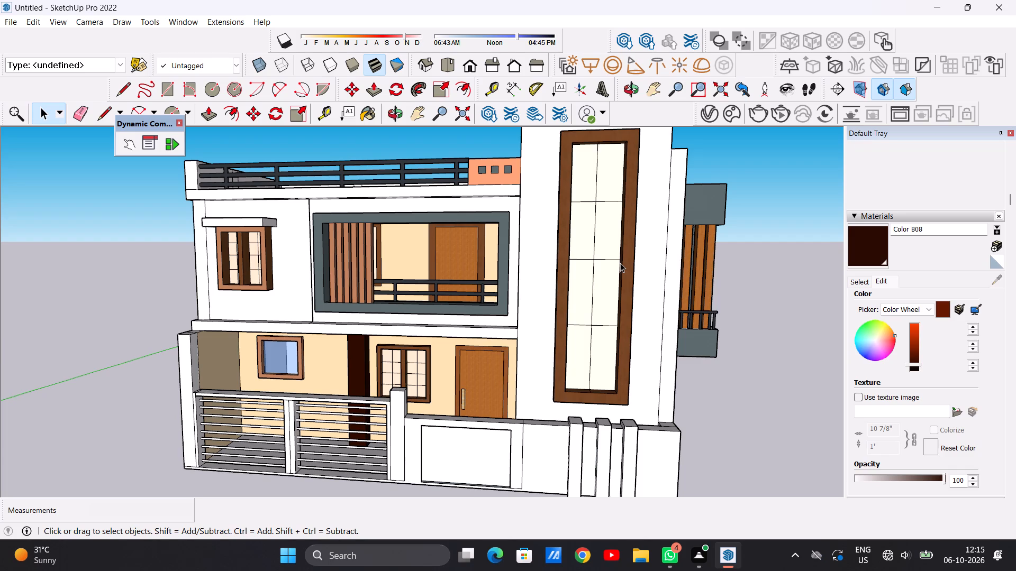
{"action": "scroll", "coordinate": [627, 257], "scroll_direction": "down", "scroll_amount": 7}
{"action": "middle_click_drag", "start_coordinate": [570, 279], "coordinate": [594, 270]}
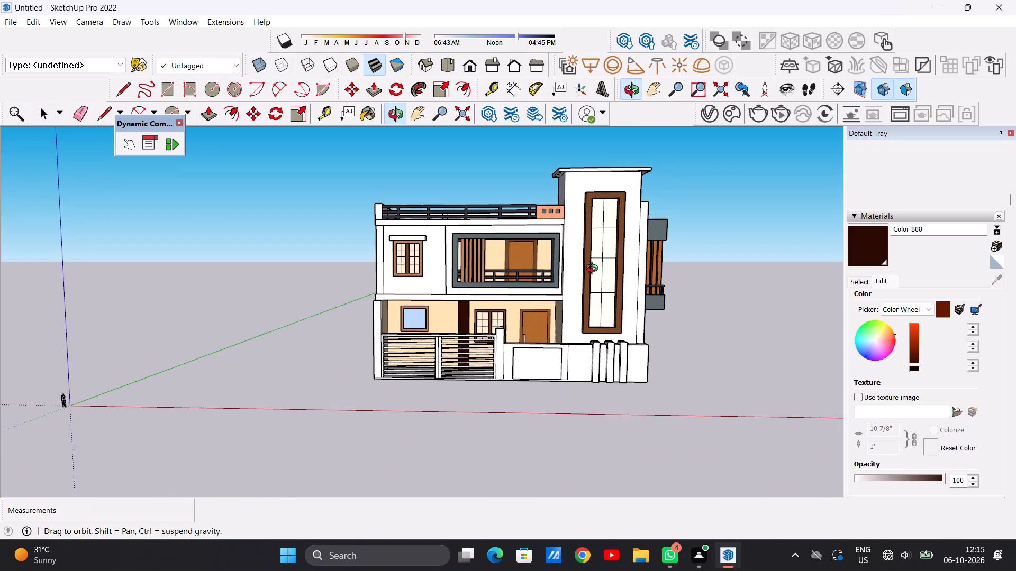
{"action": "middle_click_drag", "start_coordinate": [594, 270], "coordinate": [594, 262]}
{"action": "scroll", "coordinate": [555, 359], "scroll_direction": "up", "scroll_amount": 6}
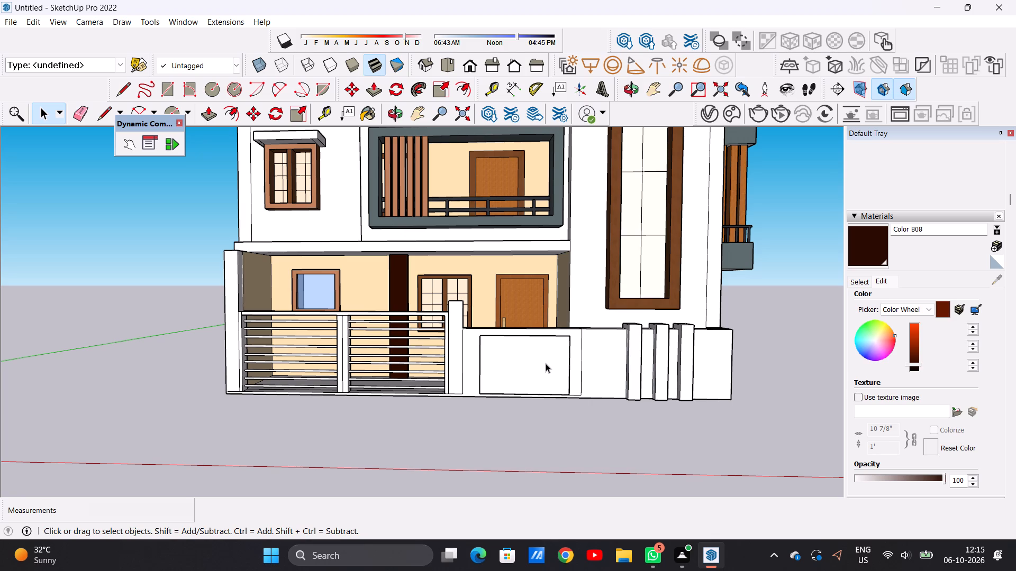
Paint the front faces of the first two vertical fins on the compound wall with Formica Graystone from the Synthetic Surfaces materials.
{"action": "scroll", "coordinate": [545, 344], "scroll_direction": "down", "scroll_amount": 2}
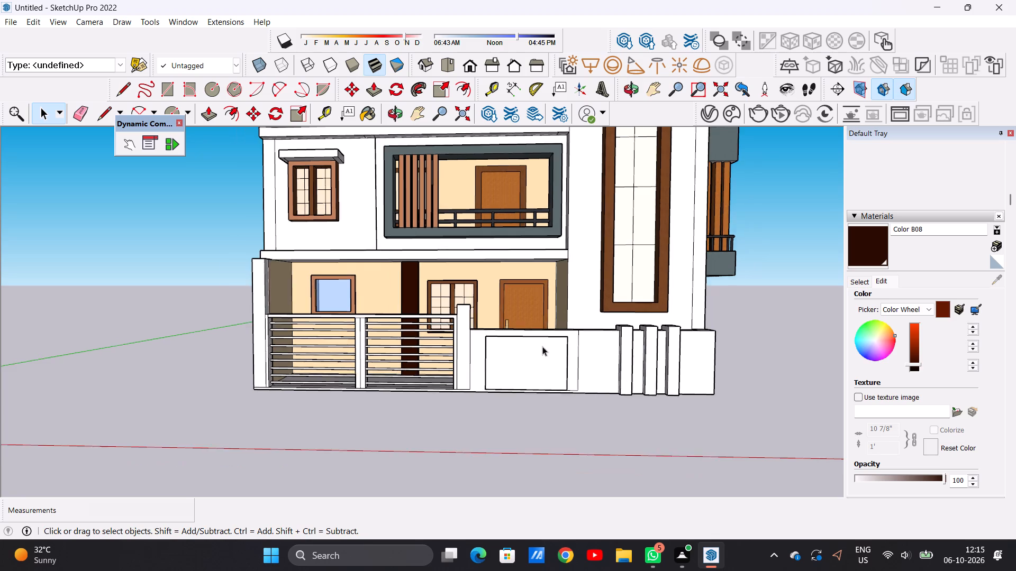
{"action": "scroll", "coordinate": [542, 346], "scroll_direction": "down", "scroll_amount": 3}
{"action": "scroll", "coordinate": [644, 350], "scroll_direction": "up", "scroll_amount": 5}
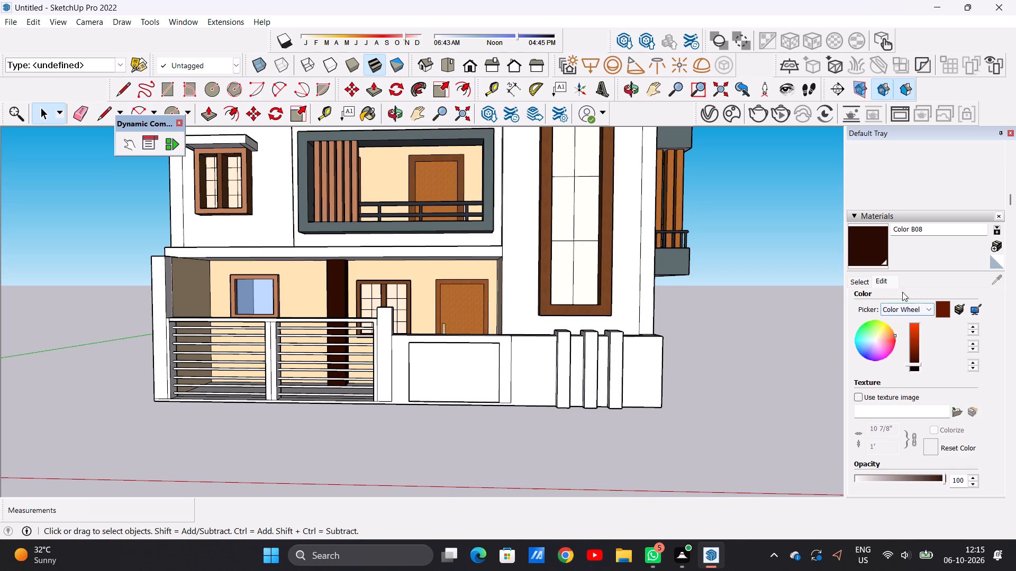
{"action": "left_click", "coordinate": [864, 284]}
{"action": "left_click", "coordinate": [978, 297]}
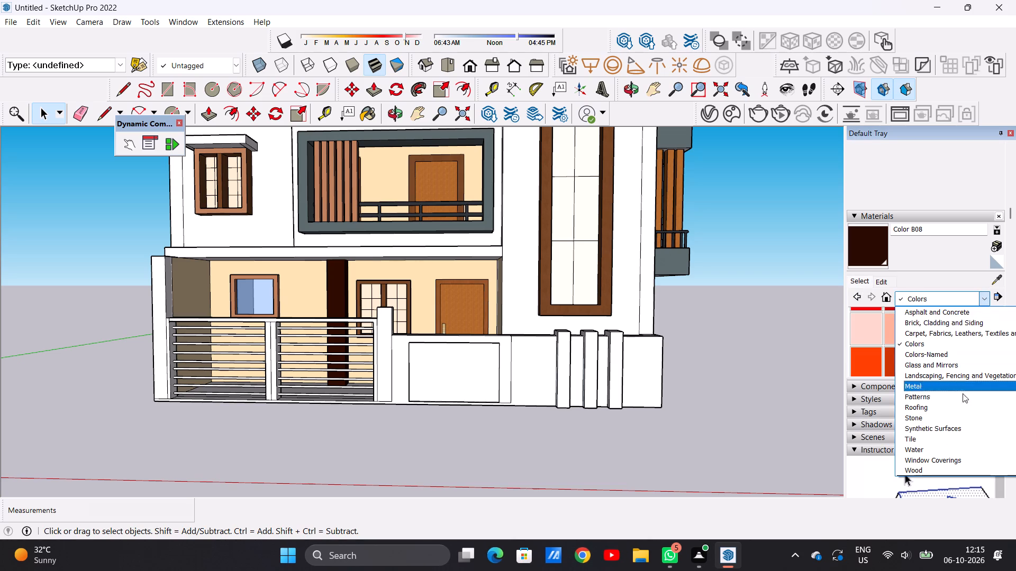
{"action": "left_click", "coordinate": [937, 422]}
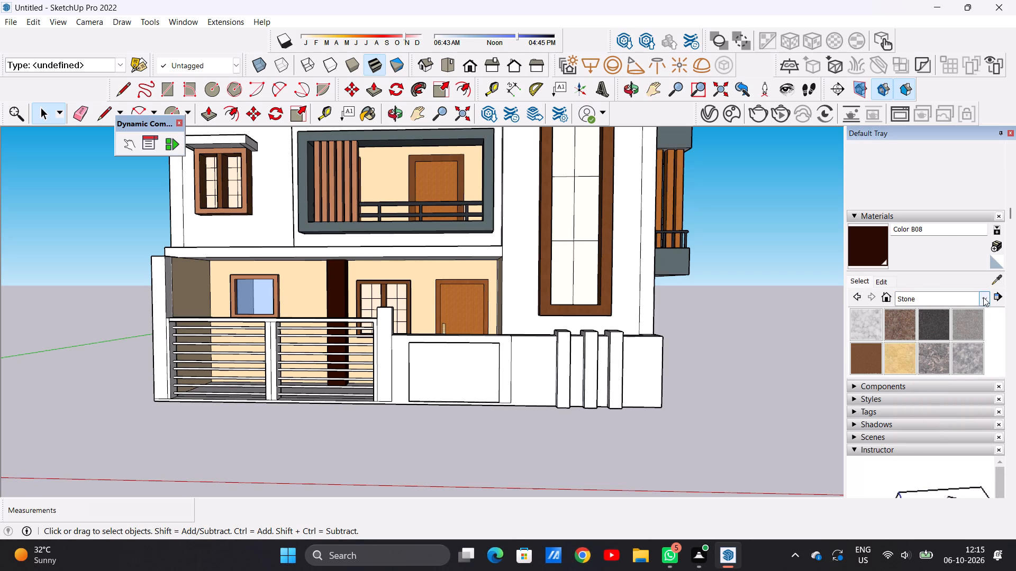
{"action": "left_click", "coordinate": [983, 297]}
{"action": "left_click", "coordinate": [955, 429]}
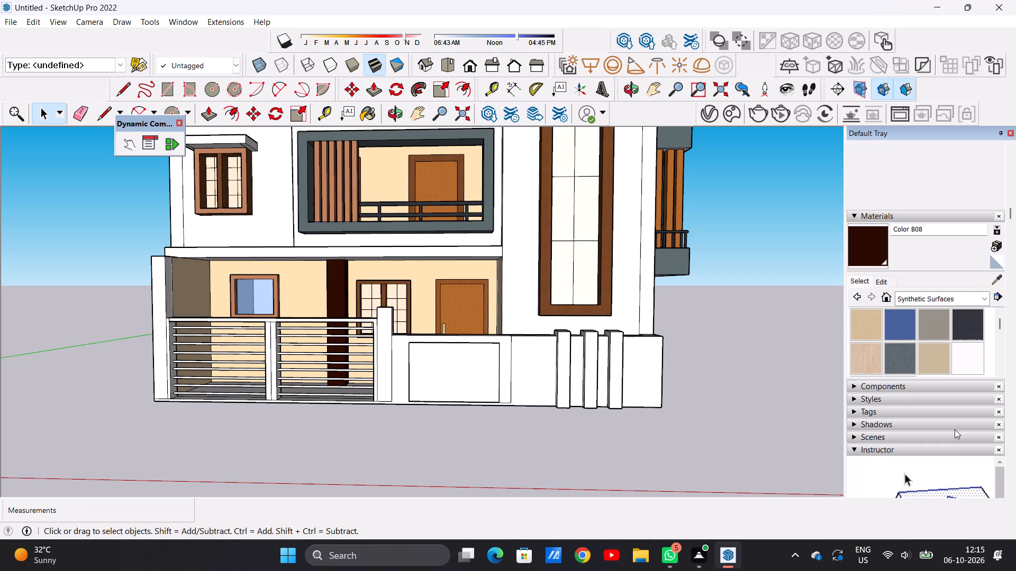
{"action": "left_click", "coordinate": [935, 319]}
{"action": "scroll", "coordinate": [564, 354], "scroll_direction": "up", "scroll_amount": 5}
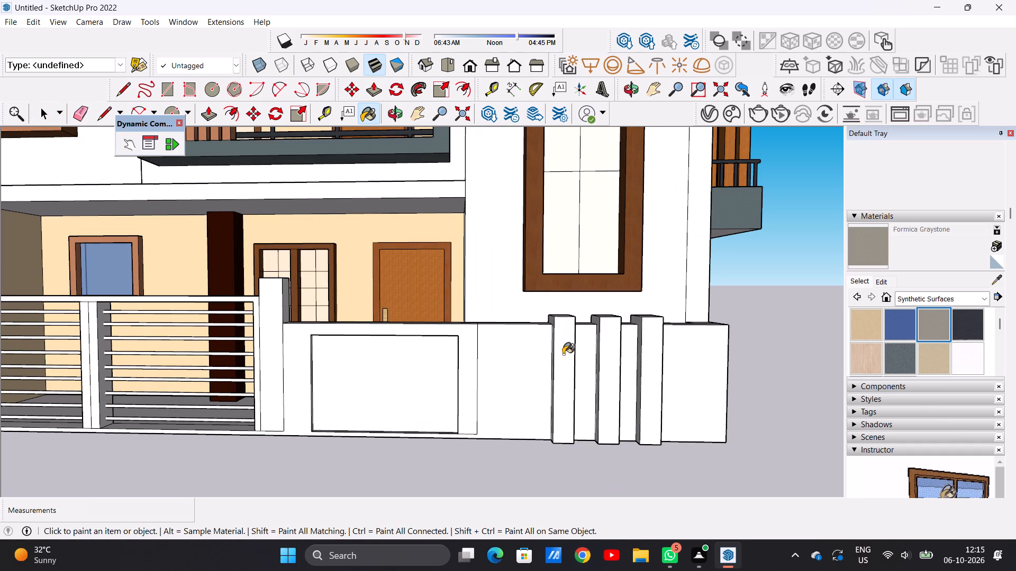
{"action": "left_click", "coordinate": [563, 354]}
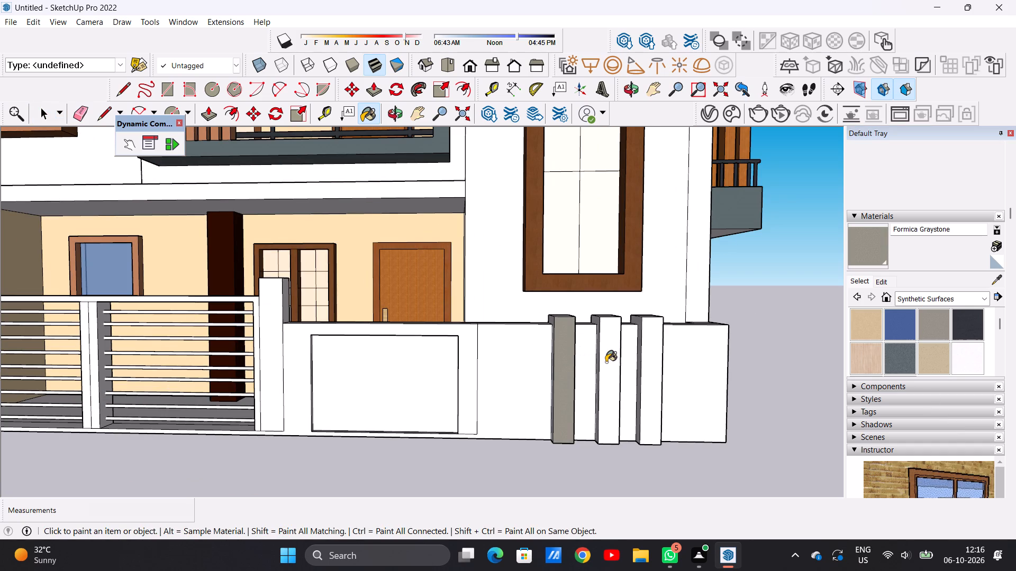
{"action": "left_click", "coordinate": [606, 362]}
Lighten the Formica Graystone material to a pale beige-grey and paint the third compound-wall fin's front face with it.
{"action": "left_click", "coordinate": [885, 284]}
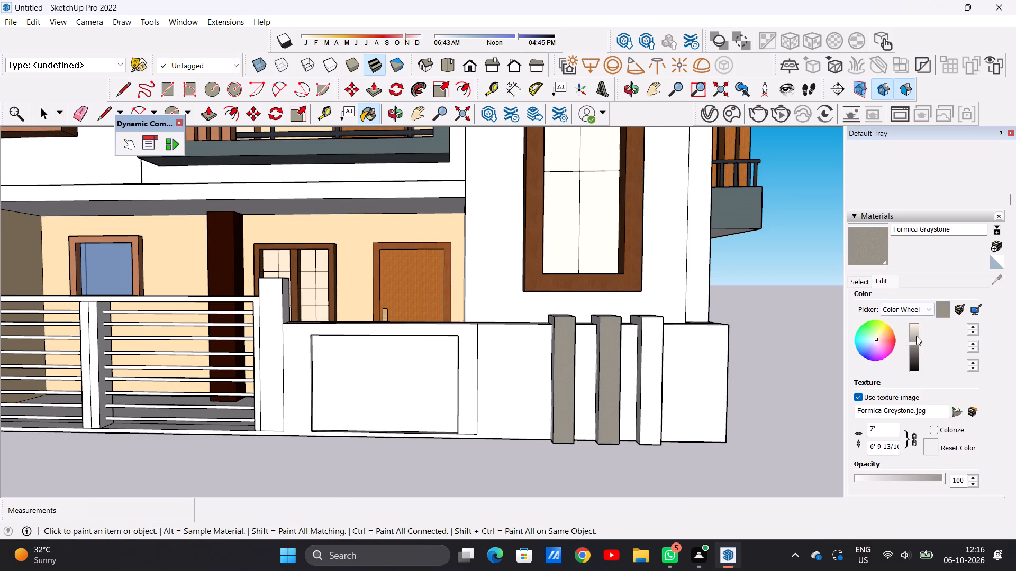
{"action": "left_click", "coordinate": [916, 336]}
{"action": "scroll", "coordinate": [678, 357], "scroll_direction": "down", "scroll_amount": 6}
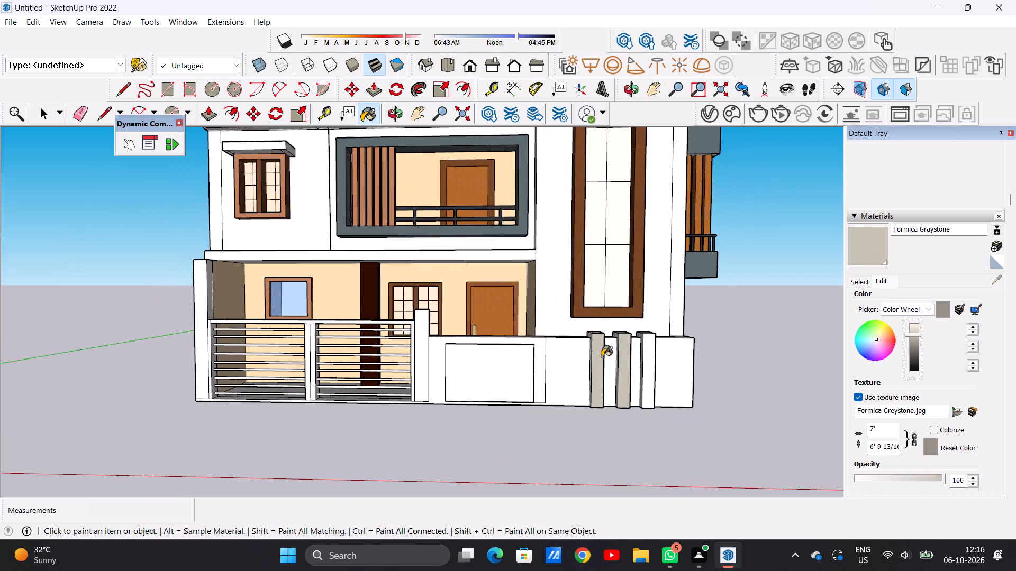
{"action": "middle_click_drag", "start_coordinate": [645, 363], "coordinate": [596, 368]}
{"action": "scroll", "coordinate": [595, 364], "scroll_direction": "down", "scroll_amount": 5}
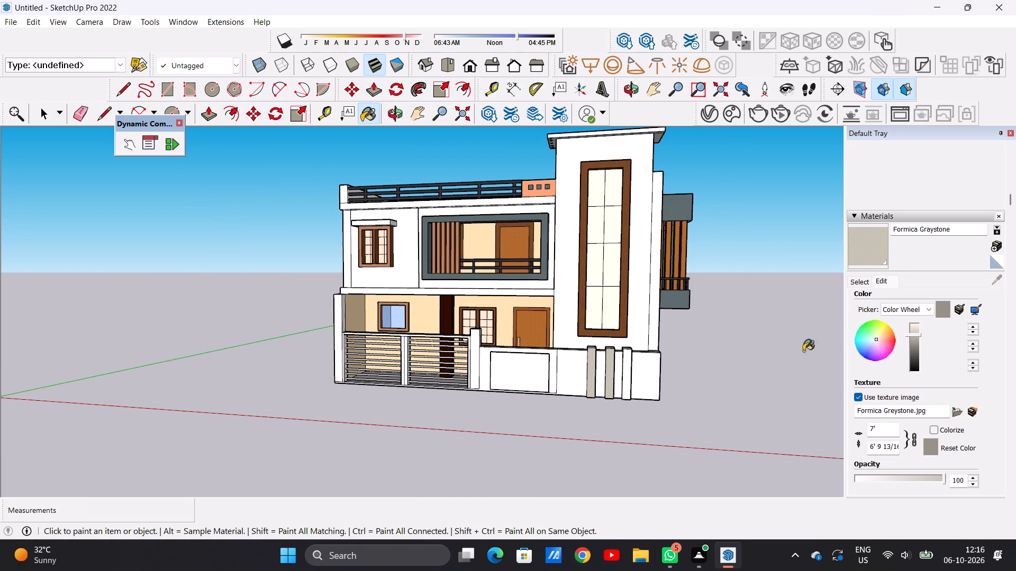
{"action": "left_click", "coordinate": [913, 330]}
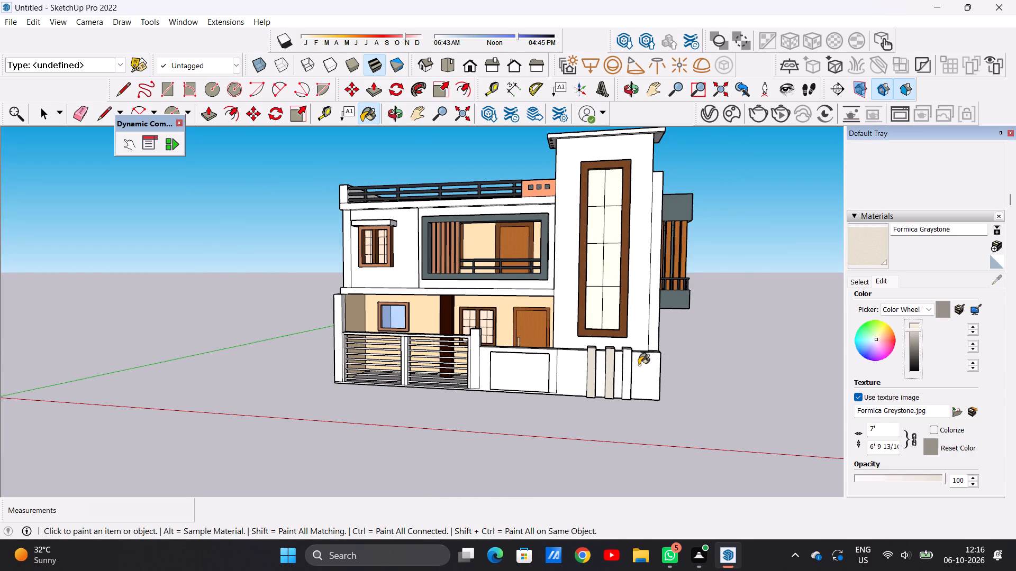
{"action": "scroll", "coordinate": [636, 367], "scroll_direction": "up", "scroll_amount": 11}
{"action": "left_click", "coordinate": [623, 366]}
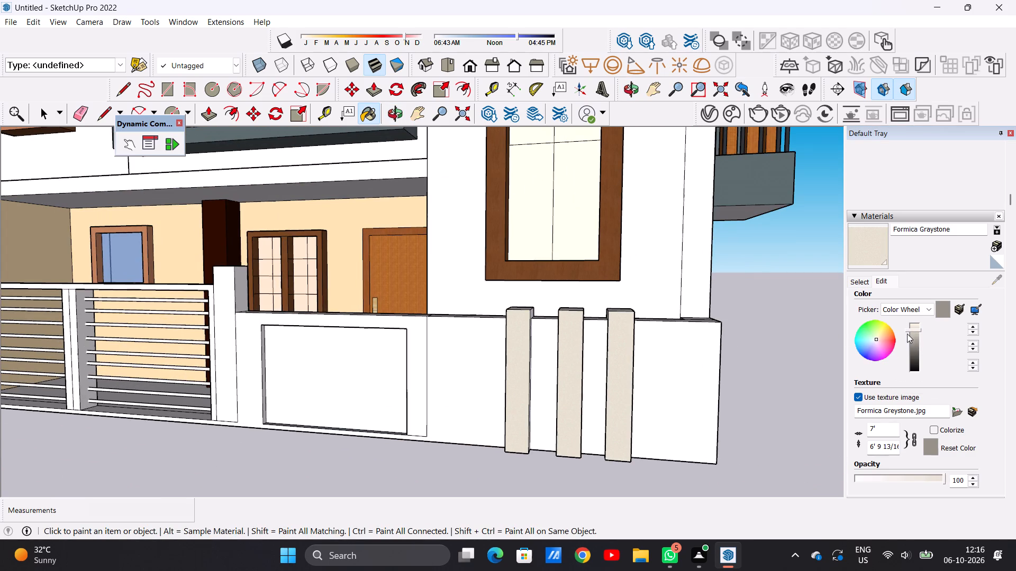
{"action": "left_click", "coordinate": [914, 334]}
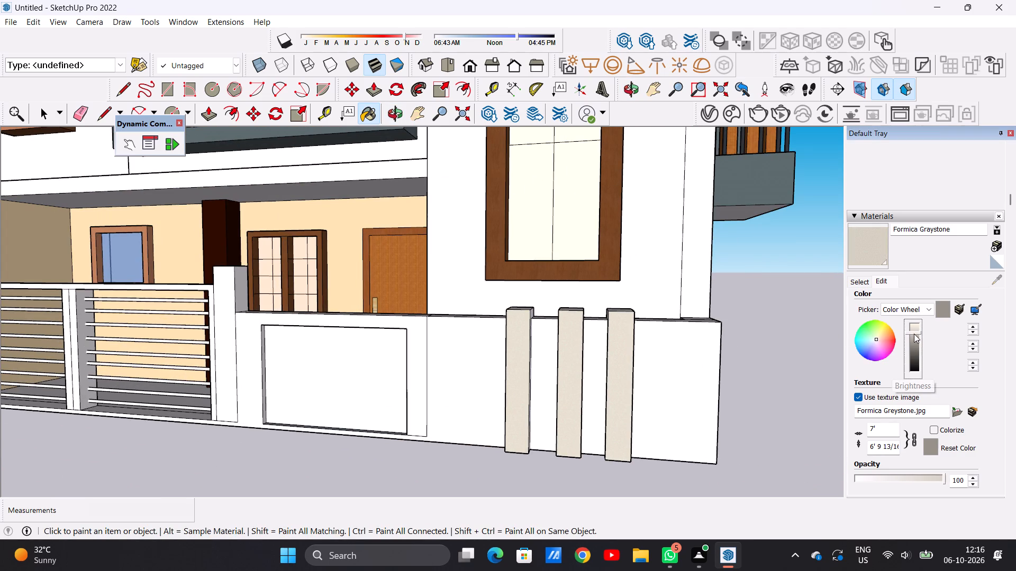
Paint the top faces of the three compound-wall fins with the lightened Formica Graystone.
{"action": "scroll", "coordinate": [552, 396], "scroll_direction": "down", "scroll_amount": 7}
{"action": "scroll", "coordinate": [591, 350], "scroll_direction": "down", "scroll_amount": 5}
{"action": "middle_click_drag", "start_coordinate": [586, 349], "coordinate": [577, 372]}
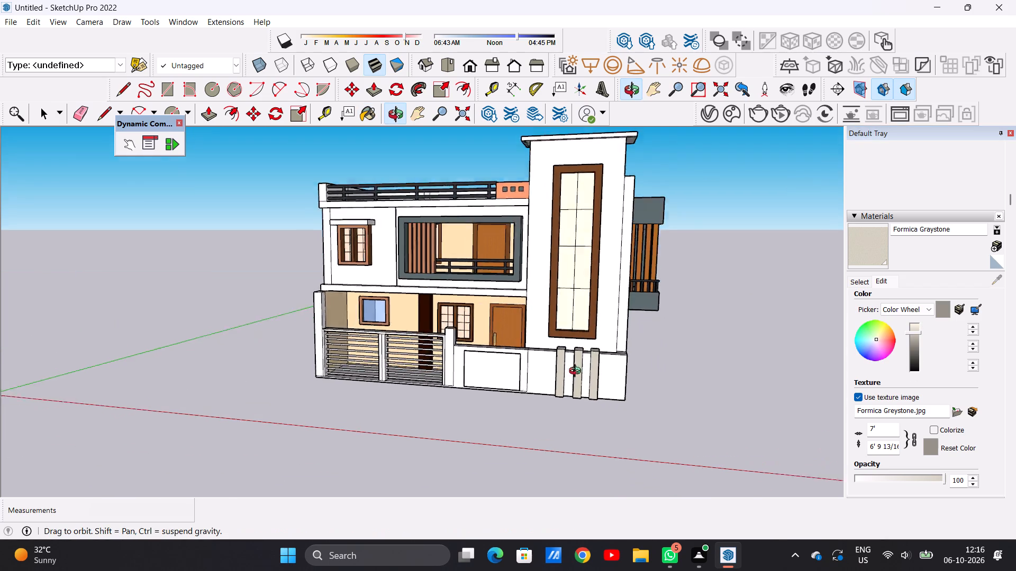
{"action": "middle_click_drag", "start_coordinate": [577, 372], "coordinate": [497, 439]}
{"action": "scroll", "coordinate": [528, 337], "scroll_direction": "up", "scroll_amount": 14}
{"action": "left_click", "coordinate": [525, 422]}
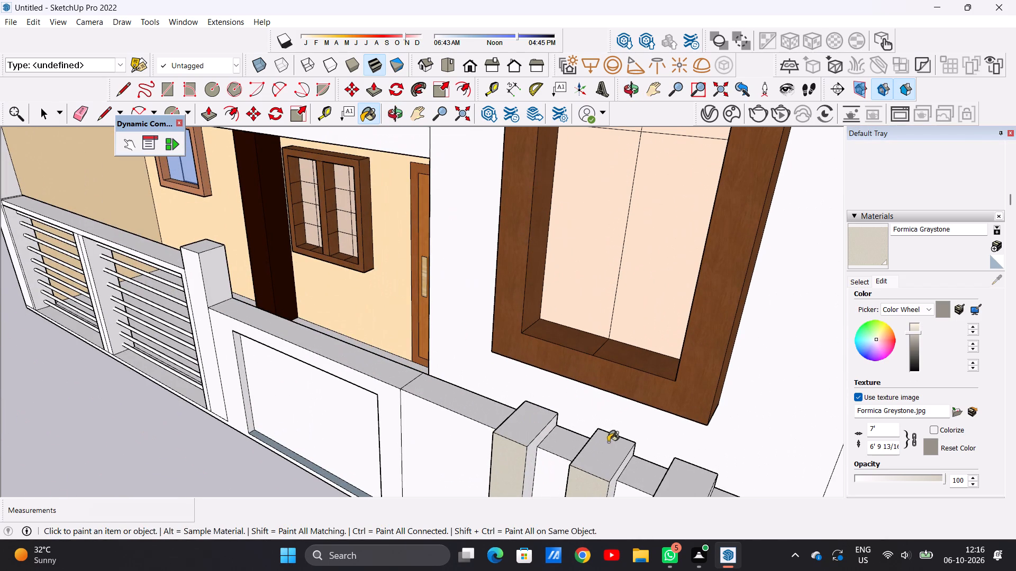
{"action": "left_click", "coordinate": [602, 445]}
{"action": "left_click", "coordinate": [683, 483]}
Paint the side faces of the three compound-wall fins that face away from the gate with Formica Graystone.
{"action": "scroll", "coordinate": [633, 375], "scroll_direction": "down", "scroll_amount": 14}
{"action": "middle_click_drag", "start_coordinate": [609, 425], "coordinate": [542, 397]}
{"action": "scroll", "coordinate": [569, 406], "scroll_direction": "up", "scroll_amount": 1}
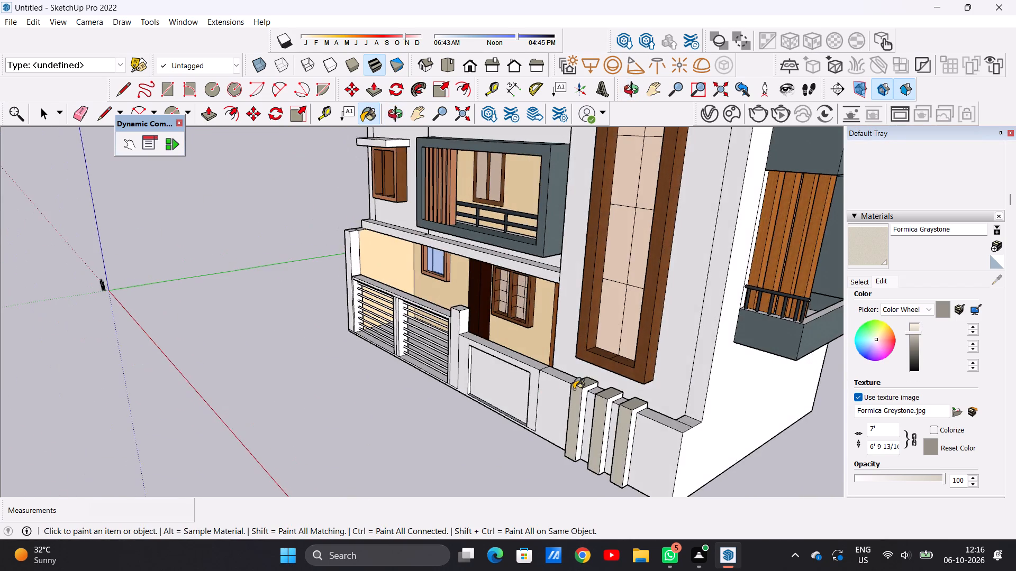
{"action": "scroll", "coordinate": [574, 389], "scroll_direction": "up", "scroll_amount": 12}
{"action": "left_click", "coordinate": [596, 382]}
{"action": "left_click", "coordinate": [677, 426]}
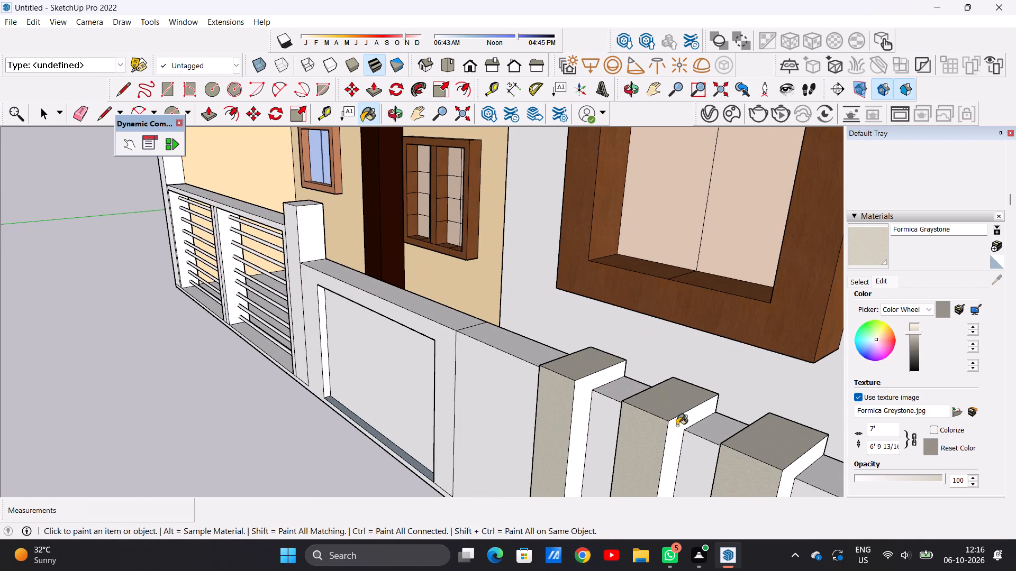
{"action": "scroll", "coordinate": [651, 354], "scroll_direction": "down", "scroll_amount": 13}
{"action": "scroll", "coordinate": [712, 416], "scroll_direction": "up", "scroll_amount": 14}
{"action": "left_click", "coordinate": [632, 370]}
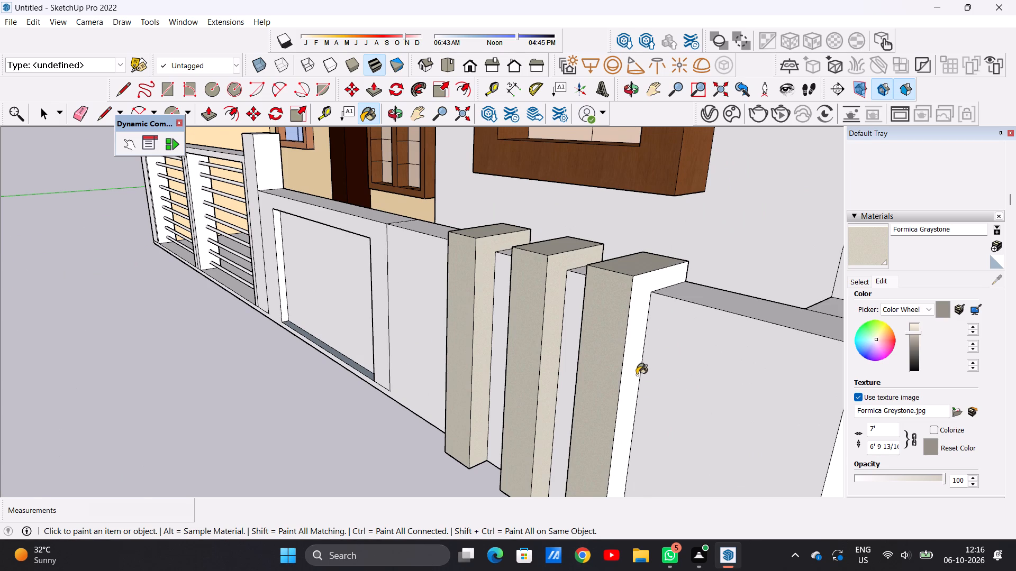
Paint the gate-facing side faces of the three compound-wall fins with Formica Graystone.
{"action": "scroll", "coordinate": [660, 439], "scroll_direction": "down", "scroll_amount": 20}
{"action": "scroll", "coordinate": [660, 439], "scroll_direction": "down", "scroll_amount": 5}
{"action": "middle_click_drag", "start_coordinate": [571, 376], "coordinate": [780, 368]}
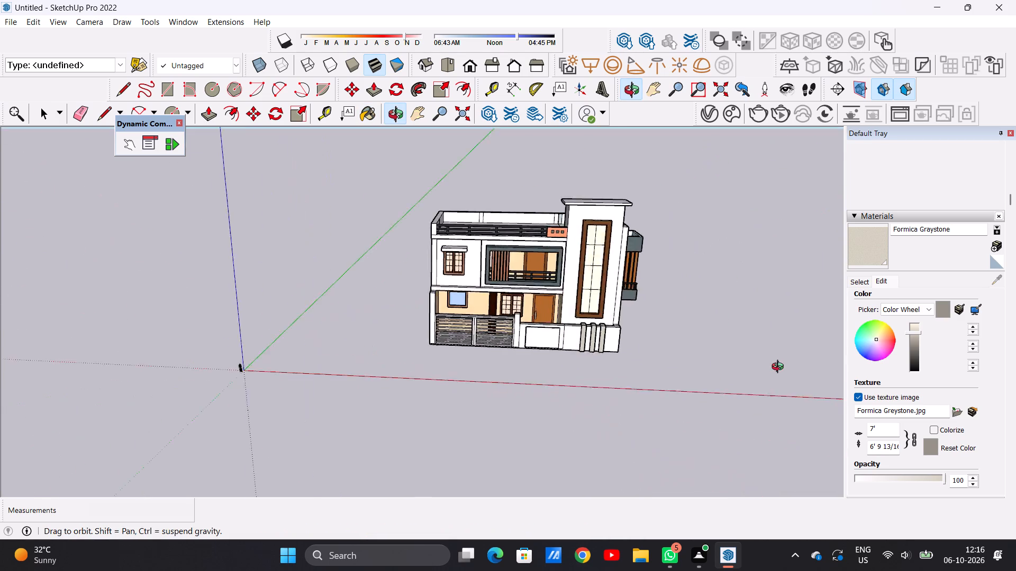
{"action": "middle_click_drag", "start_coordinate": [780, 368], "coordinate": [846, 349]}
{"action": "scroll", "coordinate": [586, 339], "scroll_direction": "up", "scroll_amount": 7}
{"action": "scroll", "coordinate": [487, 305], "scroll_direction": "up", "scroll_amount": 20}
{"action": "scroll", "coordinate": [487, 305], "scroll_direction": "up", "scroll_amount": 1}
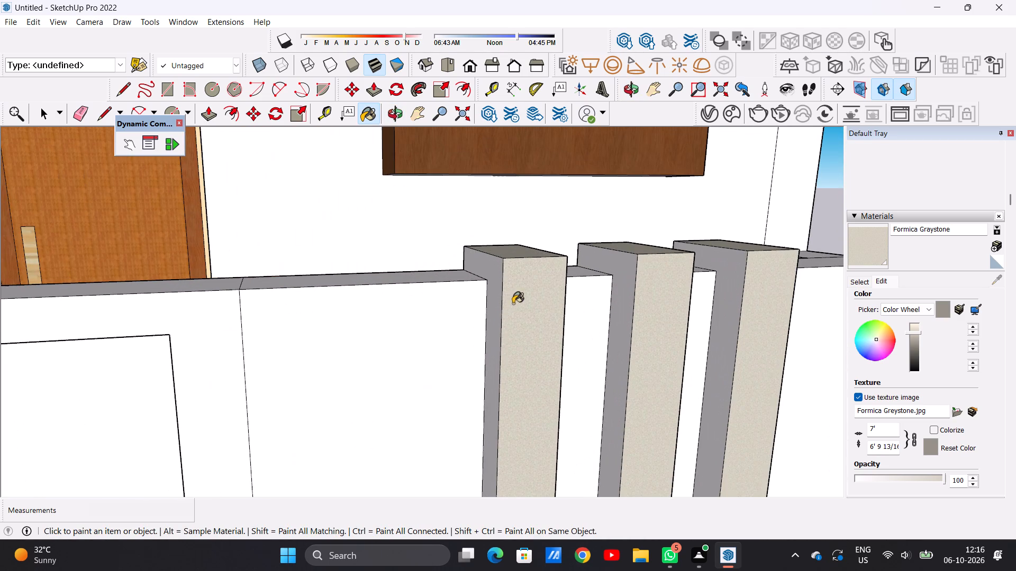
{"action": "left_click", "coordinate": [493, 281]}
{"action": "left_click", "coordinate": [609, 263]}
{"action": "left_click", "coordinate": [733, 263]}
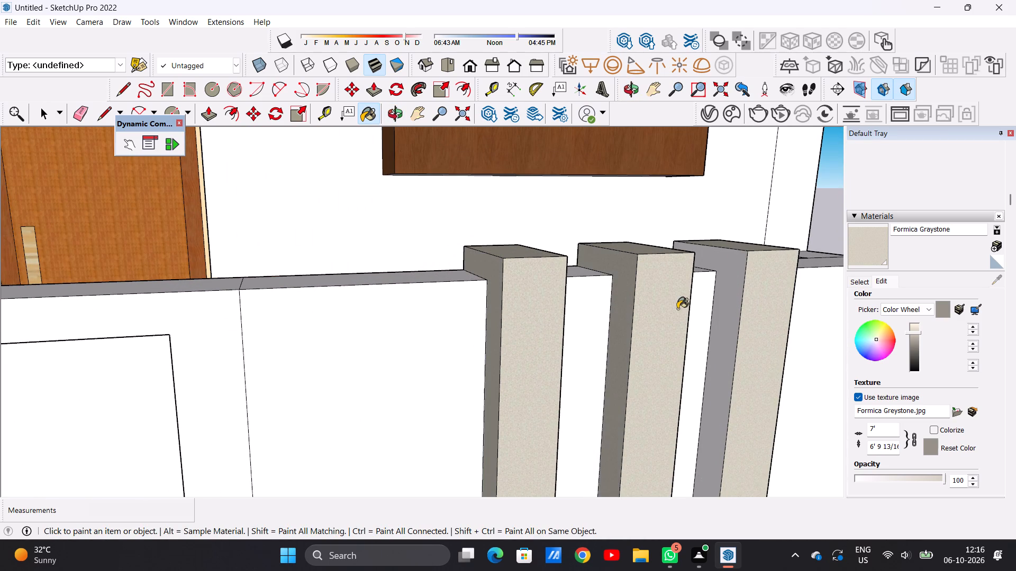
Examine the house front from near and far, including the compound-wall fins, gate, balcony and tower.
{"action": "scroll", "coordinate": [674, 308], "scroll_direction": "down", "scroll_amount": 20}
{"action": "scroll", "coordinate": [674, 308], "scroll_direction": "down", "scroll_amount": 2}
{"action": "middle_click_drag", "start_coordinate": [710, 333], "coordinate": [616, 327]}
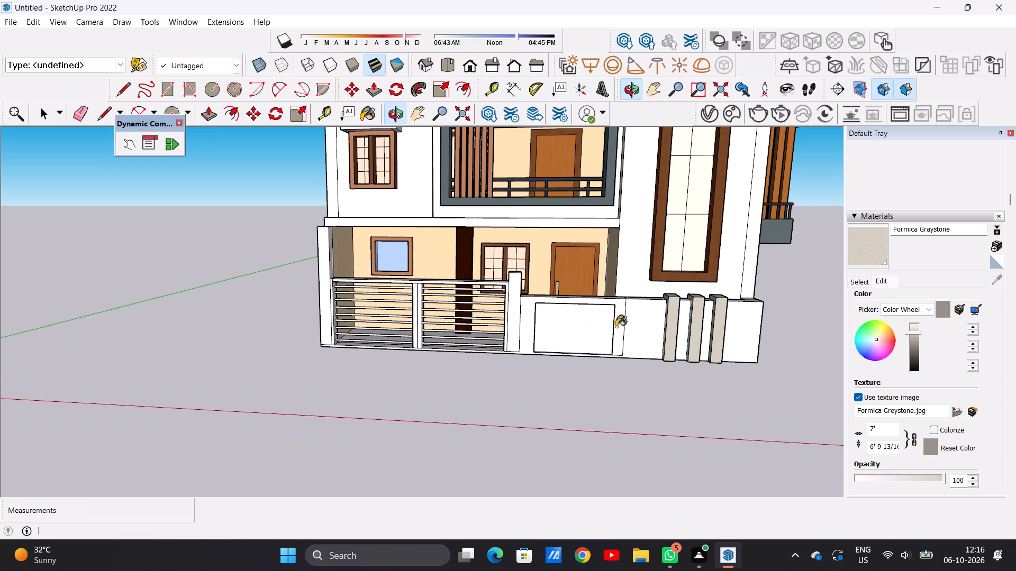
{"action": "middle_click_drag", "start_coordinate": [616, 327], "coordinate": [616, 327]}
{"action": "scroll", "coordinate": [517, 370], "scroll_direction": "down", "scroll_amount": 15}
{"action": "scroll", "coordinate": [554, 336], "scroll_direction": "up", "scroll_amount": 8}
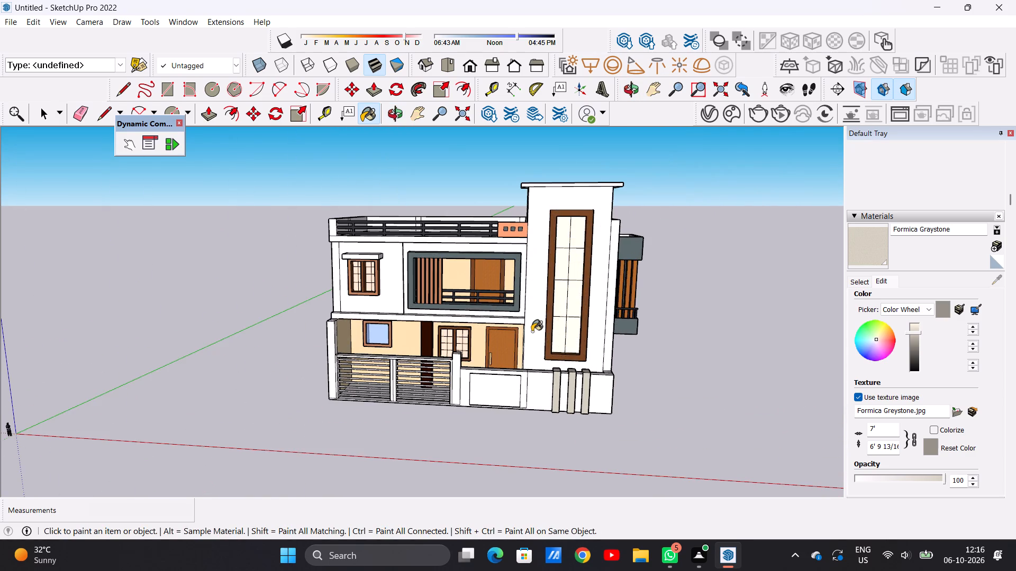
{"action": "scroll", "coordinate": [528, 327], "scroll_direction": "up", "scroll_amount": 8}
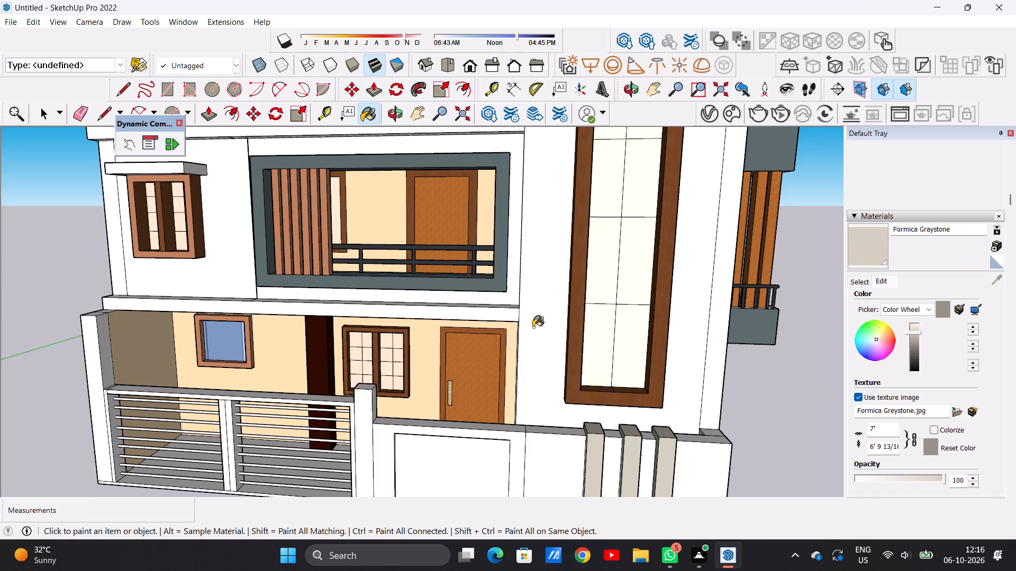
{"action": "scroll", "coordinate": [564, 364], "scroll_direction": "down", "scroll_amount": 11}
{"action": "scroll", "coordinate": [614, 324], "scroll_direction": "up", "scroll_amount": 3}
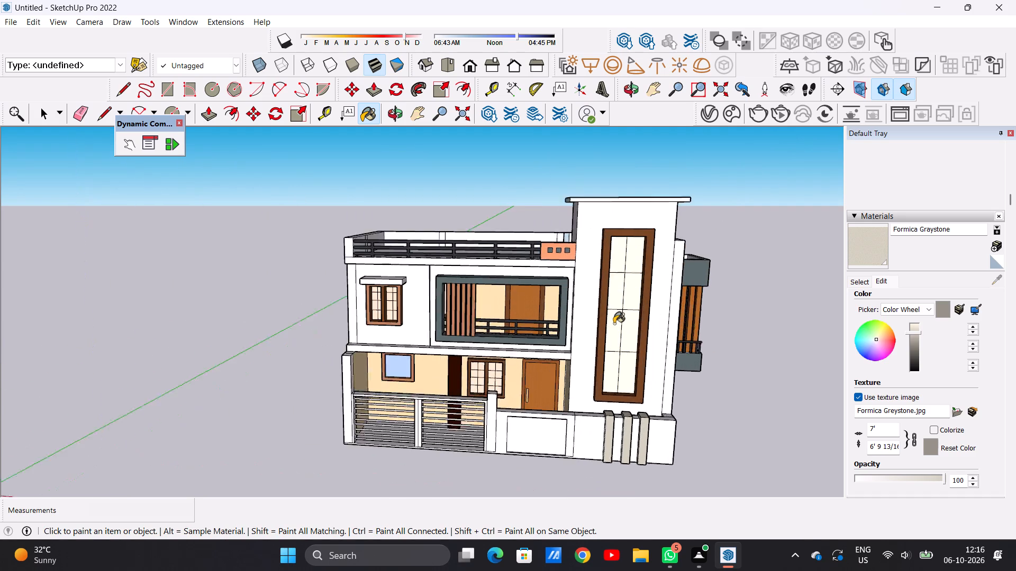
{"action": "scroll", "coordinate": [614, 324], "scroll_direction": "up", "scroll_amount": 2}
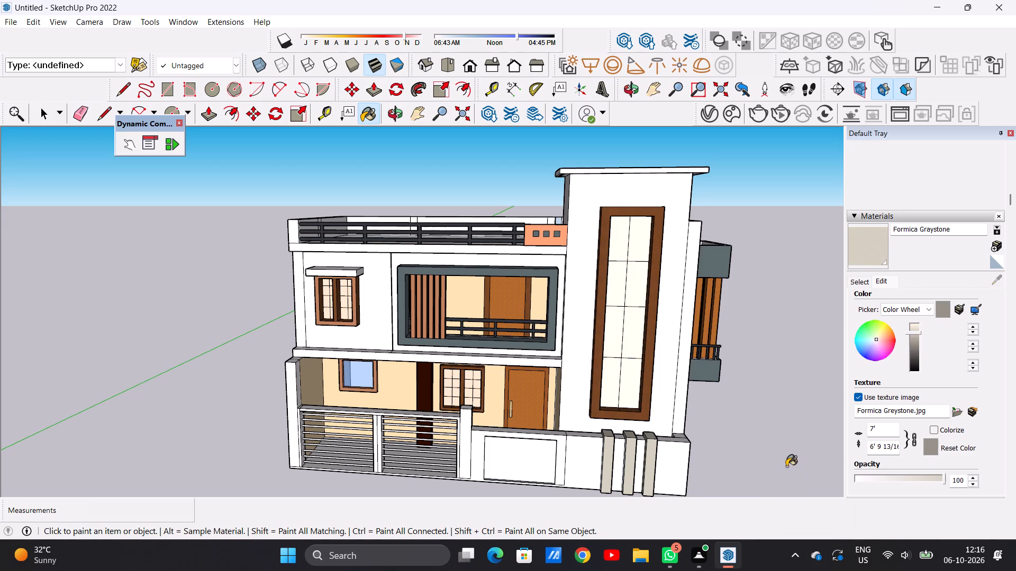
{"action": "scroll", "coordinate": [650, 260], "scroll_direction": "down", "scroll_amount": 12}
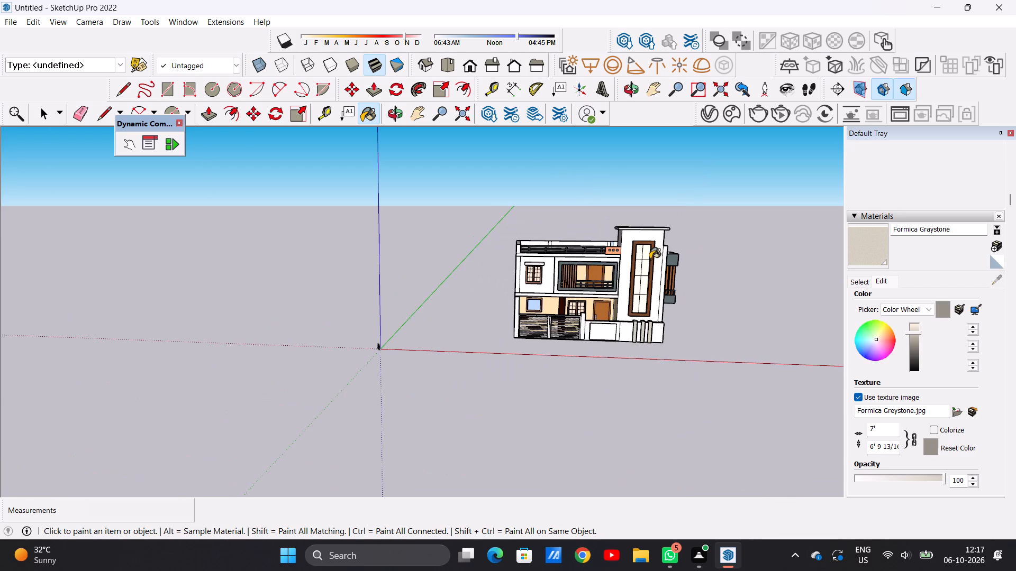
{"action": "scroll", "coordinate": [604, 281], "scroll_direction": "up", "scroll_amount": 6}
{"action": "scroll", "coordinate": [596, 292], "scroll_direction": "down", "scroll_amount": 3}
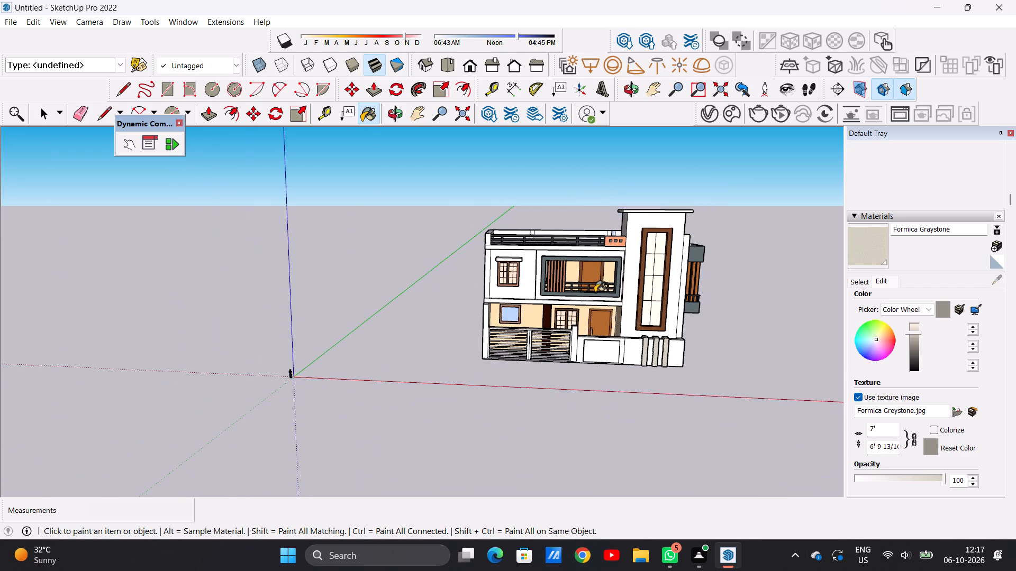
{"action": "scroll", "coordinate": [595, 292], "scroll_direction": "down", "scroll_amount": 5}
{"action": "scroll", "coordinate": [649, 321], "scroll_direction": "up", "scroll_amount": 14}
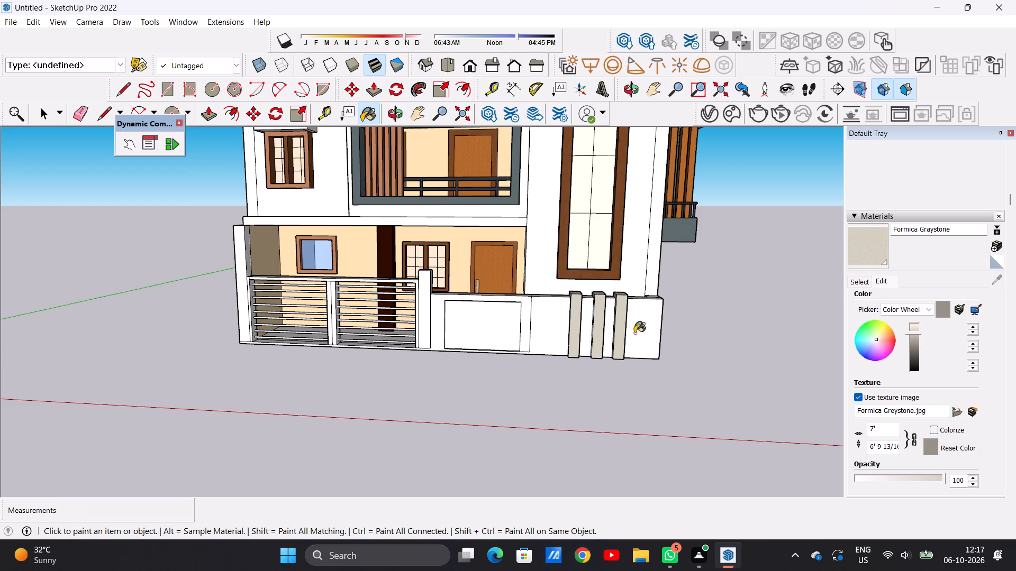
{"action": "scroll", "coordinate": [632, 309], "scroll_direction": "down", "scroll_amount": 5}
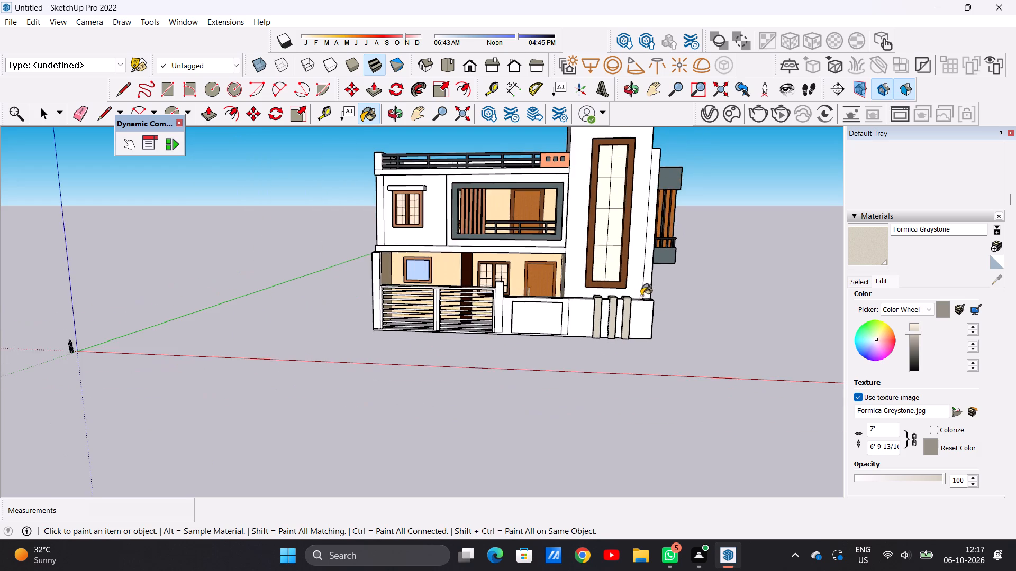
{"action": "middle_click_drag", "start_coordinate": [624, 299], "coordinate": [538, 379]}
{"action": "scroll", "coordinate": [602, 340], "scroll_direction": "up", "scroll_amount": 7}
{"action": "scroll", "coordinate": [602, 340], "scroll_direction": "down", "scroll_amount": 1}
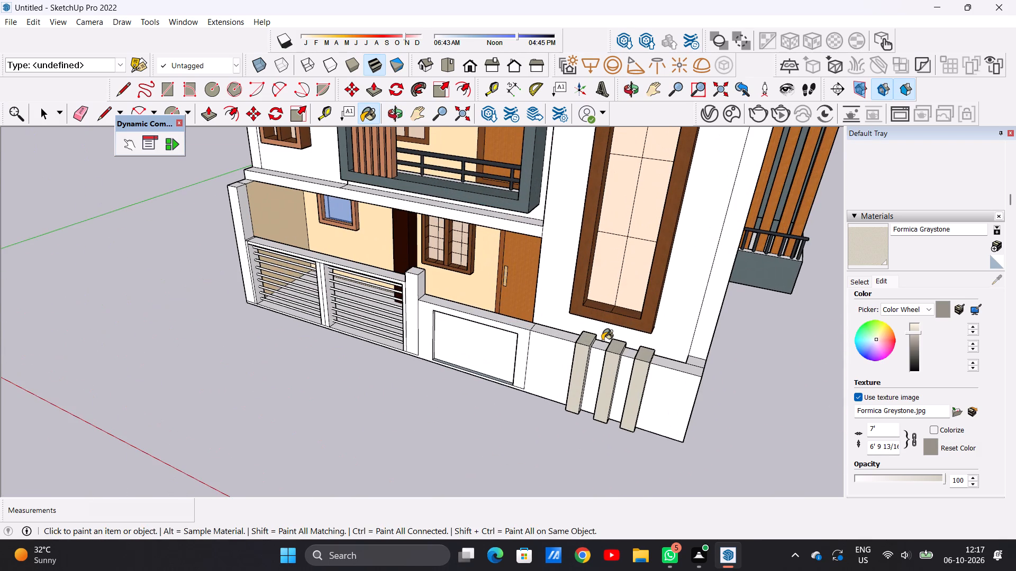
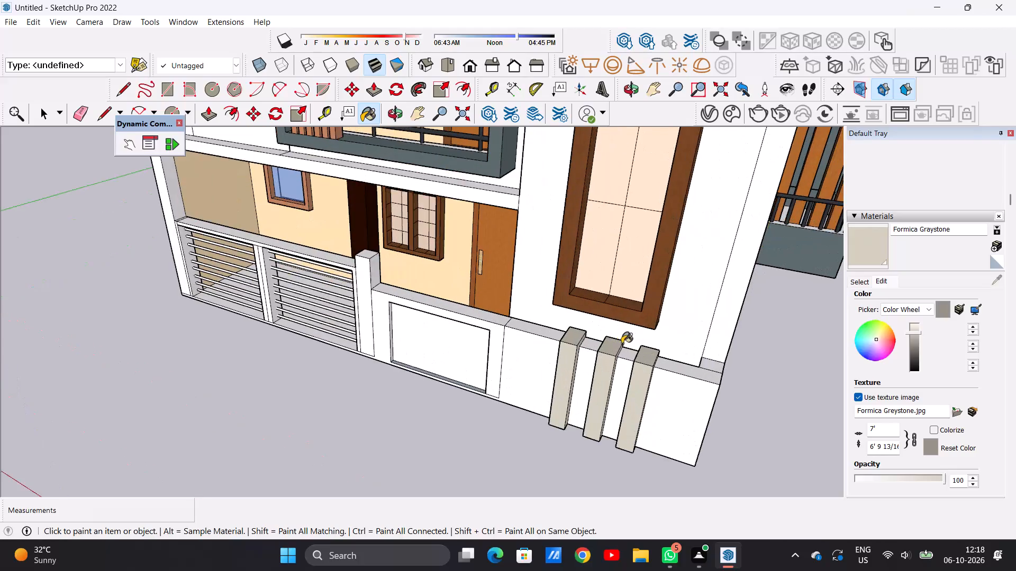
Paint the house-facing rear faces of two of the three boundary-wall pillars with Formica Graystone.
{"action": "middle_click_drag", "start_coordinate": [640, 355], "coordinate": [481, 328]}
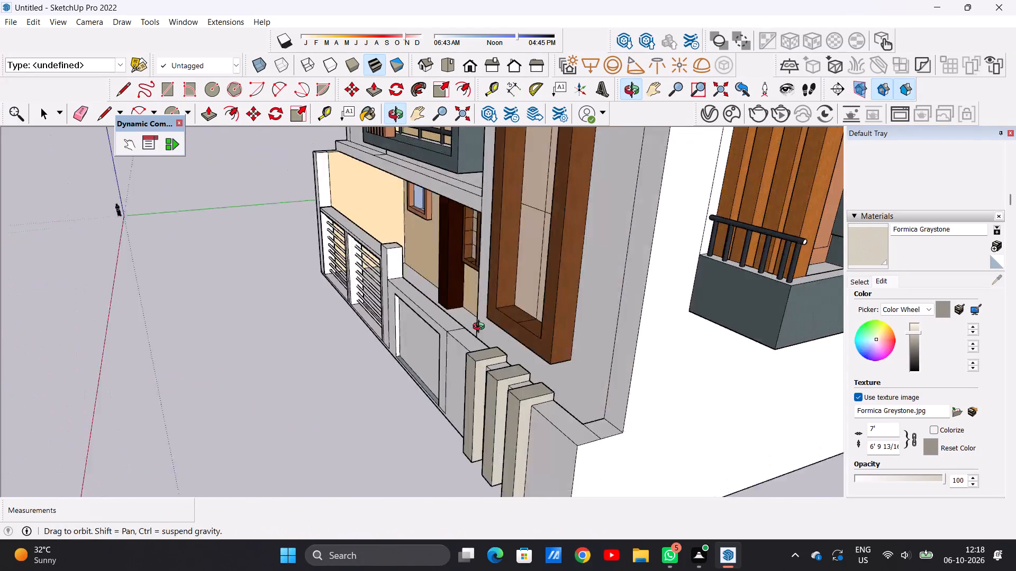
{"action": "middle_click_drag", "start_coordinate": [481, 328], "coordinate": [432, 345]}
{"action": "scroll", "coordinate": [476, 393], "scroll_direction": "up", "scroll_amount": 7}
{"action": "middle_click_drag", "start_coordinate": [475, 396], "coordinate": [416, 351]}
{"action": "scroll", "coordinate": [416, 351], "scroll_direction": "up", "scroll_amount": 10}
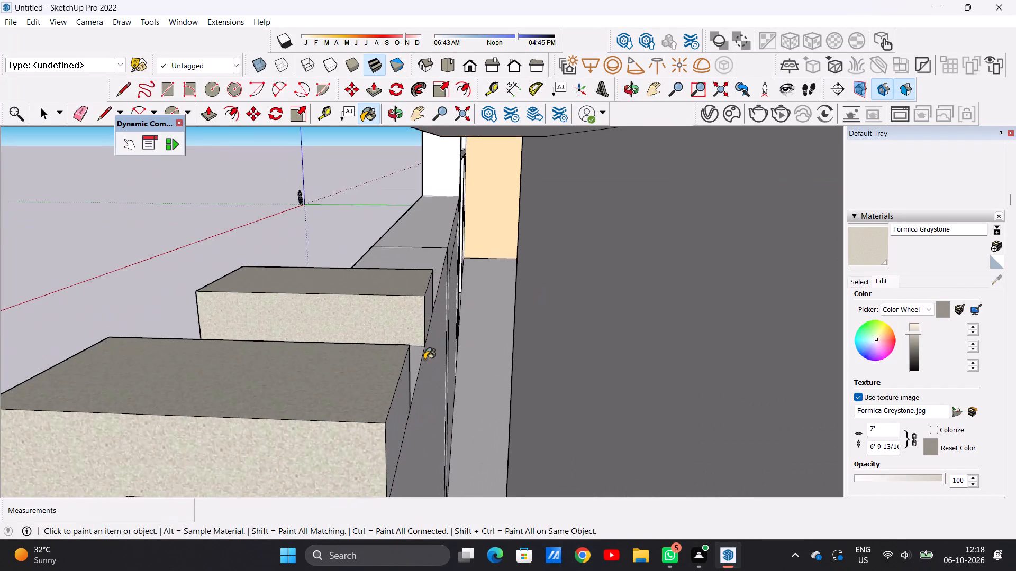
{"action": "scroll", "coordinate": [424, 360], "scroll_direction": "up", "scroll_amount": 2}
{"action": "left_click", "coordinate": [428, 292]}
{"action": "left_click", "coordinate": [387, 427]}
Paint the house-facing rear face of the remaining end pillar on the boundary wall with Formica Graystone.
{"action": "scroll", "coordinate": [420, 339], "scroll_direction": "down", "scroll_amount": 10}
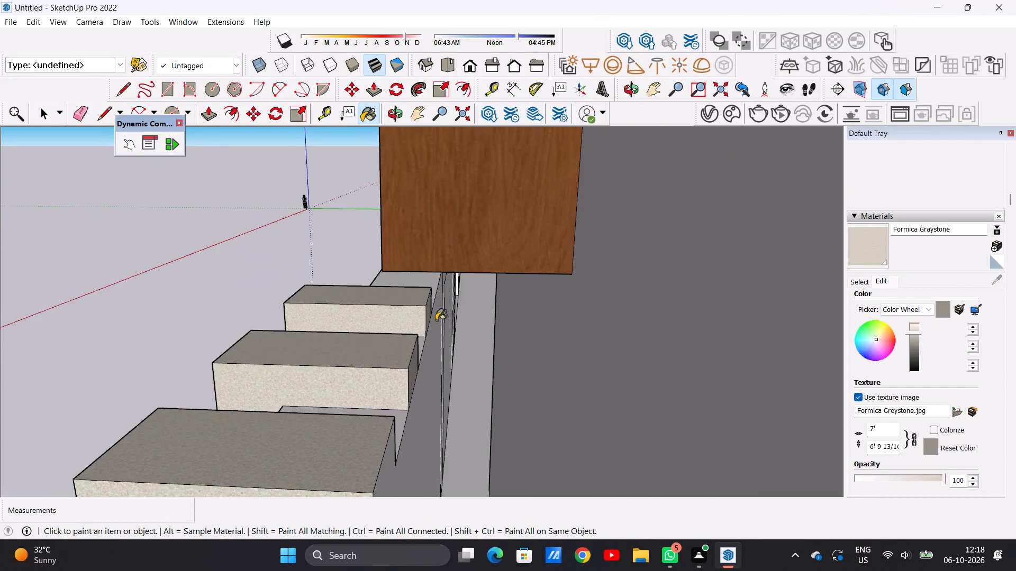
{"action": "scroll", "coordinate": [436, 320], "scroll_direction": "down", "scroll_amount": 7}
{"action": "scroll", "coordinate": [413, 480], "scroll_direction": "up", "scroll_amount": 16}
{"action": "scroll", "coordinate": [430, 293], "scroll_direction": "down", "scroll_amount": 7}
{"action": "middle_click_drag", "start_coordinate": [421, 252], "coordinate": [380, 303]}
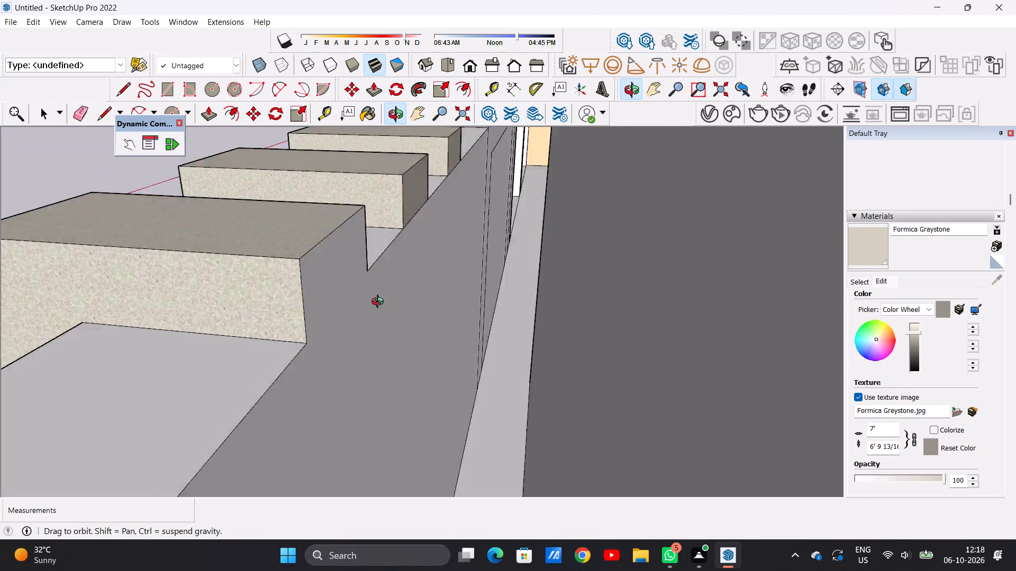
{"action": "middle_click_drag", "start_coordinate": [380, 303], "coordinate": [368, 315]}
{"action": "scroll", "coordinate": [375, 323], "scroll_direction": "down", "scroll_amount": 8}
{"action": "scroll", "coordinate": [388, 329], "scroll_direction": "up", "scroll_amount": 1}
{"action": "scroll", "coordinate": [391, 330], "scroll_direction": "down", "scroll_amount": 8}
{"action": "scroll", "coordinate": [395, 329], "scroll_direction": "up", "scroll_amount": 1}
{"action": "scroll", "coordinate": [413, 336], "scroll_direction": "down", "scroll_amount": 5}
{"action": "scroll", "coordinate": [422, 338], "scroll_direction": "up", "scroll_amount": 1}
{"action": "scroll", "coordinate": [424, 337], "scroll_direction": "down", "scroll_amount": 1}
{"action": "scroll", "coordinate": [429, 336], "scroll_direction": "up", "scroll_amount": 1}
{"action": "scroll", "coordinate": [440, 332], "scroll_direction": "down", "scroll_amount": 5}
{"action": "scroll", "coordinate": [493, 322], "scroll_direction": "up", "scroll_amount": 1}
{"action": "scroll", "coordinate": [493, 322], "scroll_direction": "down", "scroll_amount": 15}
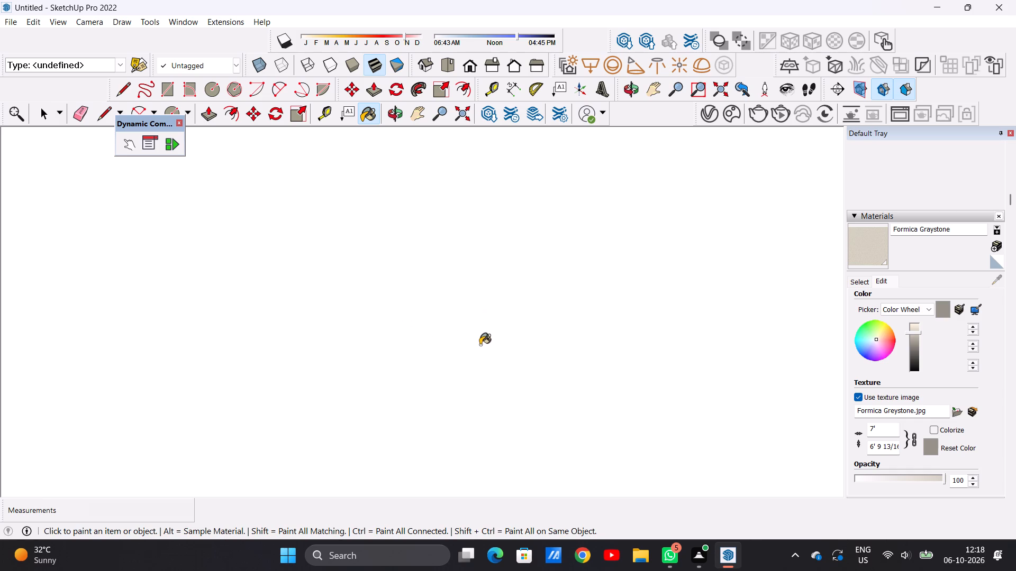
{"action": "scroll", "coordinate": [480, 345], "scroll_direction": "up", "scroll_amount": 1}
{"action": "scroll", "coordinate": [480, 345], "scroll_direction": "down", "scroll_amount": 2}
{"action": "scroll", "coordinate": [480, 345], "scroll_direction": "down", "scroll_amount": 20}
{"action": "scroll", "coordinate": [480, 345], "scroll_direction": "down", "scroll_amount": 16}
{"action": "middle_click_drag", "start_coordinate": [376, 339], "coordinate": [424, 317]}
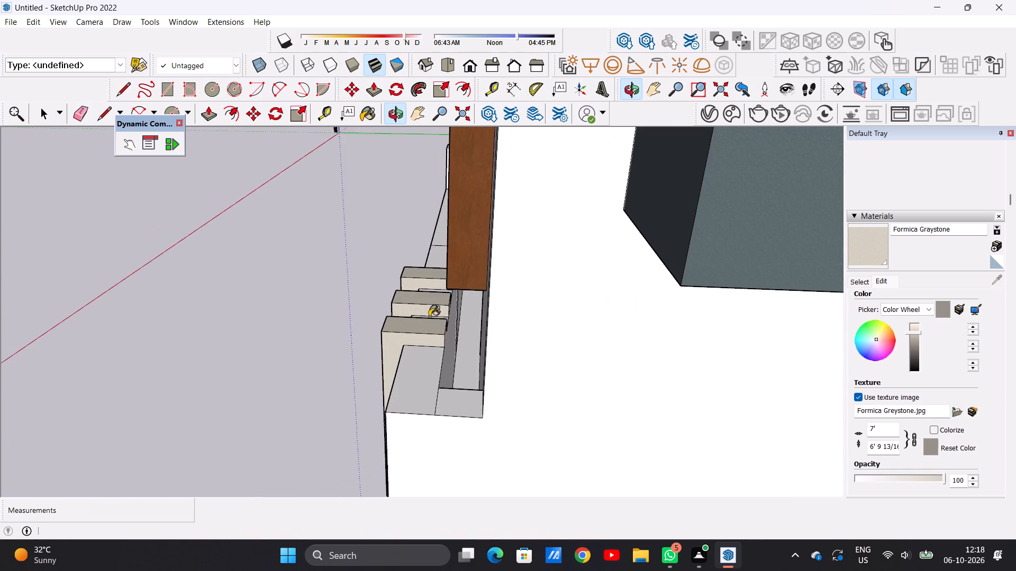
{"action": "scroll", "coordinate": [433, 331], "scroll_direction": "up", "scroll_amount": 14}
{"action": "scroll", "coordinate": [444, 339], "scroll_direction": "down", "scroll_amount": 3}
{"action": "left_click", "coordinate": [268, 325]}
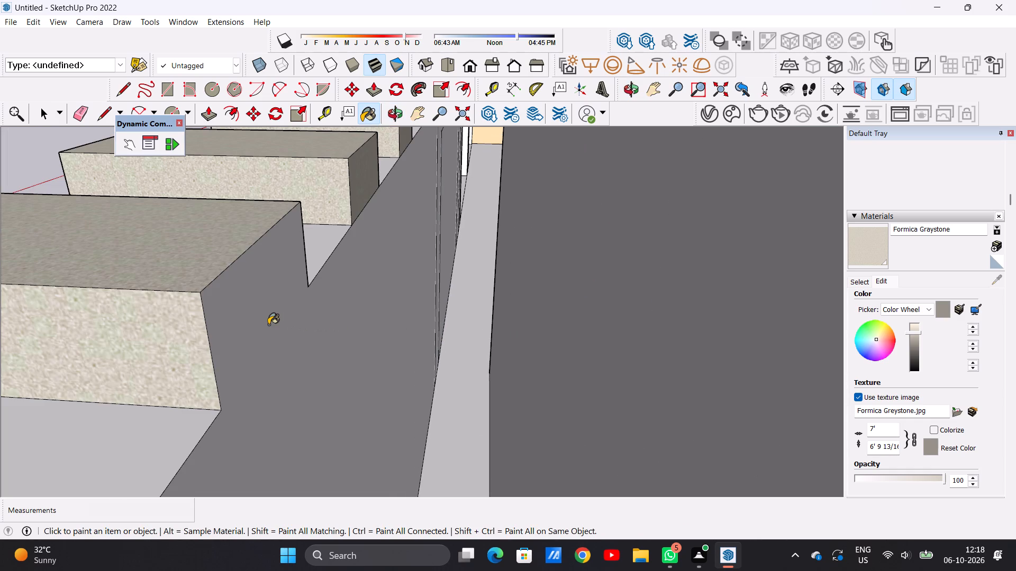
{"action": "key", "text": "space"}
Examine the whole house in the front view to see which facade surfaces still need a finish.
{"action": "scroll", "coordinate": [334, 363], "scroll_direction": "down", "scroll_amount": 20}
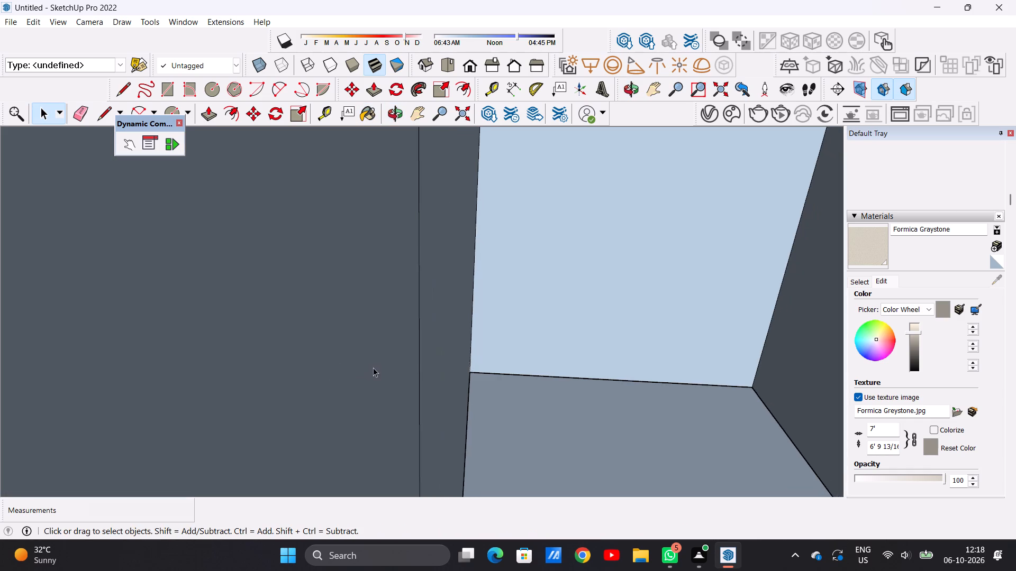
{"action": "scroll", "coordinate": [373, 367], "scroll_direction": "down", "scroll_amount": 20}
{"action": "scroll", "coordinate": [373, 367], "scroll_direction": "down", "scroll_amount": 3}
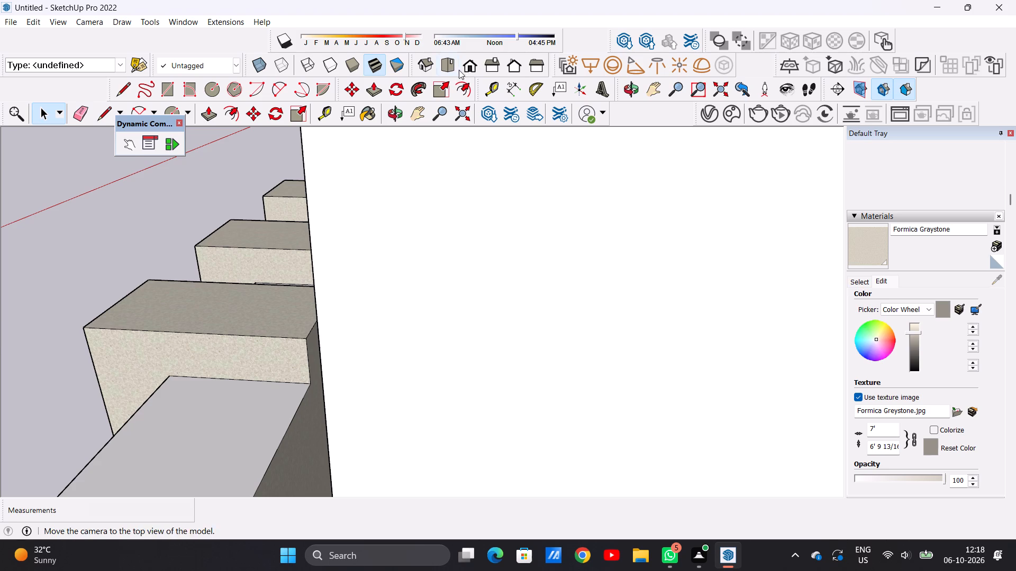
{"action": "left_click", "coordinate": [467, 67]}
{"action": "scroll", "coordinate": [456, 260], "scroll_direction": "down", "scroll_amount": 14}
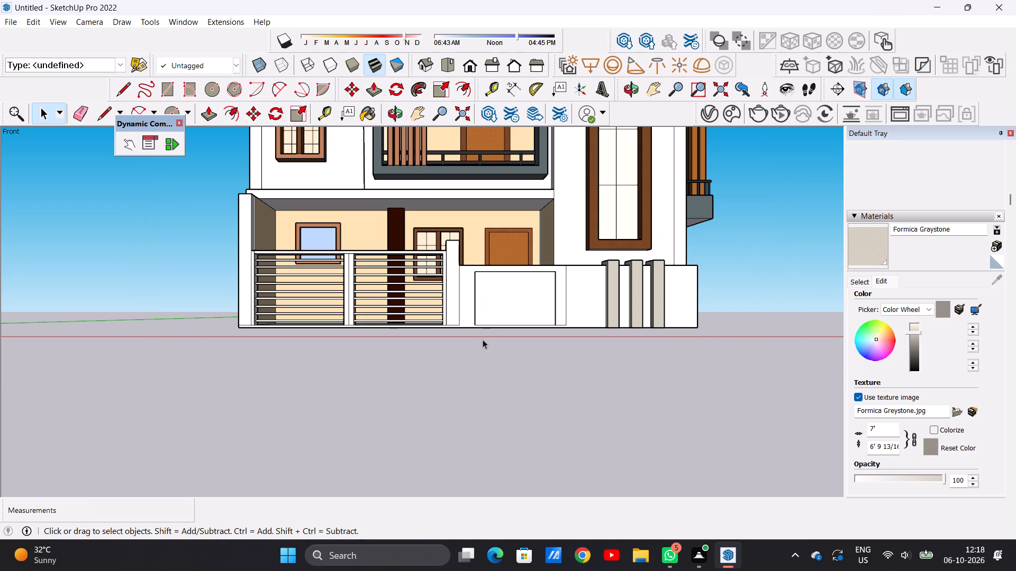
{"action": "scroll", "coordinate": [523, 343], "scroll_direction": "down", "scroll_amount": 15}
{"action": "scroll", "coordinate": [527, 354], "scroll_direction": "up", "scroll_amount": 1}
{"action": "scroll", "coordinate": [527, 354], "scroll_direction": "down", "scroll_amount": 2}
{"action": "scroll", "coordinate": [535, 283], "scroll_direction": "up", "scroll_amount": 6}
{"action": "scroll", "coordinate": [533, 279], "scroll_direction": "down", "scroll_amount": 9}
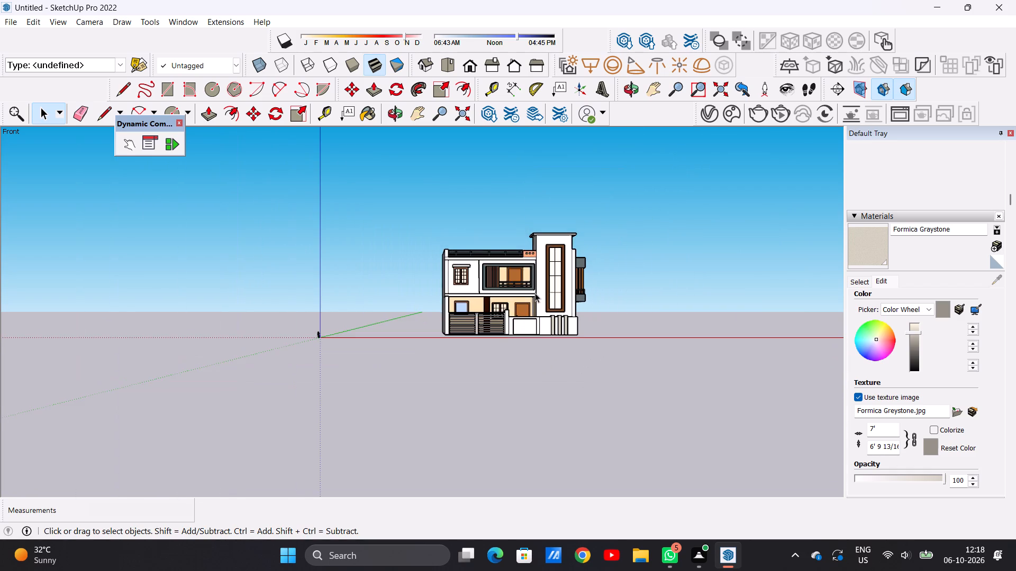
{"action": "scroll", "coordinate": [535, 293], "scroll_direction": "down", "scroll_amount": 1}
{"action": "scroll", "coordinate": [538, 262], "scroll_direction": "up", "scroll_amount": 7}
{"action": "scroll", "coordinate": [582, 310], "scroll_direction": "up", "scroll_amount": 5}
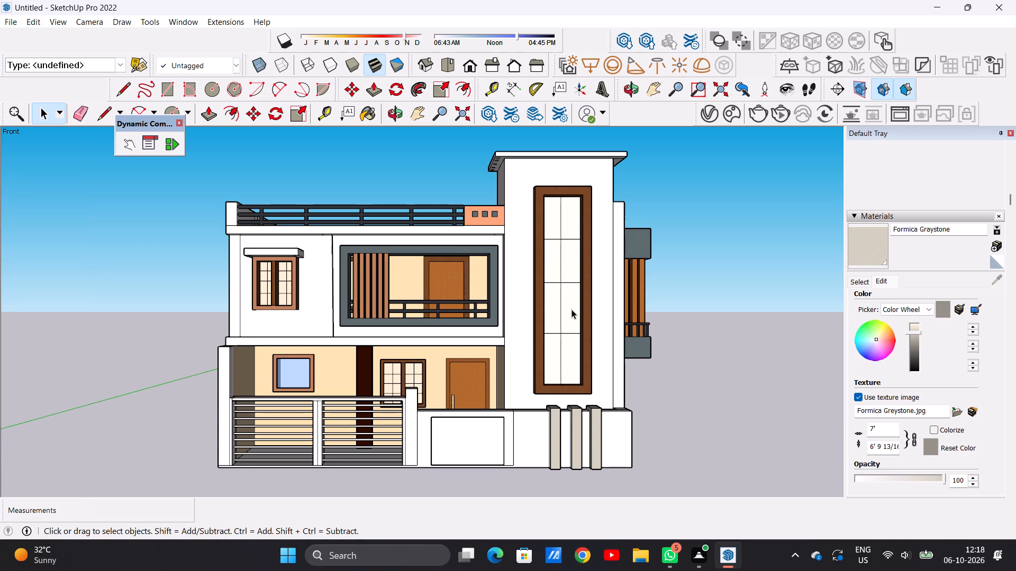
{"action": "scroll", "coordinate": [571, 309], "scroll_direction": "down", "scroll_amount": 10}
{"action": "scroll", "coordinate": [521, 277], "scroll_direction": "up", "scroll_amount": 6}
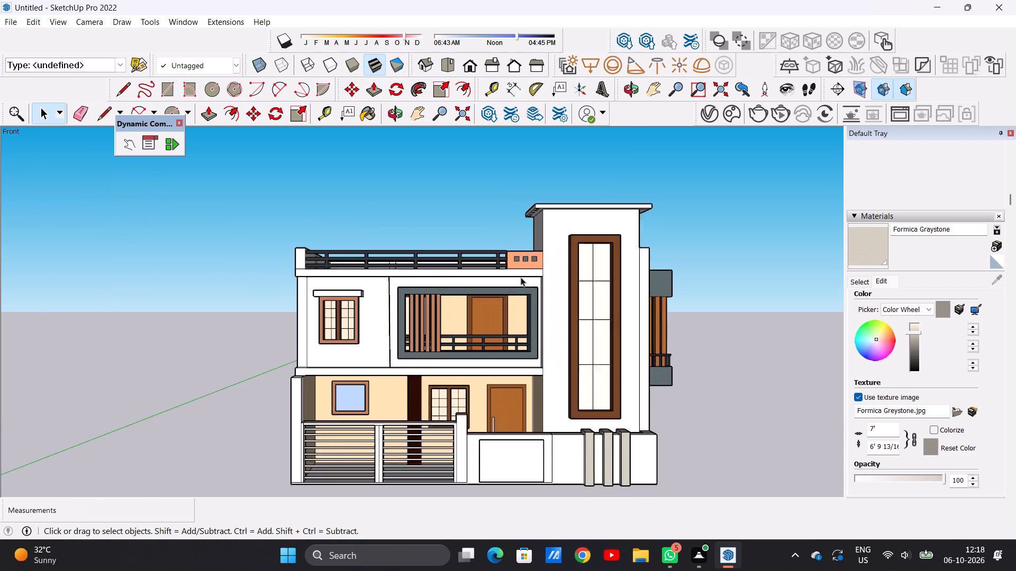
{"action": "scroll", "coordinate": [521, 277], "scroll_direction": "up", "scroll_amount": 1}
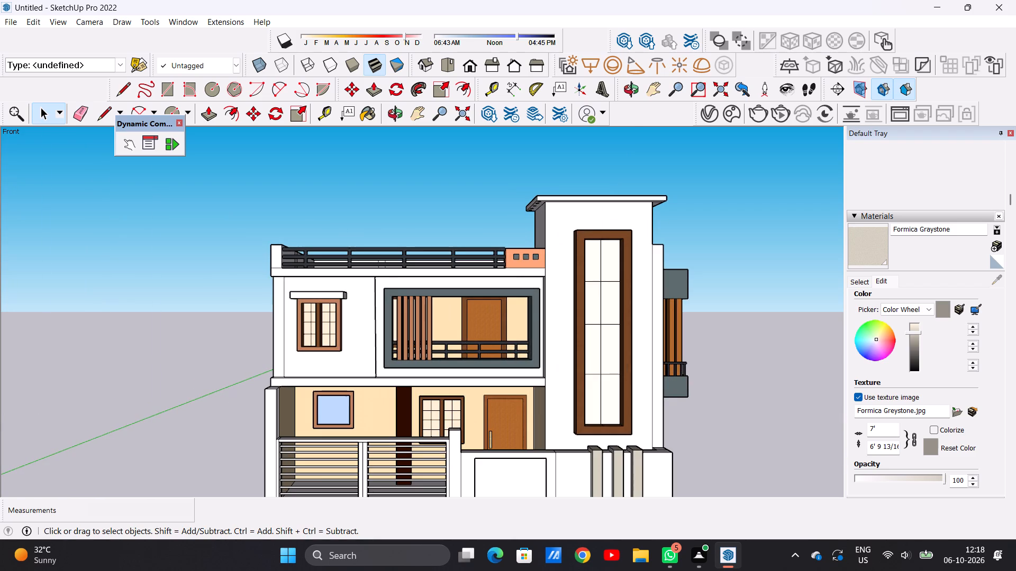
Show the Colors collection in the materials library.
{"action": "left_click", "coordinate": [923, 305]}
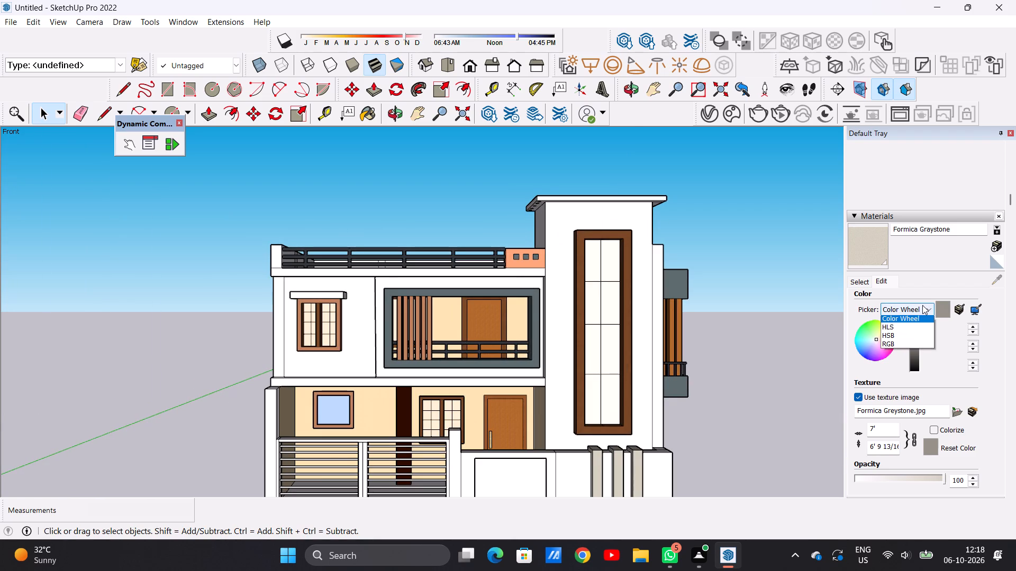
{"action": "left_click", "coordinate": [861, 282]}
{"action": "left_click", "coordinate": [861, 282]}
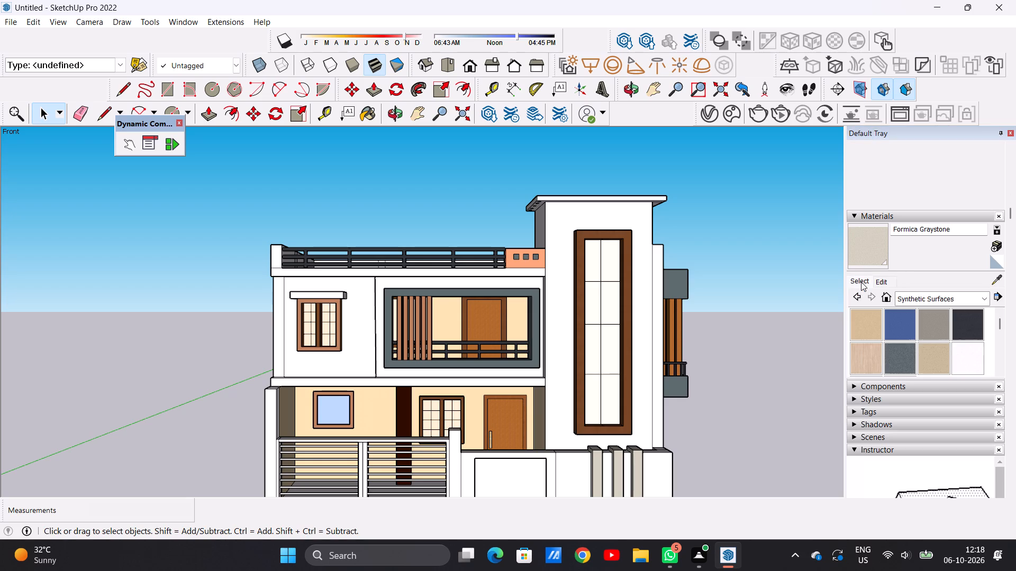
{"action": "left_click", "coordinate": [980, 301]}
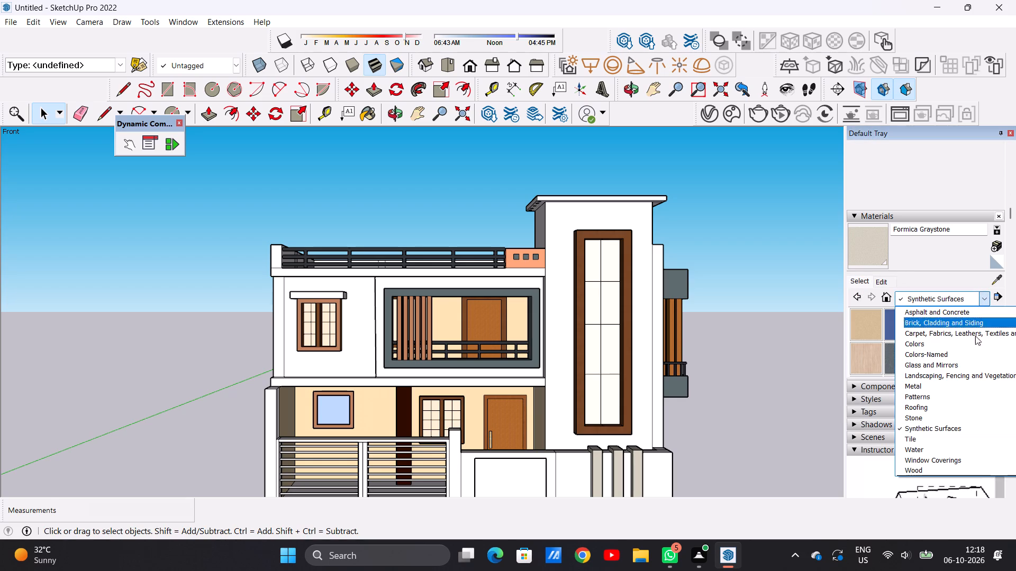
{"action": "left_click", "coordinate": [967, 342]}
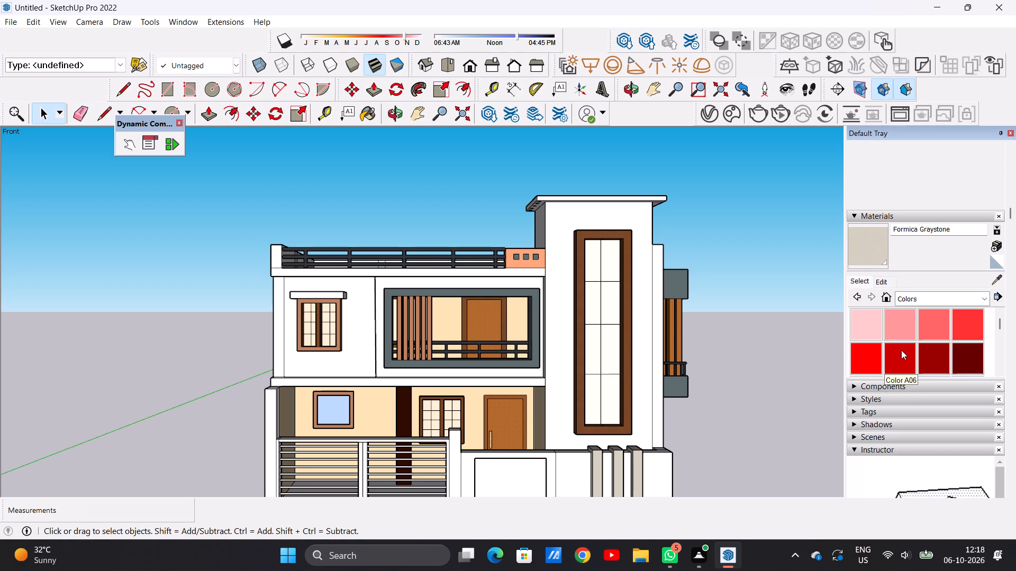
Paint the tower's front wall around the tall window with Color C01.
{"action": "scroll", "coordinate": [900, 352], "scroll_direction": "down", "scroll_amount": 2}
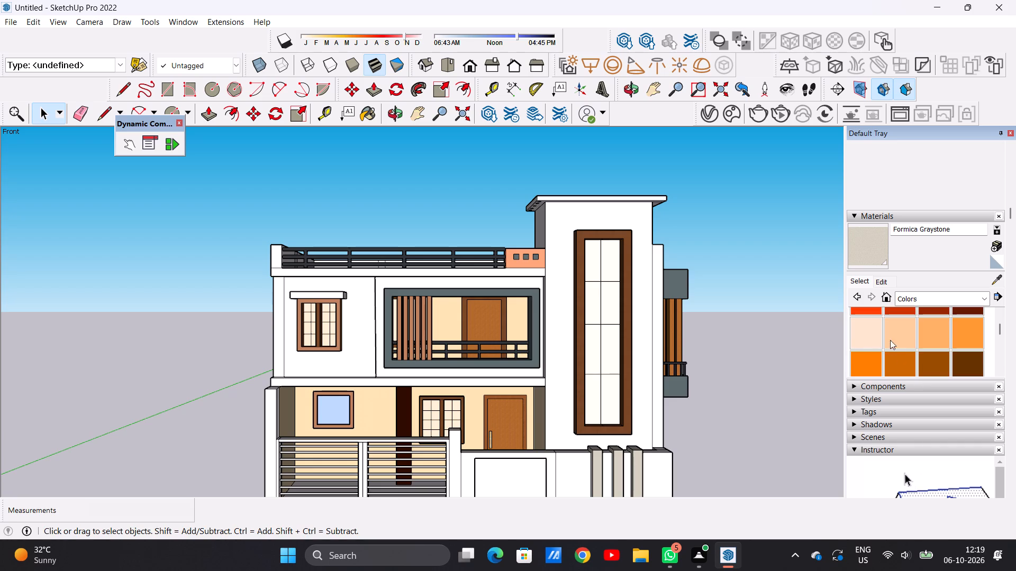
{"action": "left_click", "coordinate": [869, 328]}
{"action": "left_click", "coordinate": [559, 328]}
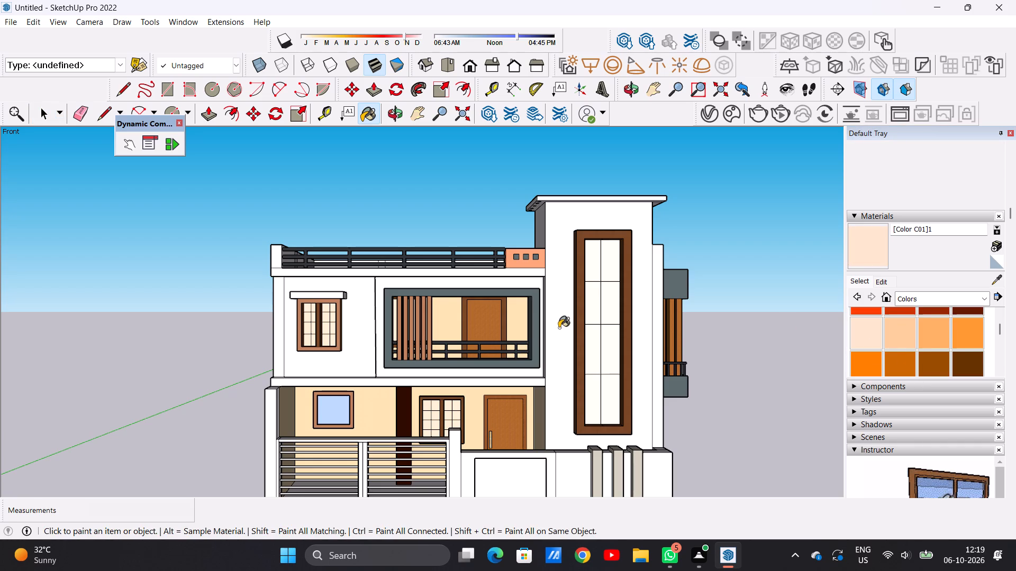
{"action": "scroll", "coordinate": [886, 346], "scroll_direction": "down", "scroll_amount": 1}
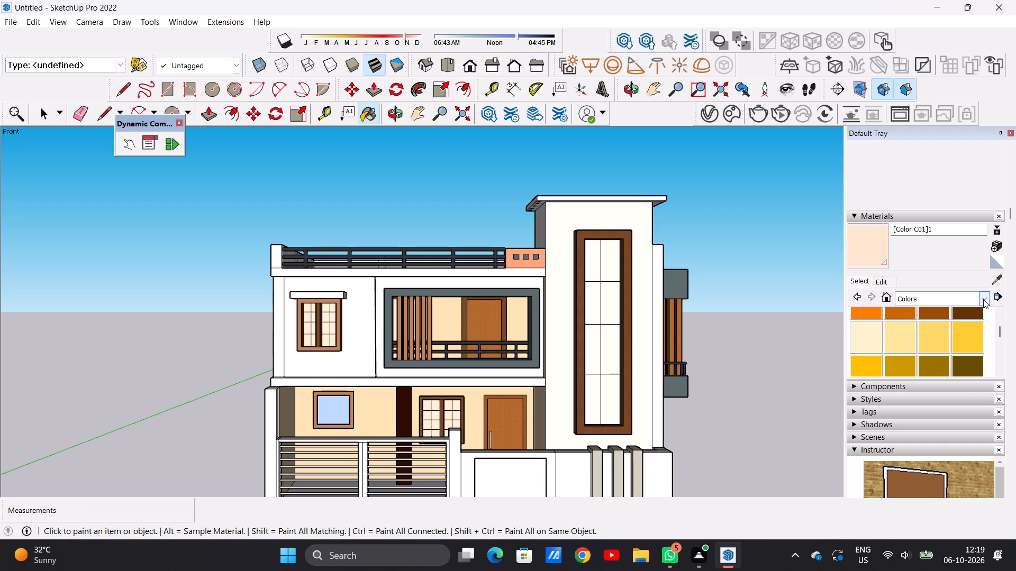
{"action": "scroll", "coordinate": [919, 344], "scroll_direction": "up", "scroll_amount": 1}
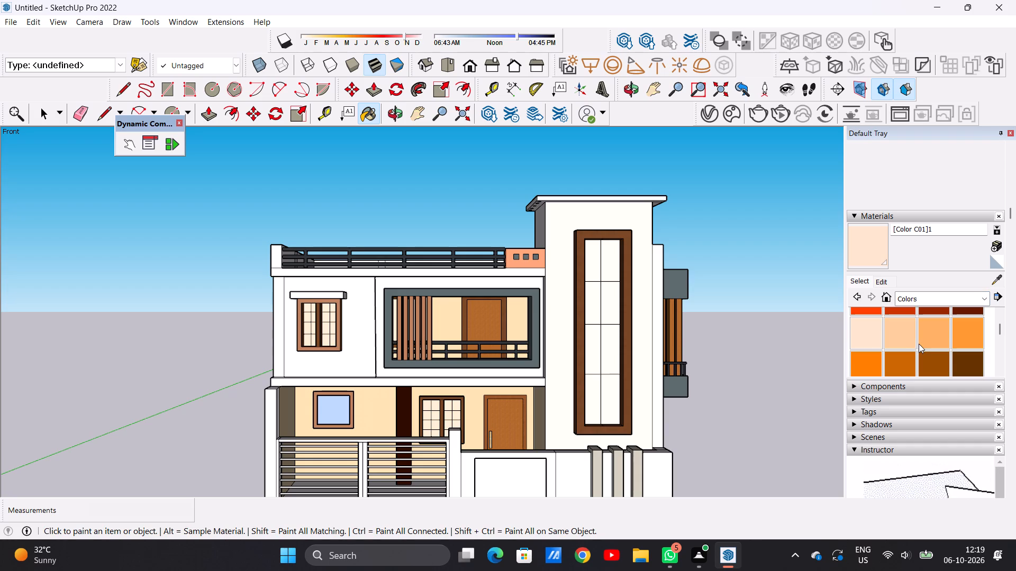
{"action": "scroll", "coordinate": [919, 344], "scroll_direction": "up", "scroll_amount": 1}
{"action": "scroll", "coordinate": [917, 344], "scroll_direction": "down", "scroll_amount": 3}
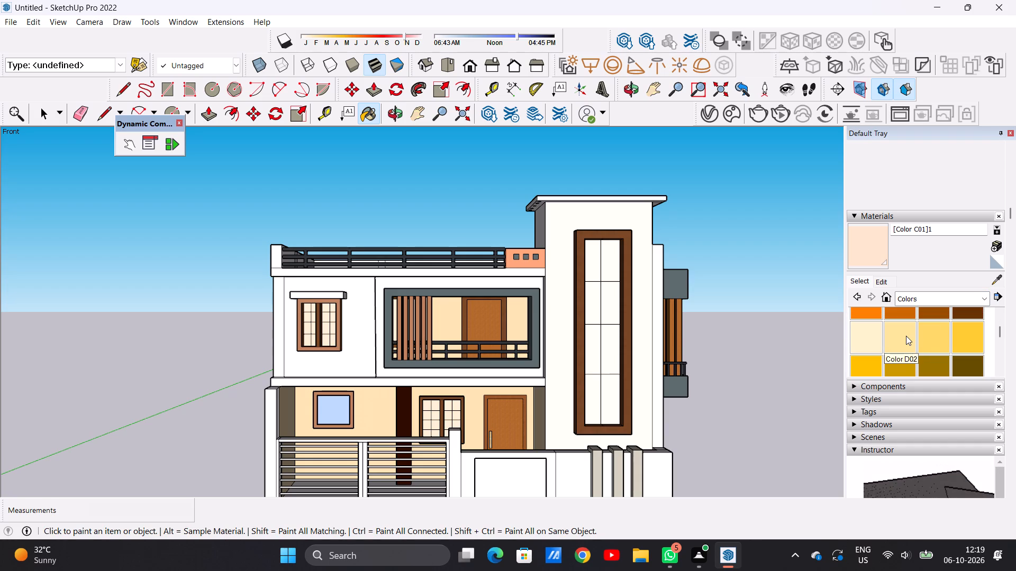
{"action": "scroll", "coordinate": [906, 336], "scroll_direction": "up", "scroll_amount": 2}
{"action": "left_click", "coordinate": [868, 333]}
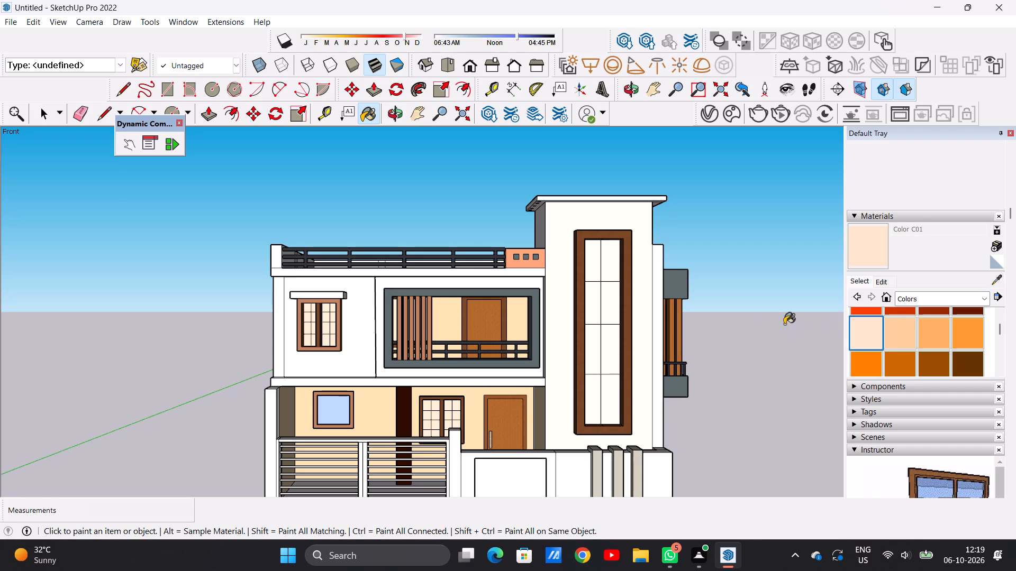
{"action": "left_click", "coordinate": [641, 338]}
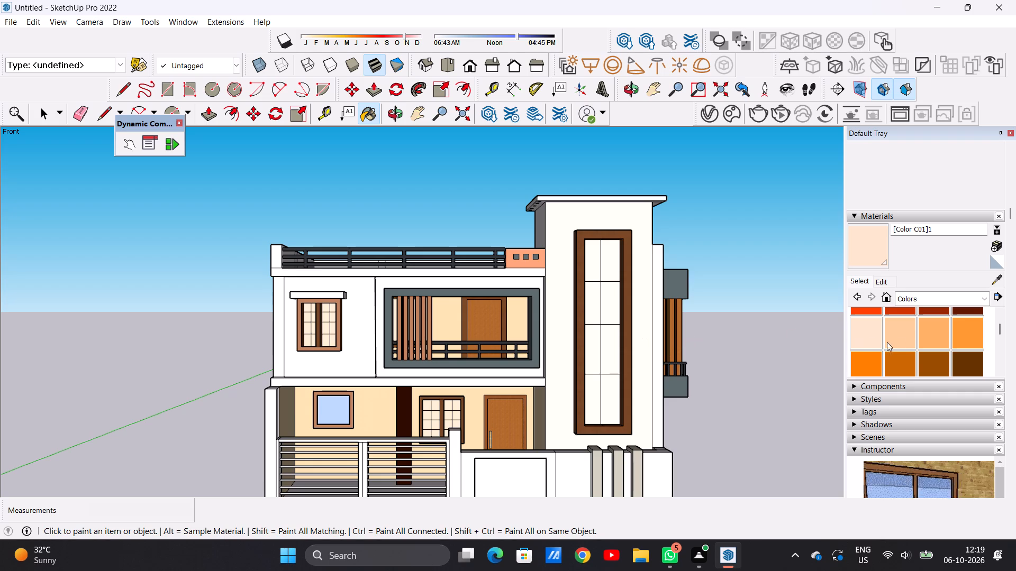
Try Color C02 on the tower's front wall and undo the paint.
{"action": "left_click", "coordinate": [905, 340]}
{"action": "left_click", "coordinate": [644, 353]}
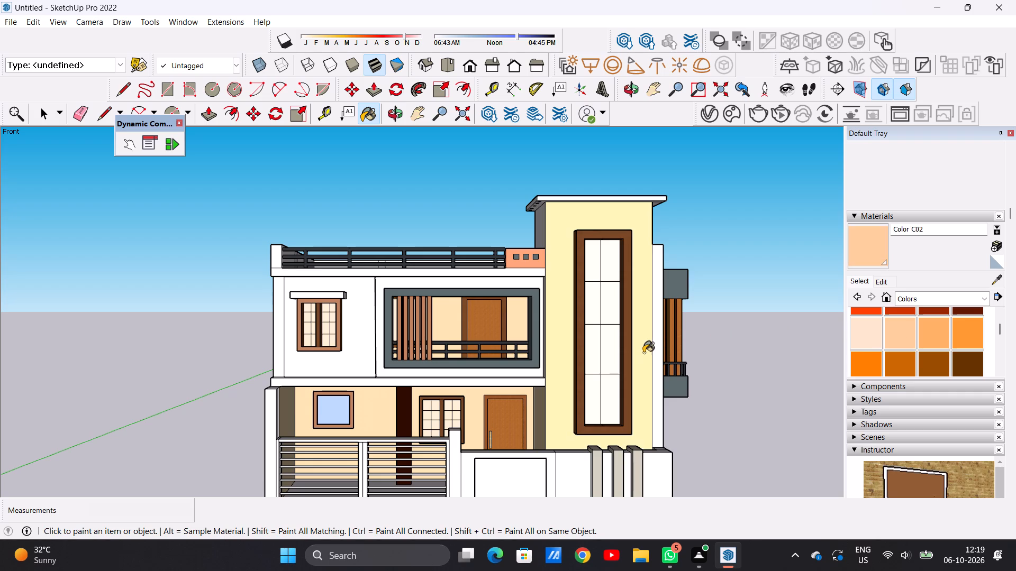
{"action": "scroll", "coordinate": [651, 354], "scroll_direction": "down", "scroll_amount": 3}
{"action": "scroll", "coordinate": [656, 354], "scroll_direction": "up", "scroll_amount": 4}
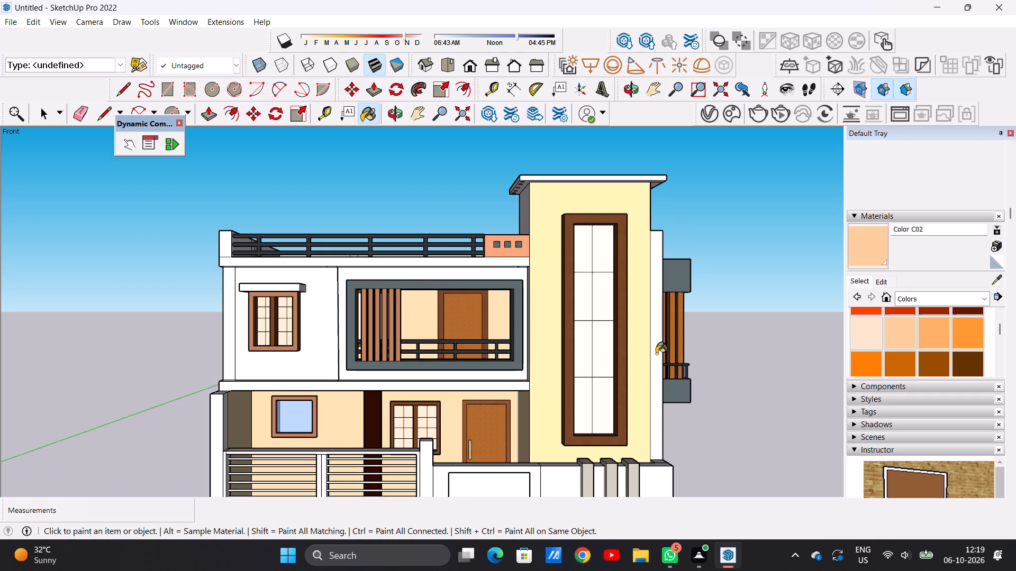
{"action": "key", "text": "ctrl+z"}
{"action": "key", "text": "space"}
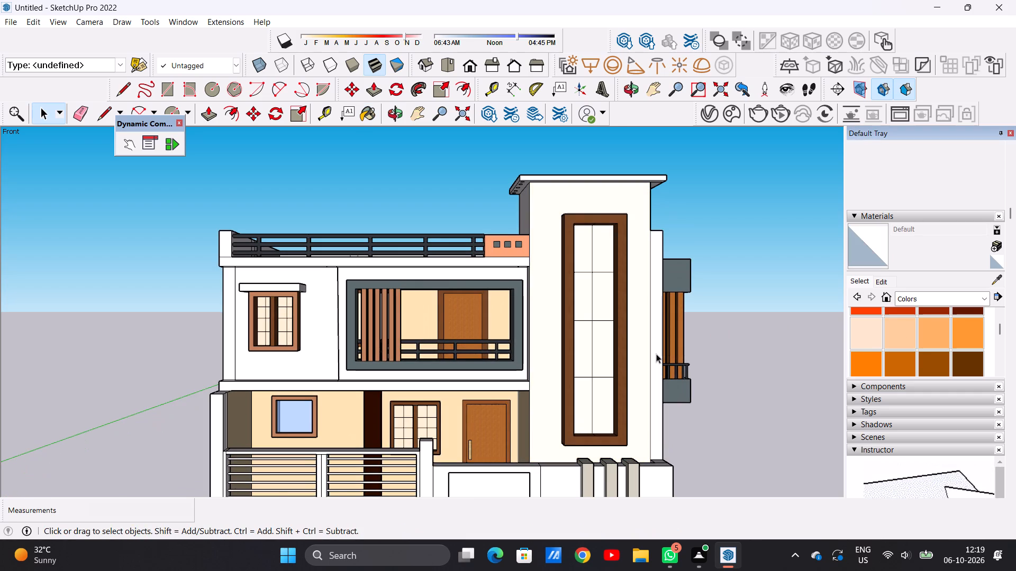
Paint the tower's front wall around the tall window with Color D01.
{"action": "scroll", "coordinate": [621, 333], "scroll_direction": "down", "scroll_amount": 13}
{"action": "scroll", "coordinate": [631, 320], "scroll_direction": "up", "scroll_amount": 2}
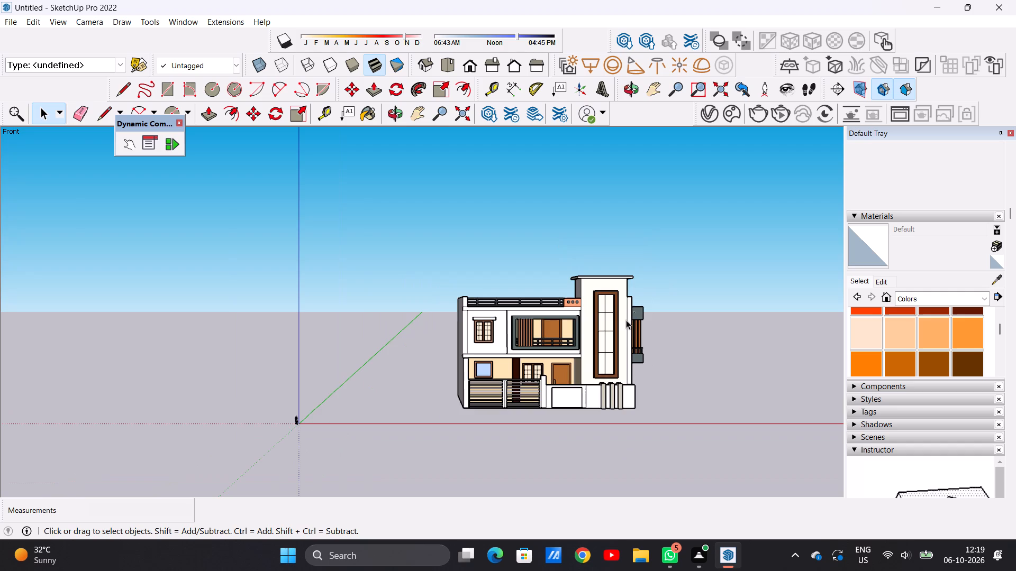
{"action": "scroll", "coordinate": [635, 281], "scroll_direction": "down", "scroll_amount": 4}
{"action": "middle_click_drag", "start_coordinate": [643, 288], "coordinate": [483, 335]}
{"action": "scroll", "coordinate": [632, 304], "scroll_direction": "up", "scroll_amount": 6}
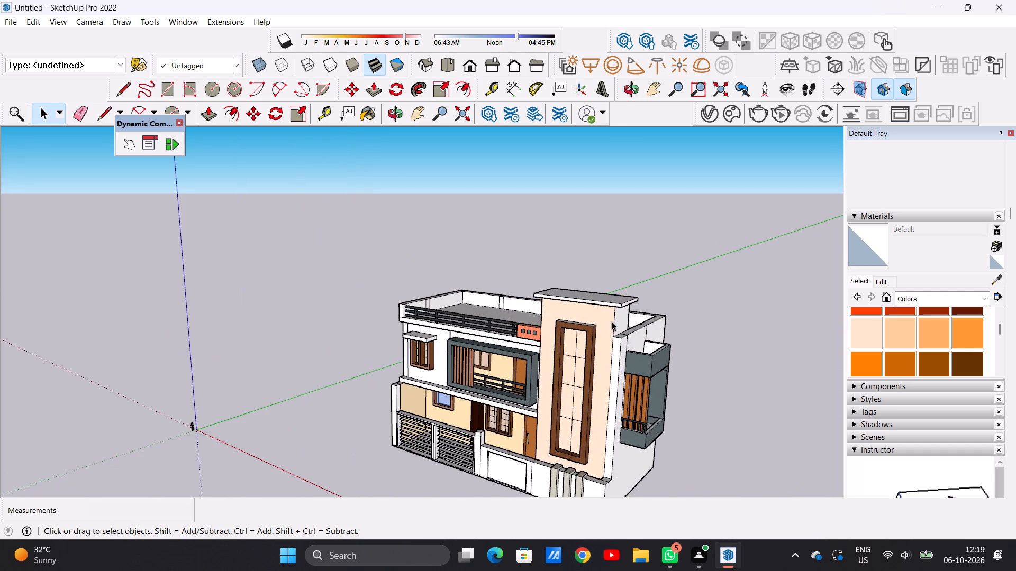
{"action": "middle_click_drag", "start_coordinate": [609, 334], "coordinate": [626, 334]}
{"action": "scroll", "coordinate": [613, 332], "scroll_direction": "up", "scroll_amount": 14}
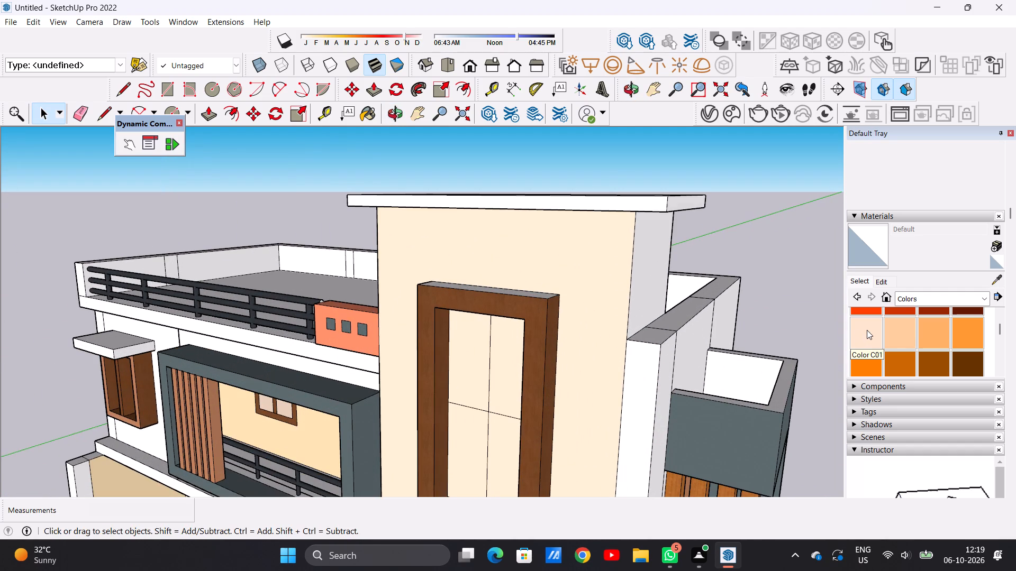
{"action": "scroll", "coordinate": [899, 334], "scroll_direction": "down", "scroll_amount": 1}
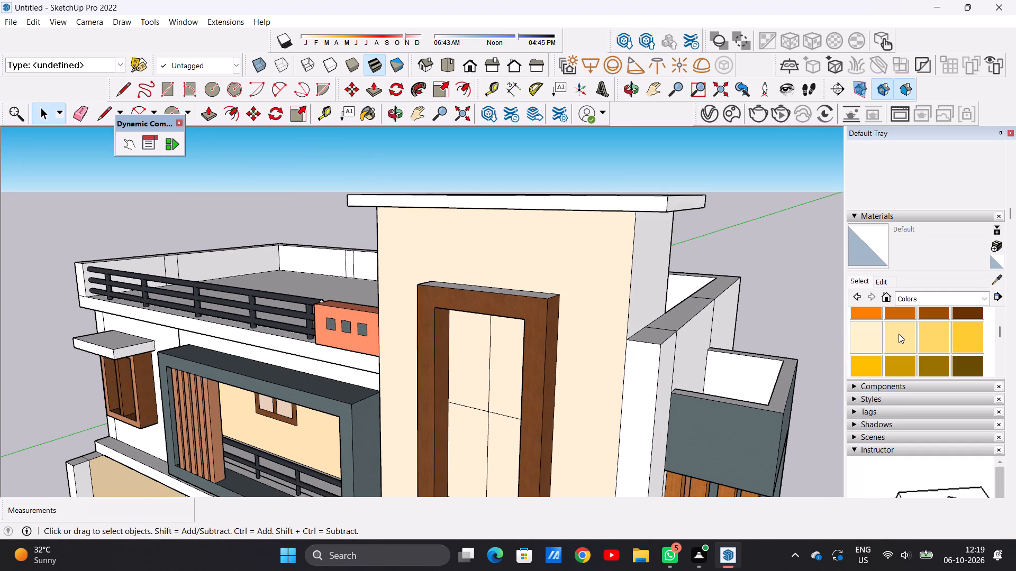
{"action": "scroll", "coordinate": [899, 334], "scroll_direction": "down", "scroll_amount": 1}
{"action": "scroll", "coordinate": [899, 334], "scroll_direction": "up", "scroll_amount": 1}
{"action": "left_click", "coordinate": [864, 337]}
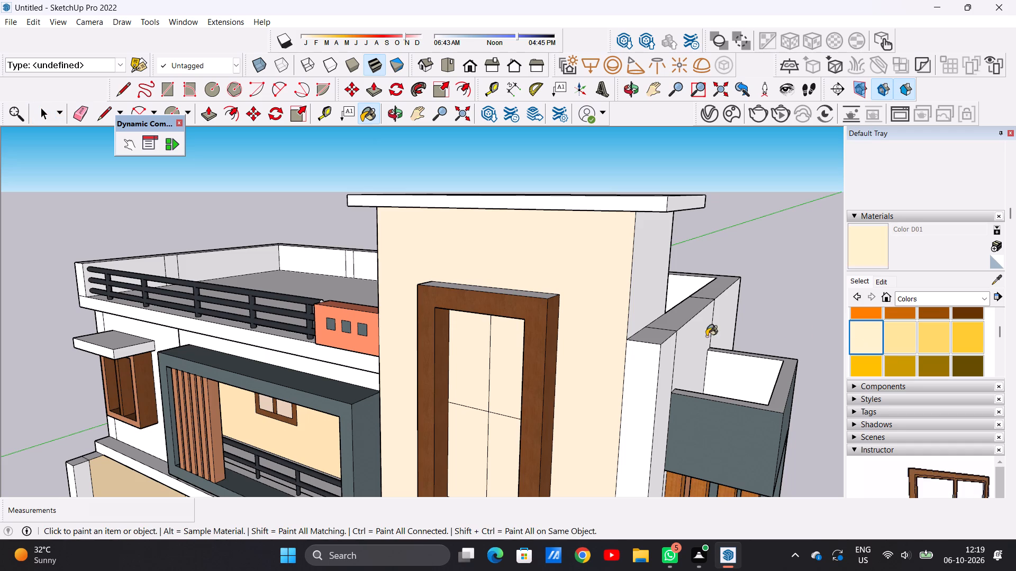
{"action": "left_click", "coordinate": [600, 340]}
{"action": "scroll", "coordinate": [603, 332], "scroll_direction": "down", "scroll_amount": 4}
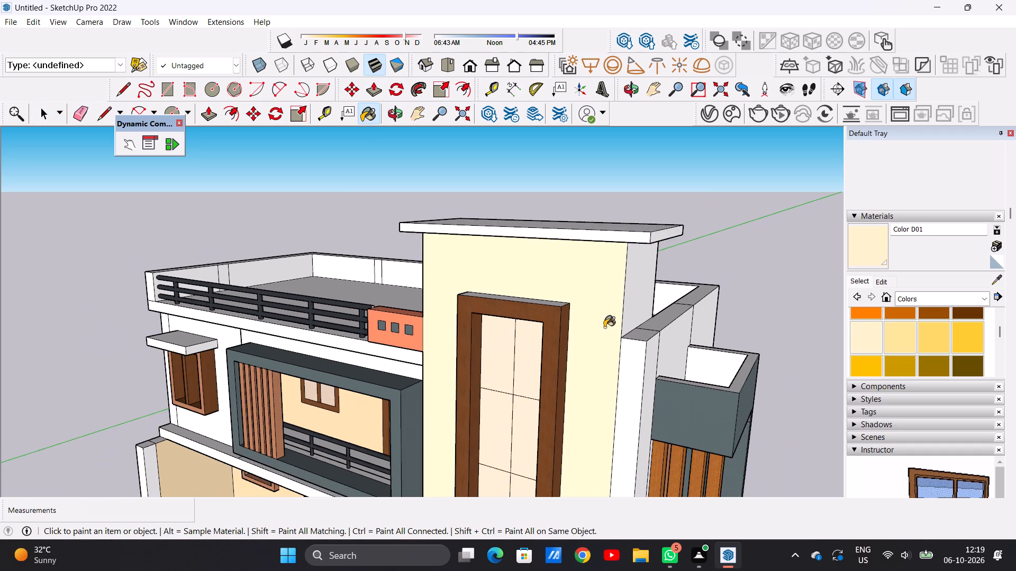
{"action": "scroll", "coordinate": [604, 327], "scroll_direction": "down", "scroll_amount": 15}
{"action": "middle_click_drag", "start_coordinate": [489, 317], "coordinate": [705, 310]}
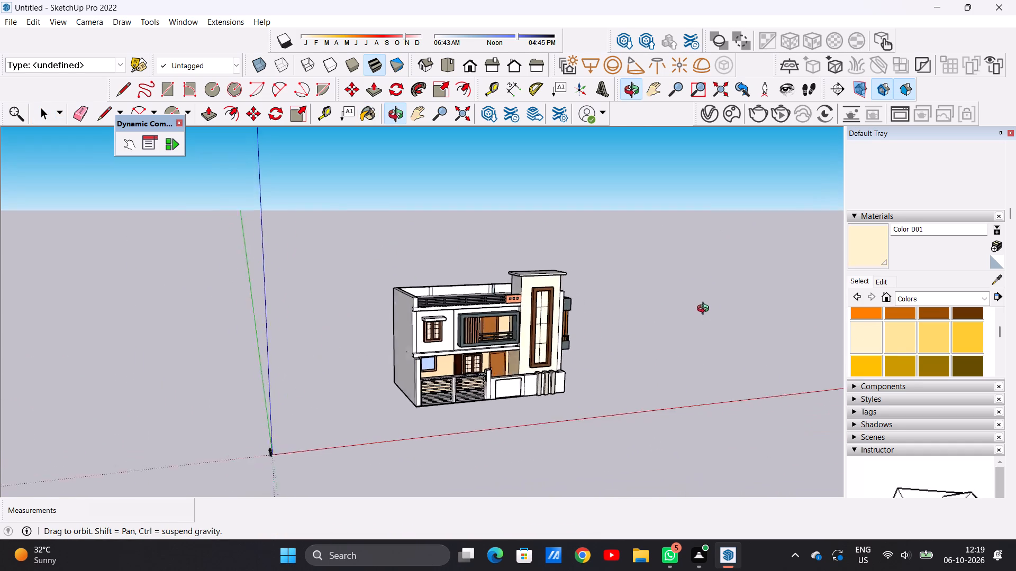
Paint the upper floor's front wall around the window and balcony frame with Color D01.
{"action": "middle_click_drag", "start_coordinate": [705, 310], "coordinate": [539, 301]}
{"action": "scroll", "coordinate": [611, 303], "scroll_direction": "up", "scroll_amount": 12}
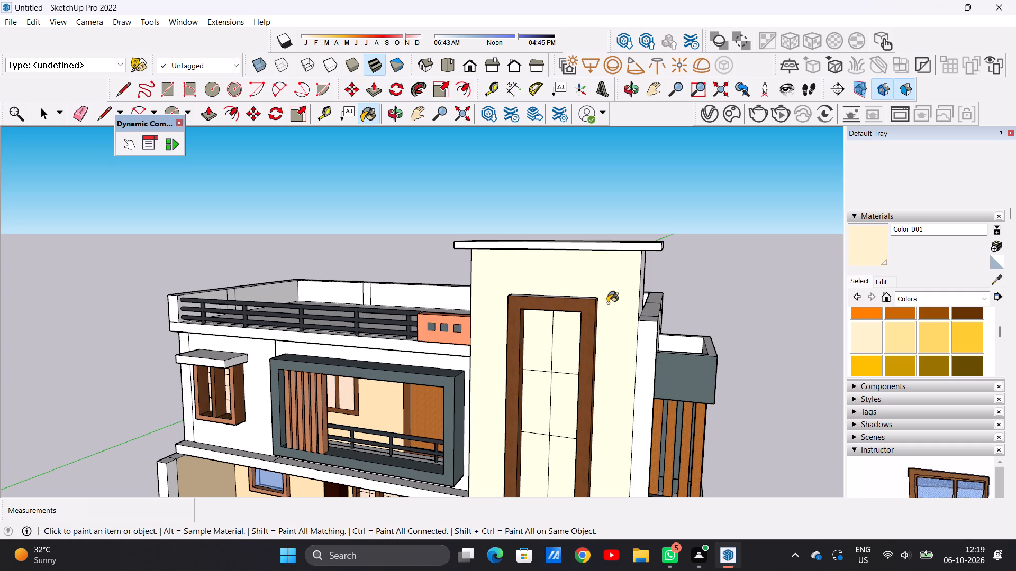
{"action": "scroll", "coordinate": [611, 300], "scroll_direction": "down", "scroll_amount": 14}
{"action": "scroll", "coordinate": [534, 321], "scroll_direction": "up", "scroll_amount": 8}
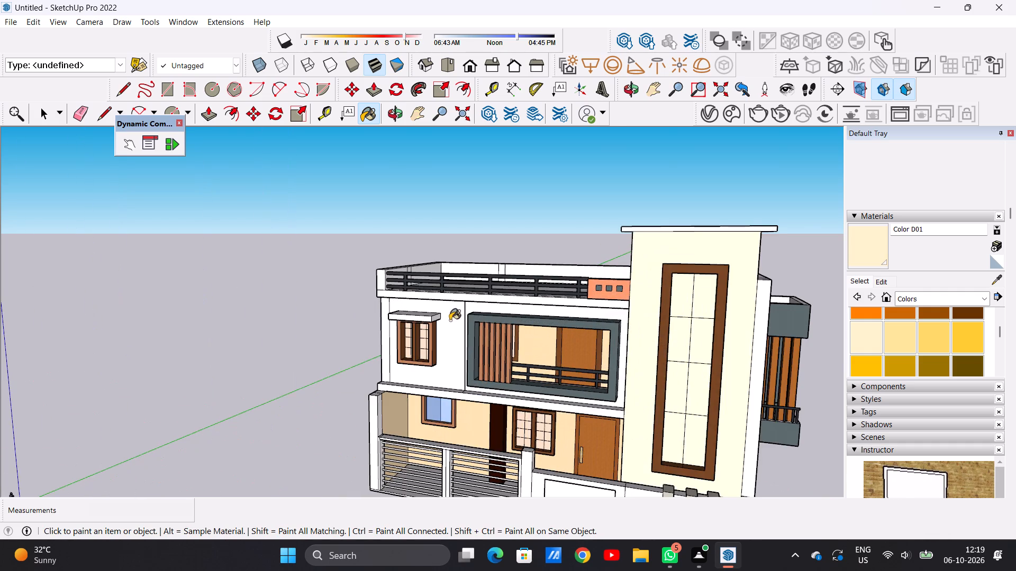
{"action": "middle_click", "coordinate": [447, 320]}
{"action": "scroll", "coordinate": [447, 320], "scroll_direction": "up", "scroll_amount": 1}
{"action": "left_click", "coordinate": [447, 320]}
{"action": "scroll", "coordinate": [457, 323], "scroll_direction": "down", "scroll_amount": 5}
{"action": "scroll", "coordinate": [437, 331], "scroll_direction": "up", "scroll_amount": 6}
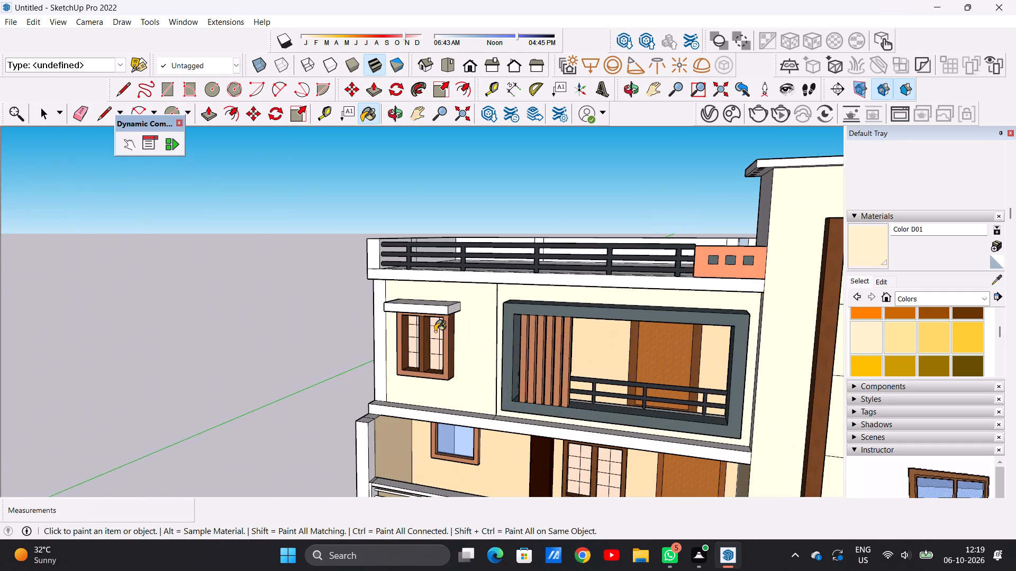
Paint the narrow vertical strip at the outer edge of the upper floor's front wall with Color D01.
{"action": "scroll", "coordinate": [435, 331], "scroll_direction": "up", "scroll_amount": 1}
{"action": "middle_click_drag", "start_coordinate": [545, 321], "coordinate": [700, 325]}
{"action": "scroll", "coordinate": [709, 315], "scroll_direction": "down", "scroll_amount": 8}
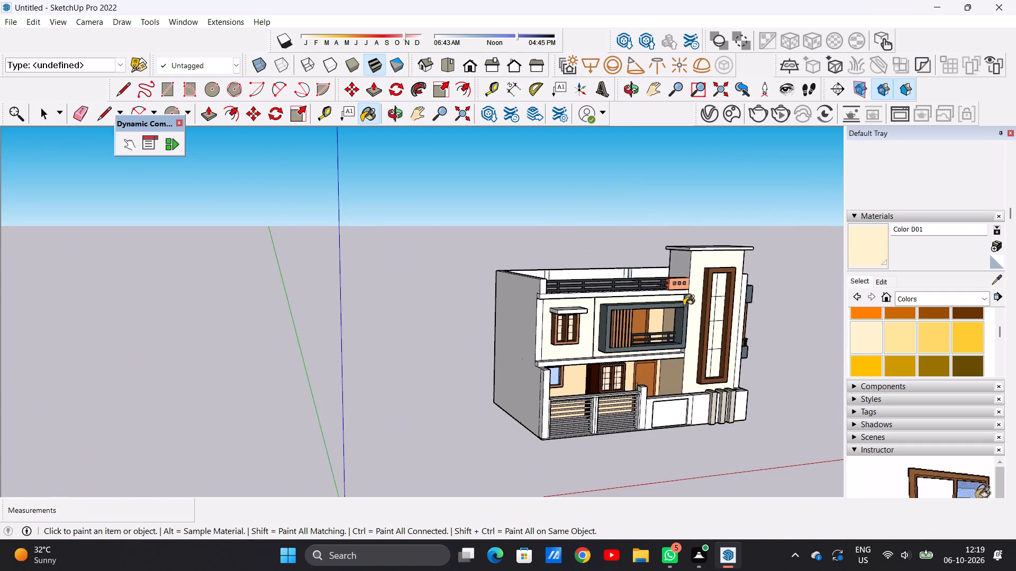
{"action": "scroll", "coordinate": [600, 320], "scroll_direction": "up", "scroll_amount": 6}
{"action": "scroll", "coordinate": [493, 330], "scroll_direction": "up", "scroll_amount": 6}
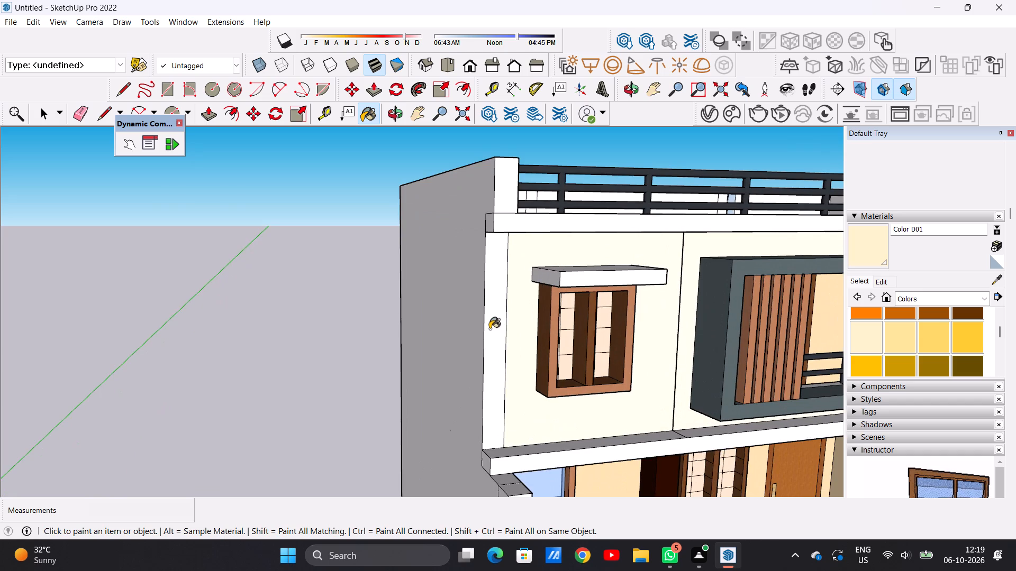
{"action": "left_click", "coordinate": [494, 326]}
Paint the front face of the ledge between the ground and upper floors with Color D01.
{"action": "scroll", "coordinate": [480, 338], "scroll_direction": "down", "scroll_amount": 14}
{"action": "middle_click_drag", "start_coordinate": [585, 344], "coordinate": [532, 333]}
{"action": "scroll", "coordinate": [534, 333], "scroll_direction": "up", "scroll_amount": 4}
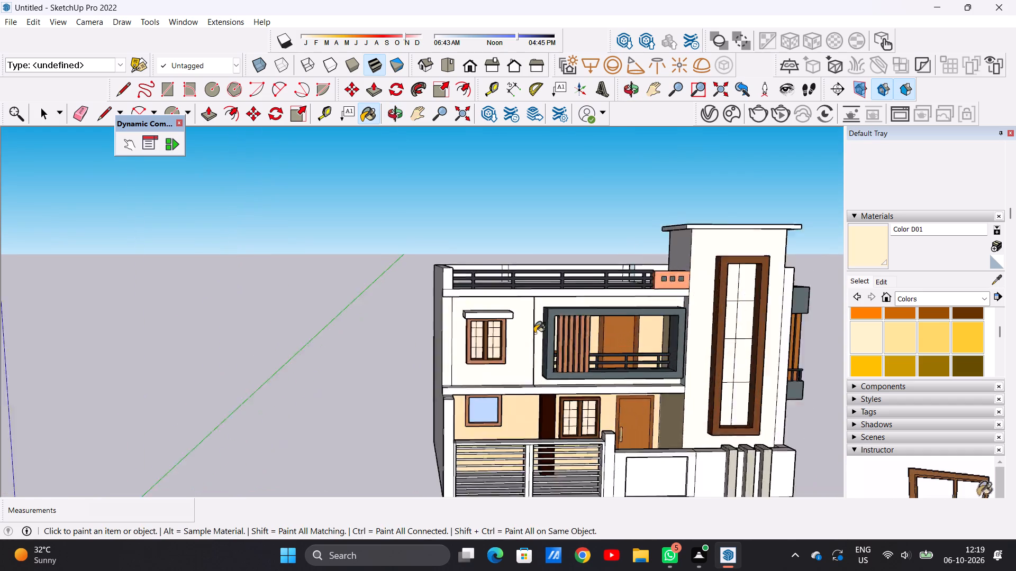
{"action": "scroll", "coordinate": [534, 333], "scroll_direction": "up", "scroll_amount": 20}
{"action": "scroll", "coordinate": [534, 333], "scroll_direction": "up", "scroll_amount": 3}
{"action": "scroll", "coordinate": [527, 336], "scroll_direction": "down", "scroll_amount": 20}
{"action": "scroll", "coordinate": [527, 336], "scroll_direction": "down", "scroll_amount": 4}
{"action": "scroll", "coordinate": [527, 336], "scroll_direction": "up", "scroll_amount": 4}
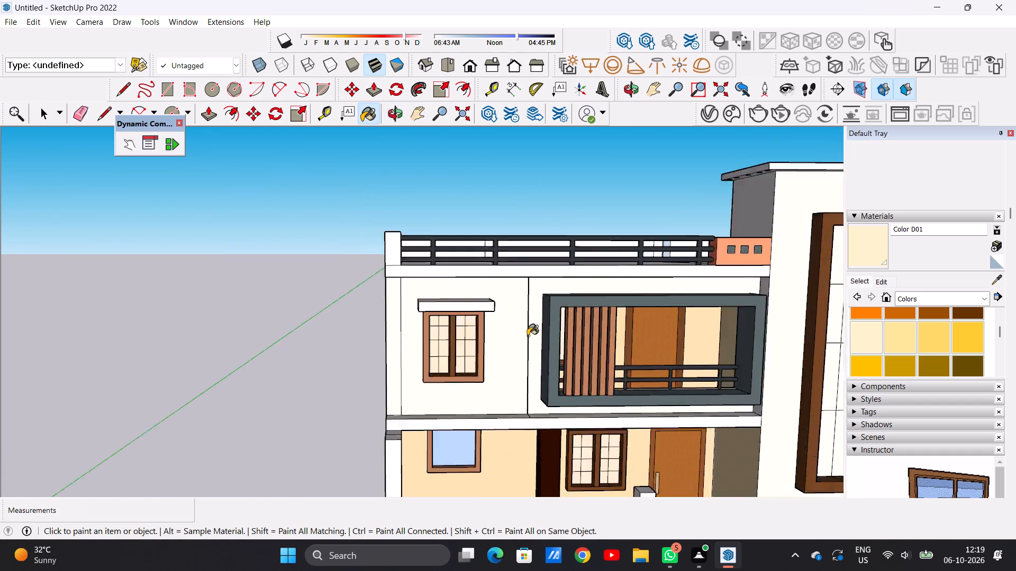
{"action": "scroll", "coordinate": [528, 336], "scroll_direction": "up", "scroll_amount": 4}
{"action": "middle_click_drag", "start_coordinate": [528, 336], "coordinate": [466, 331]}
{"action": "scroll", "coordinate": [466, 331], "scroll_direction": "down", "scroll_amount": 10}
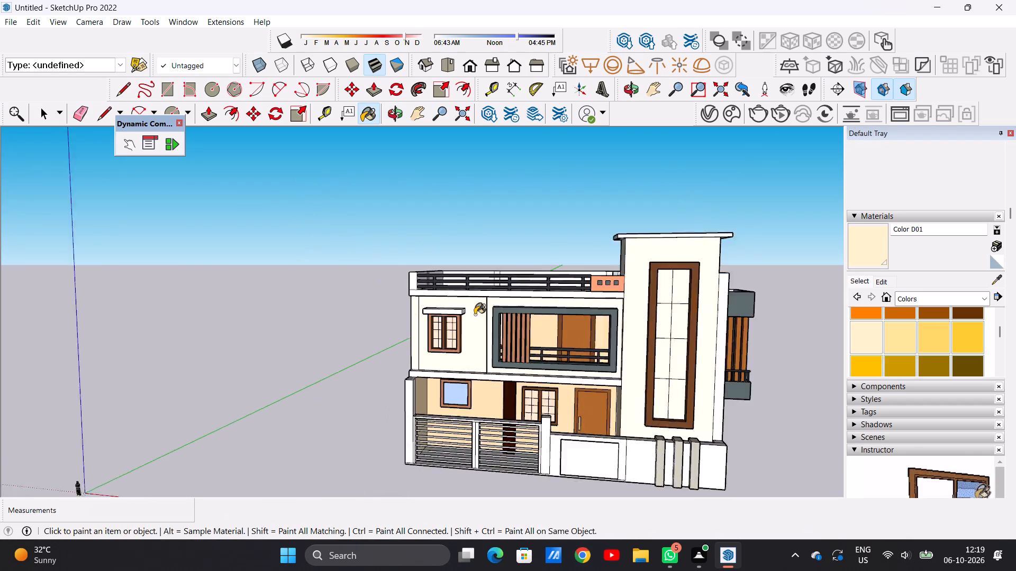
{"action": "scroll", "coordinate": [475, 315], "scroll_direction": "down", "scroll_amount": 5}
{"action": "scroll", "coordinate": [506, 372], "scroll_direction": "up", "scroll_amount": 9}
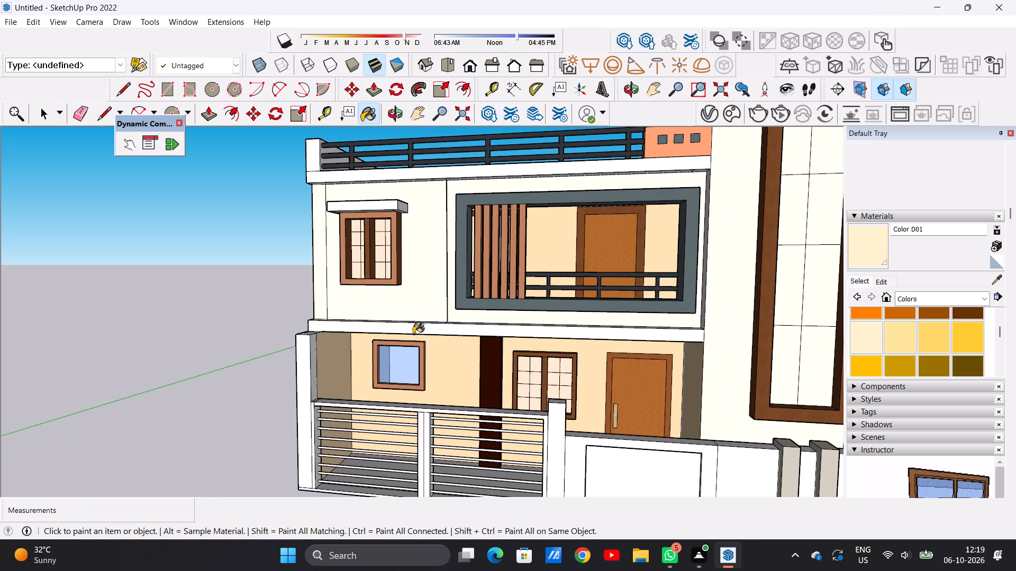
{"action": "scroll", "coordinate": [413, 334], "scroll_direction": "up", "scroll_amount": 7}
{"action": "left_click", "coordinate": [415, 328]}
Paint the top faces of the ledge between the two floors with Color D01.
{"action": "scroll", "coordinate": [440, 325], "scroll_direction": "down", "scroll_amount": 5}
{"action": "middle_click_drag", "start_coordinate": [438, 313], "coordinate": [446, 385]}
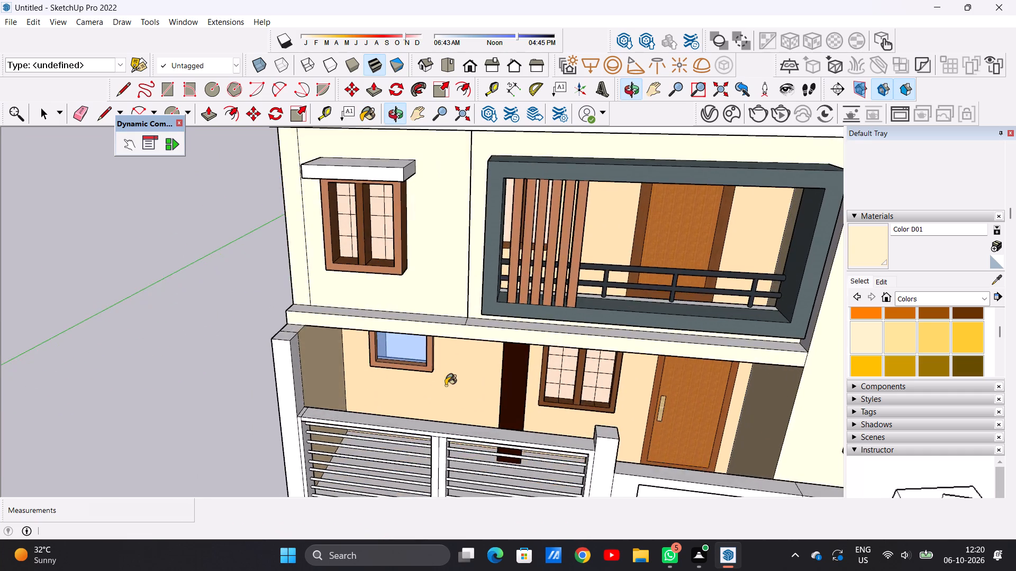
{"action": "scroll", "coordinate": [429, 310], "scroll_direction": "up", "scroll_amount": 7}
{"action": "left_click", "coordinate": [435, 316]}
{"action": "left_click", "coordinate": [519, 339]}
{"action": "left_click", "coordinate": [488, 331]}
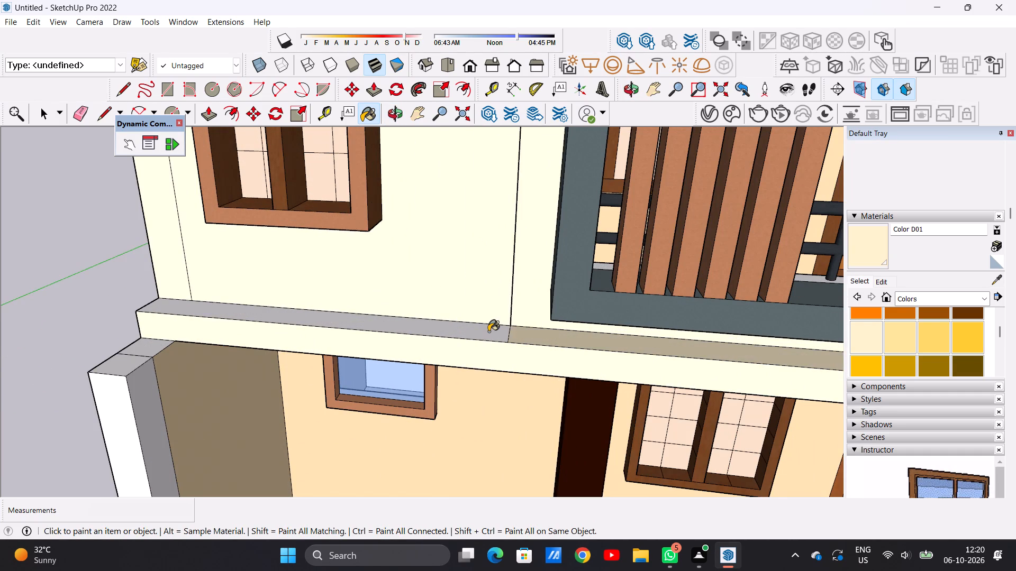
Paint the top, front and inner side of the pillar at the gate's outer end with Color D01.
{"action": "scroll", "coordinate": [512, 346], "scroll_direction": "down", "scroll_amount": 12}
{"action": "scroll", "coordinate": [420, 340], "scroll_direction": "up", "scroll_amount": 13}
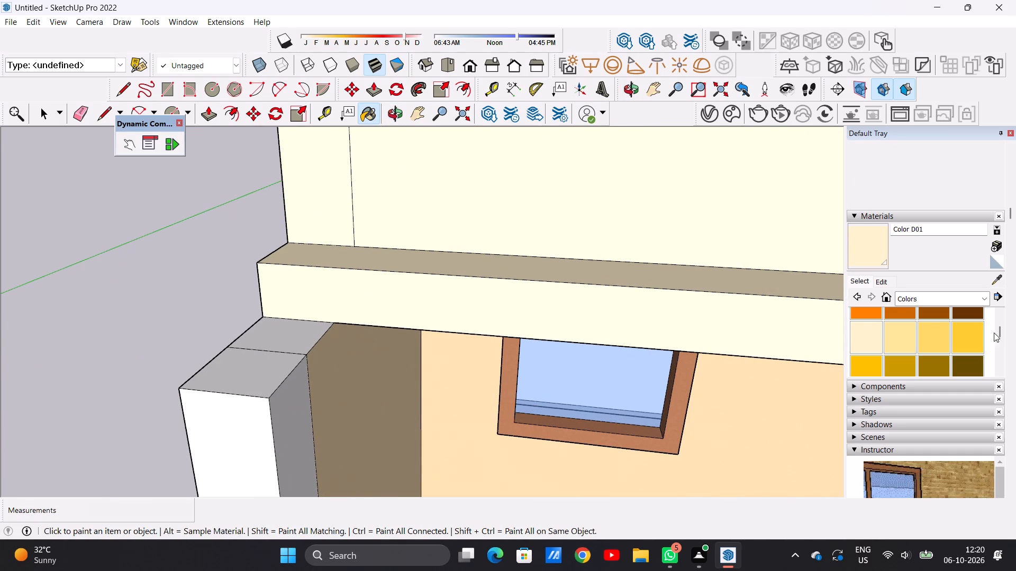
{"action": "left_click", "coordinate": [268, 337]}
{"action": "left_click", "coordinate": [242, 384]}
{"action": "left_click", "coordinate": [248, 403]}
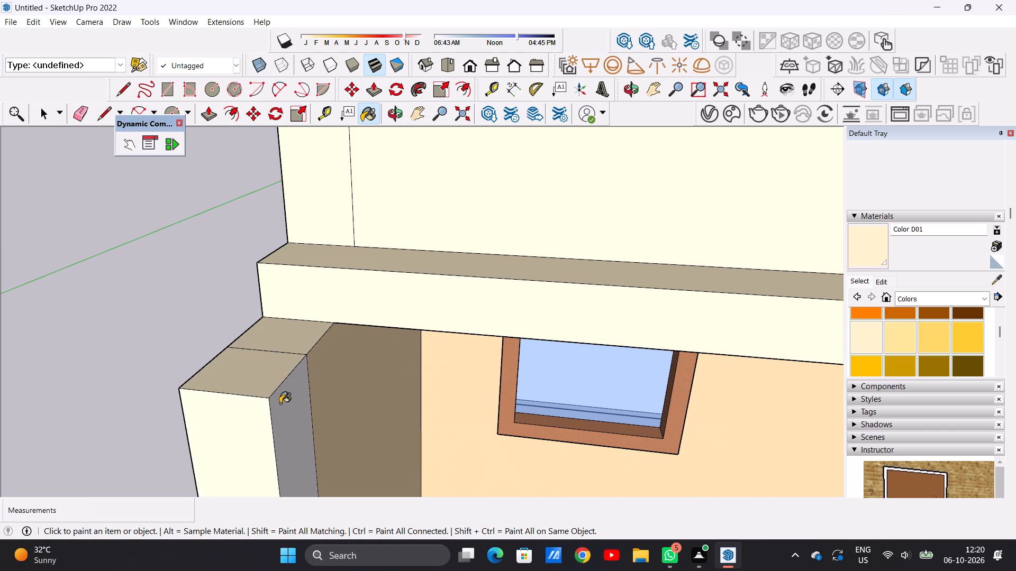
{"action": "left_click", "coordinate": [280, 403]}
Examine the painted front facade from several distances and angles.
{"action": "scroll", "coordinate": [297, 354], "scroll_direction": "down", "scroll_amount": 20}
{"action": "scroll", "coordinate": [297, 354], "scroll_direction": "down", "scroll_amount": 5}
{"action": "middle_click_drag", "start_coordinate": [300, 397], "coordinate": [362, 365]}
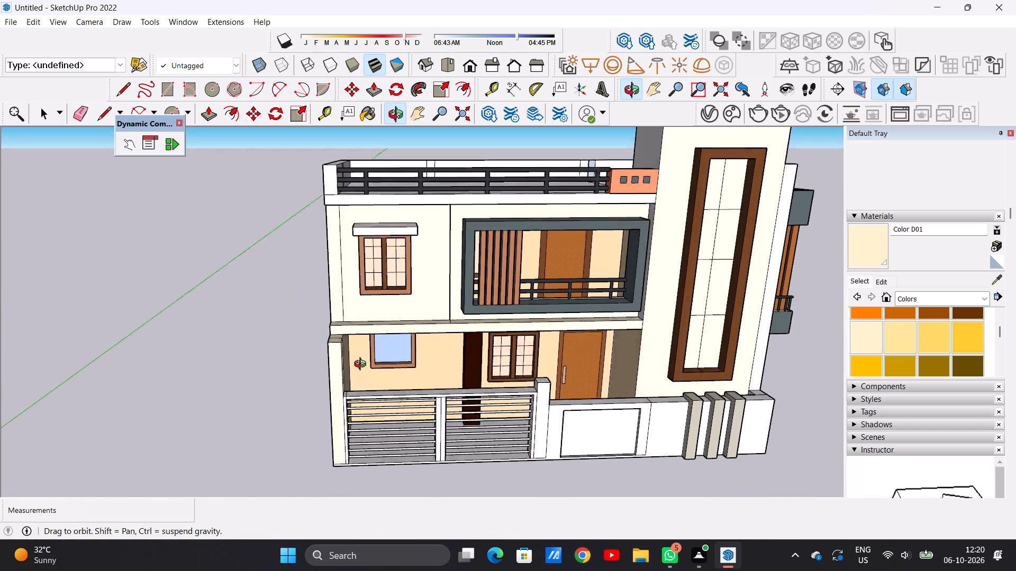
{"action": "middle_click_drag", "start_coordinate": [362, 365], "coordinate": [367, 324]}
{"action": "scroll", "coordinate": [404, 293], "scroll_direction": "up", "scroll_amount": 3}
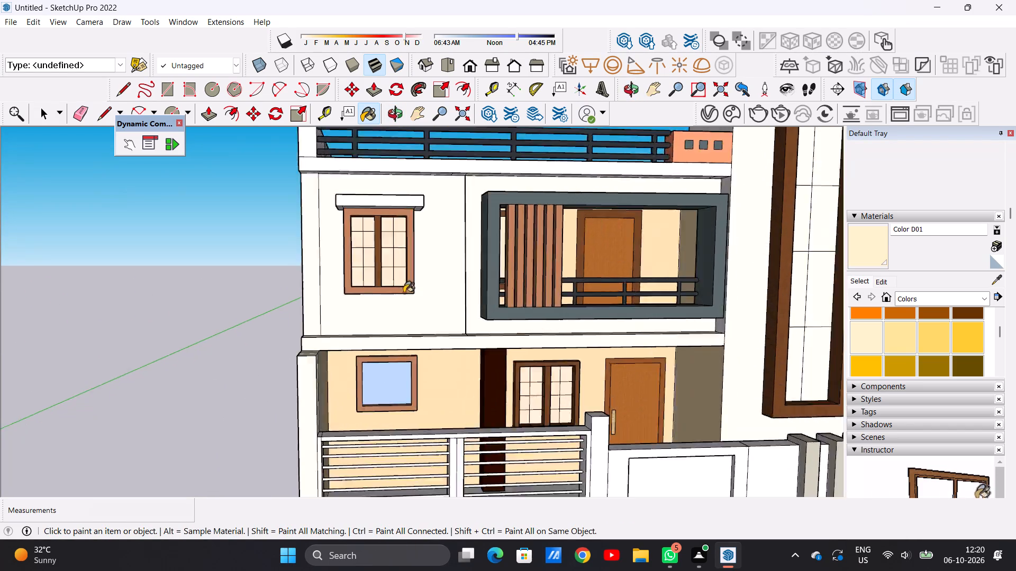
{"action": "scroll", "coordinate": [404, 293], "scroll_direction": "up", "scroll_amount": 10}
{"action": "scroll", "coordinate": [406, 313], "scroll_direction": "down", "scroll_amount": 17}
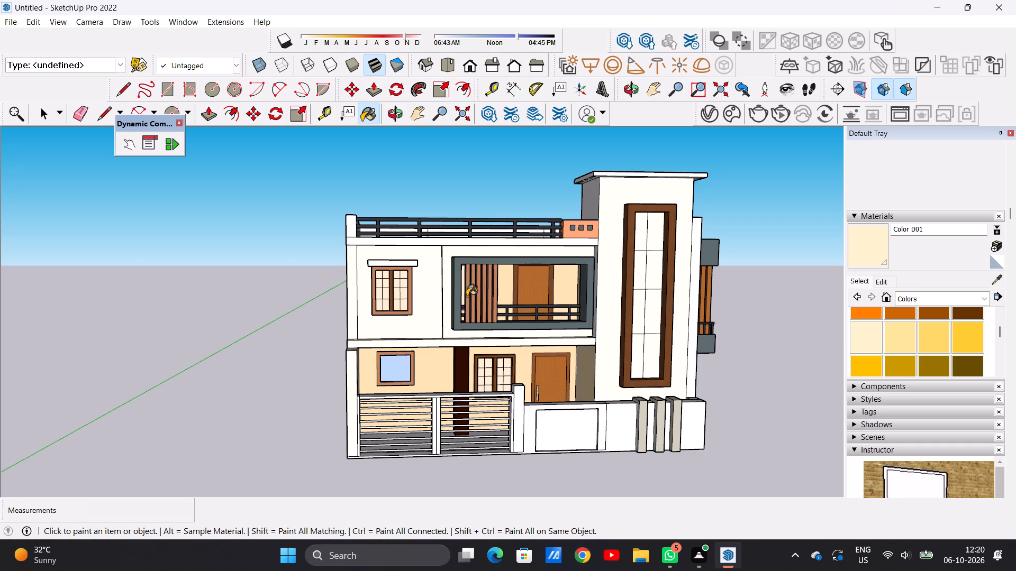
{"action": "scroll", "coordinate": [508, 341], "scroll_direction": "down", "scroll_amount": 3}
{"action": "scroll", "coordinate": [499, 331], "scroll_direction": "up", "scroll_amount": 7}
Paint the end face of the ledge and the outer side of the gate's end pillar with Color D01.
{"action": "middle_click_drag", "start_coordinate": [398, 312], "coordinate": [522, 313]}
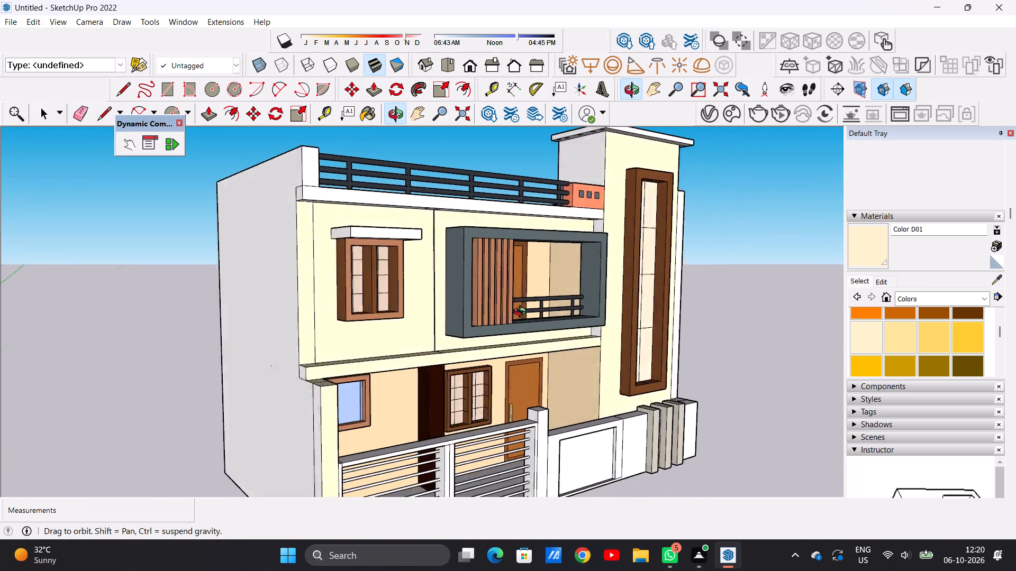
{"action": "middle_click_drag", "start_coordinate": [522, 313], "coordinate": [349, 407]}
{"action": "scroll", "coordinate": [366, 357], "scroll_direction": "up", "scroll_amount": 7}
{"action": "scroll", "coordinate": [423, 357], "scroll_direction": "down", "scroll_amount": 2}
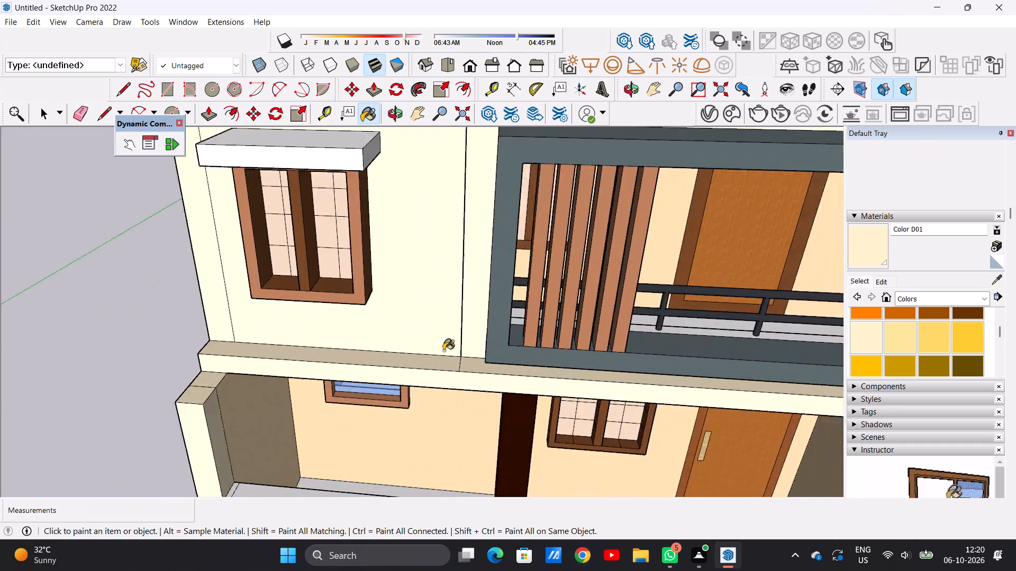
{"action": "scroll", "coordinate": [443, 351], "scroll_direction": "down", "scroll_amount": 7}
{"action": "middle_click_drag", "start_coordinate": [303, 353], "coordinate": [541, 338]}
{"action": "scroll", "coordinate": [365, 415], "scroll_direction": "up", "scroll_amount": 7}
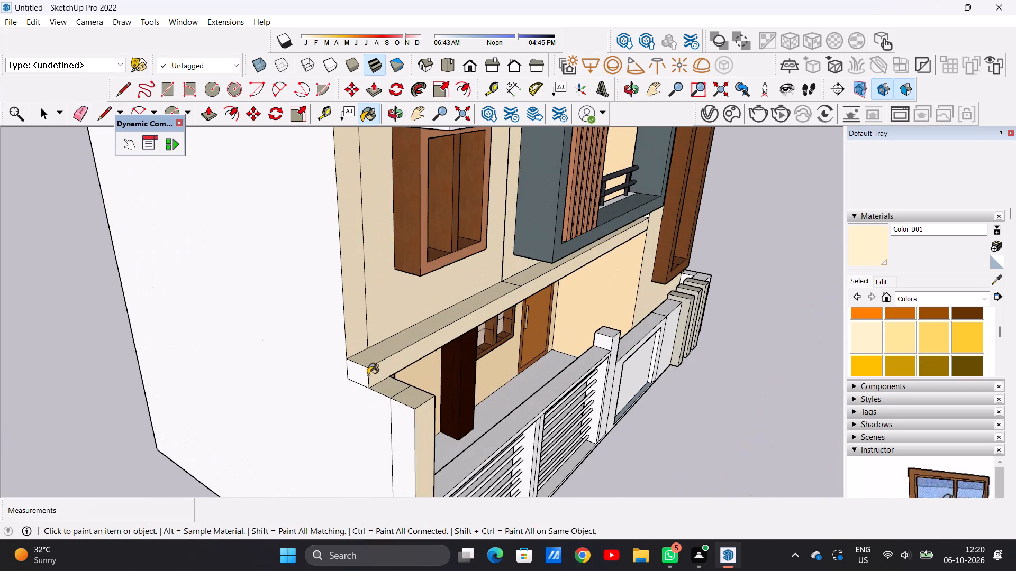
{"action": "left_click", "coordinate": [364, 374]}
{"action": "left_click", "coordinate": [406, 424]}
Paint the narrow strip at the tower's outer edge and the adjoining side wall of the house with Color D01.
{"action": "scroll", "coordinate": [378, 338], "scroll_direction": "down", "scroll_amount": 18}
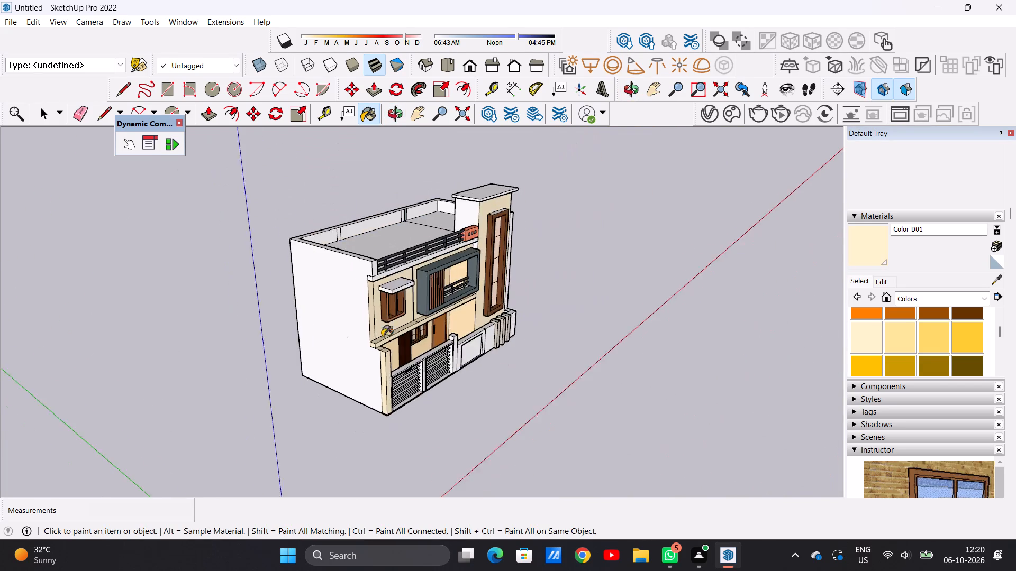
{"action": "scroll", "coordinate": [382, 337], "scroll_direction": "down", "scroll_amount": 2}
{"action": "middle_click_drag", "start_coordinate": [559, 344], "coordinate": [282, 320]}
{"action": "scroll", "coordinate": [548, 310], "scroll_direction": "up", "scroll_amount": 6}
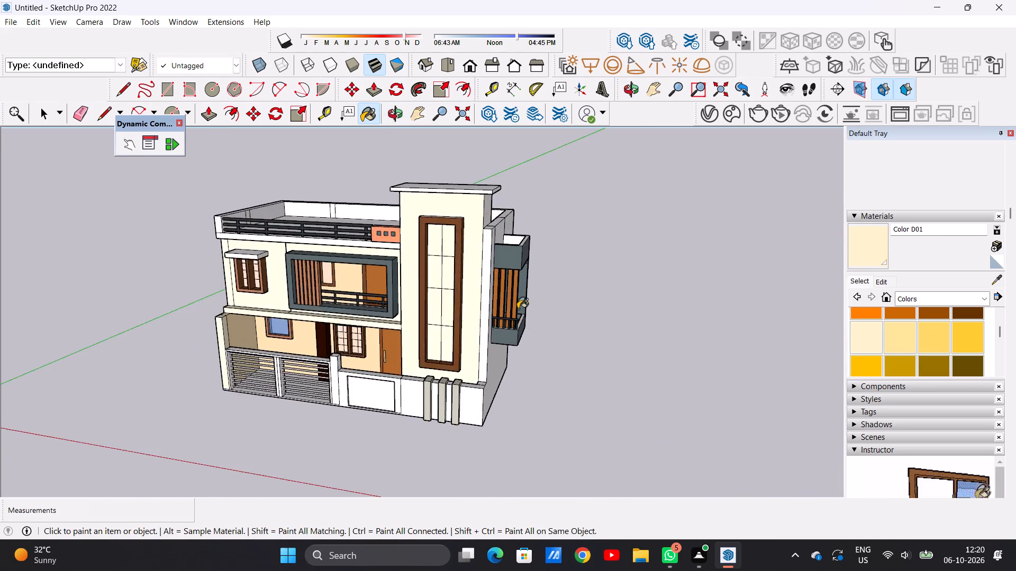
{"action": "scroll", "coordinate": [518, 309], "scroll_direction": "up", "scroll_amount": 7}
{"action": "left_click", "coordinate": [477, 318]}
{"action": "left_click", "coordinate": [489, 319]}
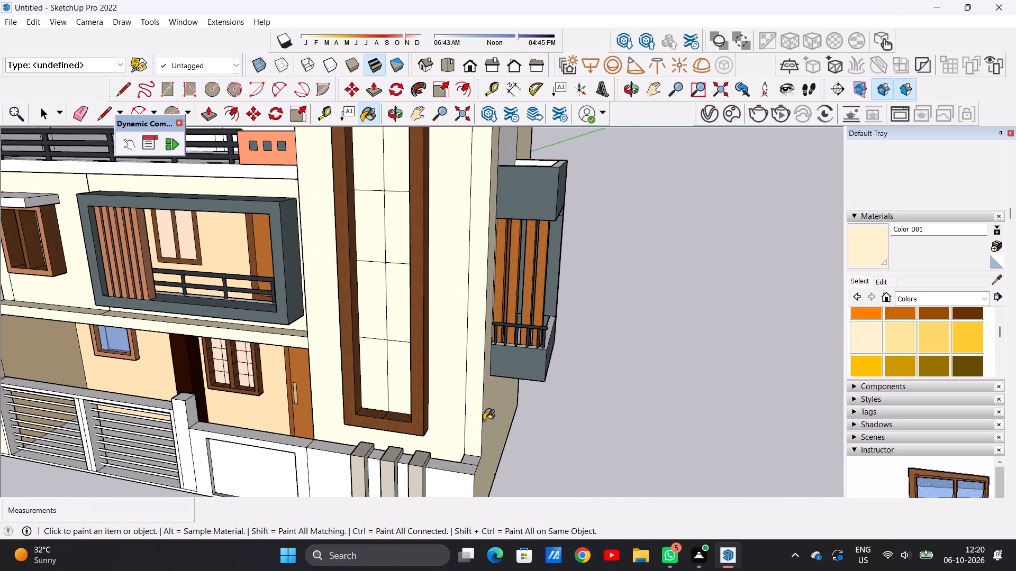
Examine the whole house, the upper front wall and the balcony area for surfaces still unpainted.
{"action": "scroll", "coordinate": [502, 421], "scroll_direction": "down", "scroll_amount": 13}
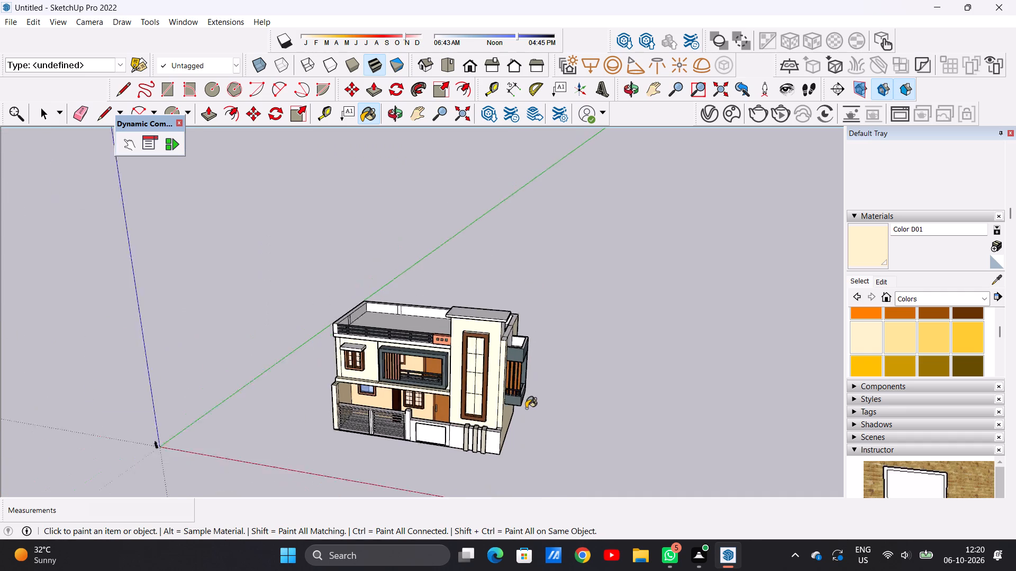
{"action": "scroll", "coordinate": [526, 408], "scroll_direction": "down", "scroll_amount": 2}
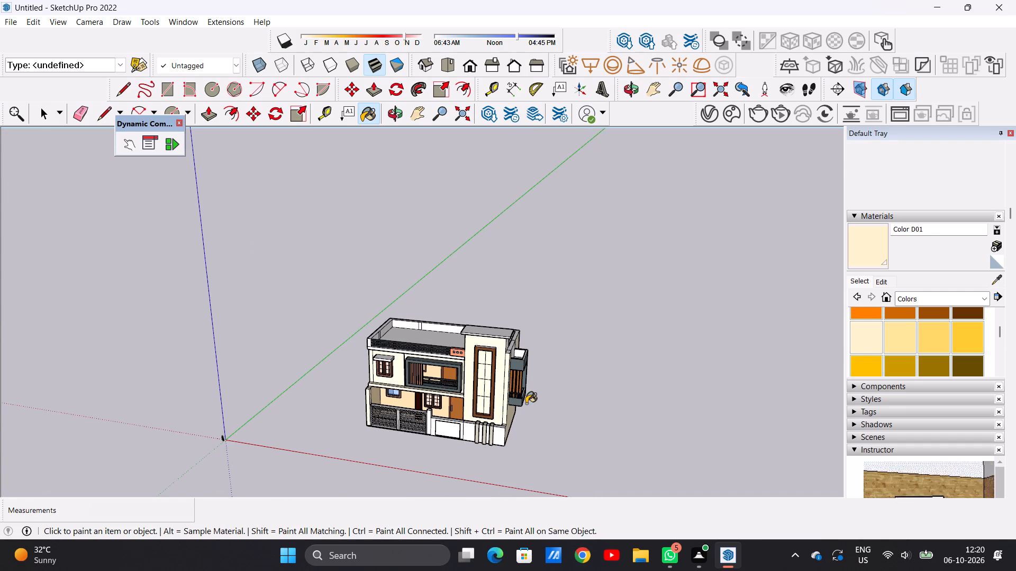
{"action": "middle_click_drag", "start_coordinate": [416, 375], "coordinate": [516, 346]}
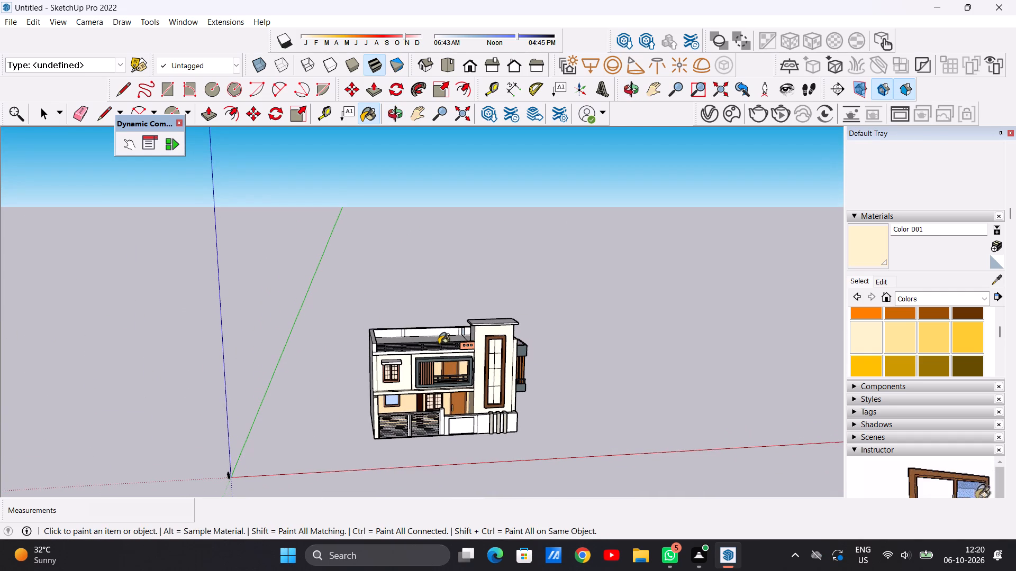
{"action": "middle_click_drag", "start_coordinate": [437, 377], "coordinate": [426, 341]}
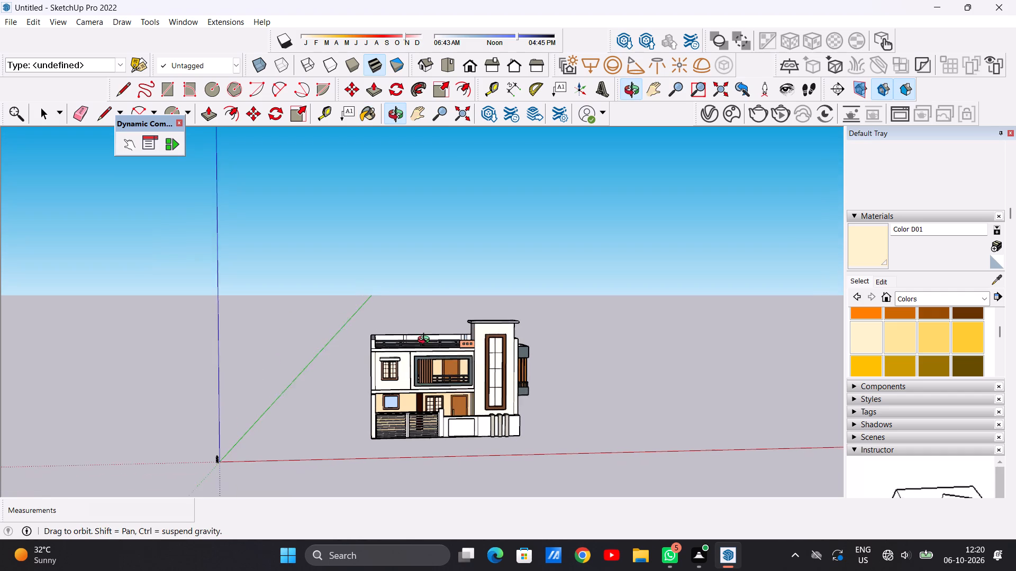
{"action": "middle_click_drag", "start_coordinate": [426, 341], "coordinate": [426, 339]}
{"action": "scroll", "coordinate": [431, 370], "scroll_direction": "up", "scroll_amount": 17}
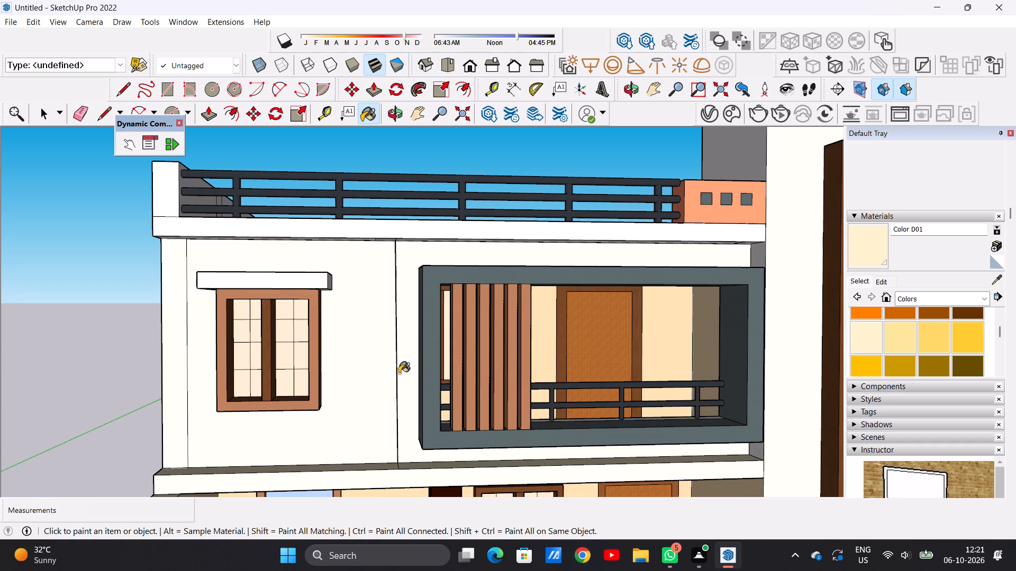
{"action": "scroll", "coordinate": [400, 373], "scroll_direction": "down", "scroll_amount": 3}
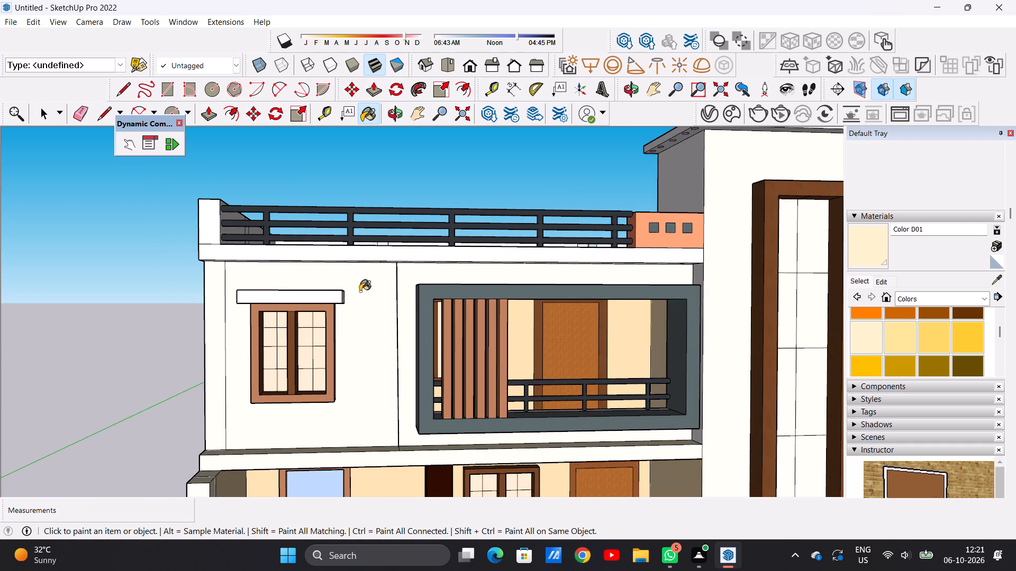
{"action": "scroll", "coordinate": [365, 299], "scroll_direction": "down", "scroll_amount": 5}
{"action": "scroll", "coordinate": [436, 303], "scroll_direction": "down", "scroll_amount": 8}
{"action": "scroll", "coordinate": [484, 389], "scroll_direction": "up", "scroll_amount": 4}
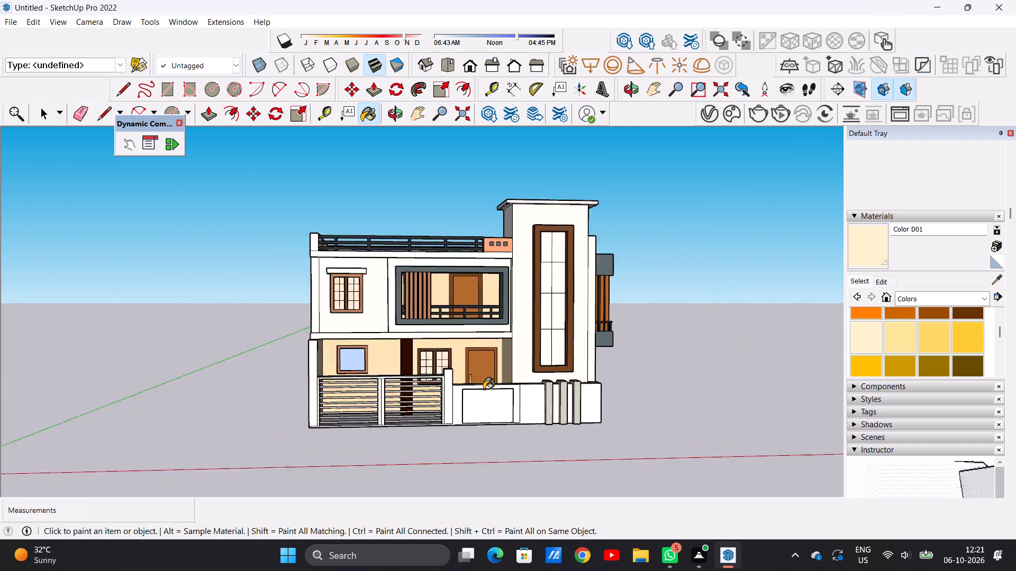
Paint another face of the front facade near the balcony with Color D01.
{"action": "scroll", "coordinate": [484, 389], "scroll_direction": "up", "scroll_amount": 3}
{"action": "scroll", "coordinate": [462, 306], "scroll_direction": "up", "scroll_amount": 14}
{"action": "left_click", "coordinate": [473, 311]}
Paint the remaining face by the pillar at the gate's outer end with Color D01.
{"action": "scroll", "coordinate": [545, 312], "scroll_direction": "down", "scroll_amount": 4}
{"action": "middle_click_drag", "start_coordinate": [541, 305], "coordinate": [539, 412]}
{"action": "scroll", "coordinate": [557, 374], "scroll_direction": "down", "scroll_amount": 12}
{"action": "middle_click_drag", "start_coordinate": [551, 429], "coordinate": [547, 411]}
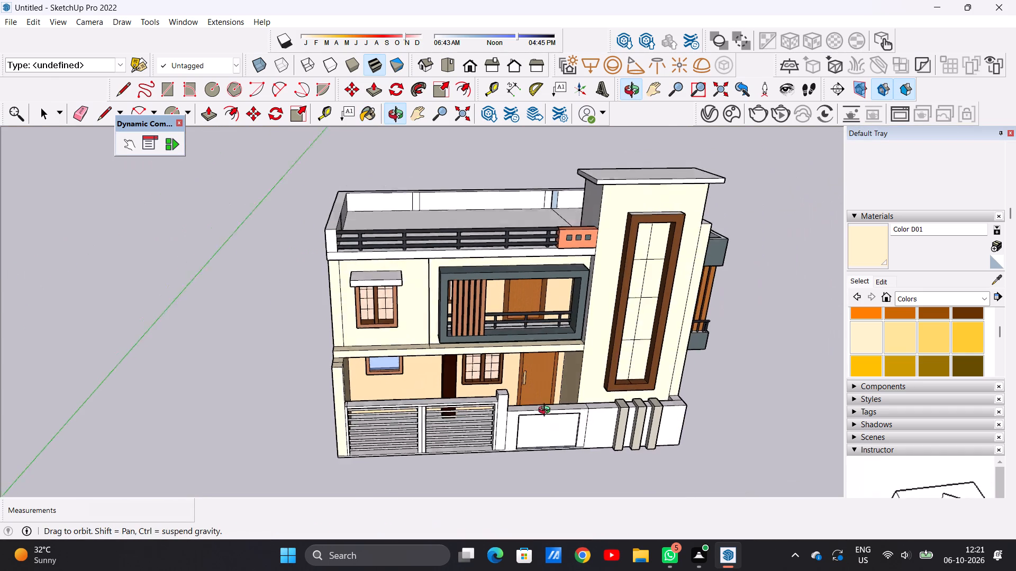
{"action": "middle_click_drag", "start_coordinate": [547, 411], "coordinate": [530, 347]}
{"action": "scroll", "coordinate": [449, 434], "scroll_direction": "down", "scroll_amount": 4}
{"action": "scroll", "coordinate": [427, 385], "scroll_direction": "up", "scroll_amount": 8}
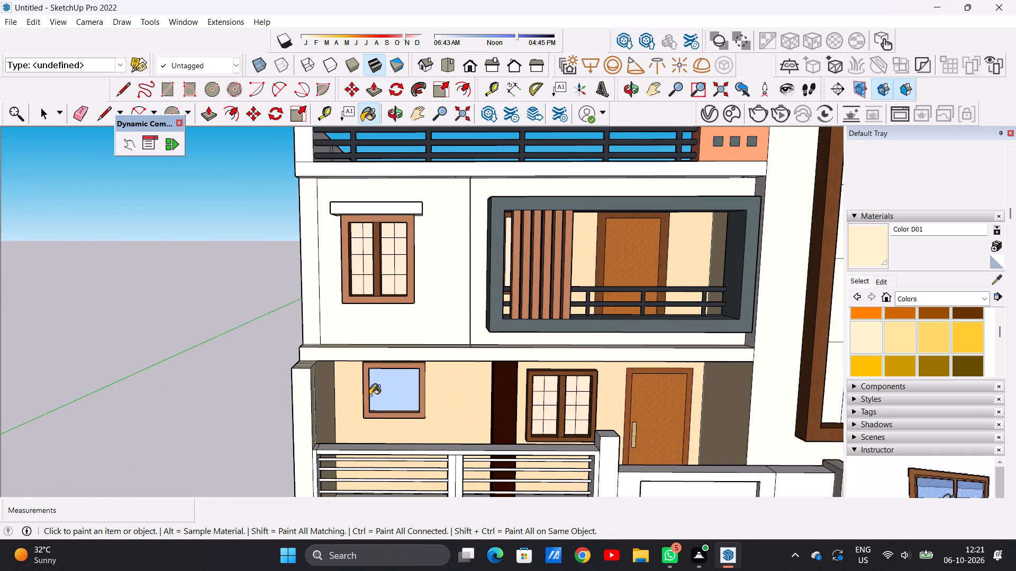
{"action": "middle_click_drag", "start_coordinate": [367, 393], "coordinate": [339, 468]}
{"action": "scroll", "coordinate": [319, 353], "scroll_direction": "up", "scroll_amount": 9}
{"action": "left_click", "coordinate": [306, 381]}
Paint the front face of the gate pillar beside the low compound wall with Color D01.
{"action": "scroll", "coordinate": [362, 395], "scroll_direction": "down", "scroll_amount": 8}
{"action": "middle_click_drag", "start_coordinate": [286, 390], "coordinate": [393, 335]}
{"action": "scroll", "coordinate": [393, 347], "scroll_direction": "down", "scroll_amount": 15}
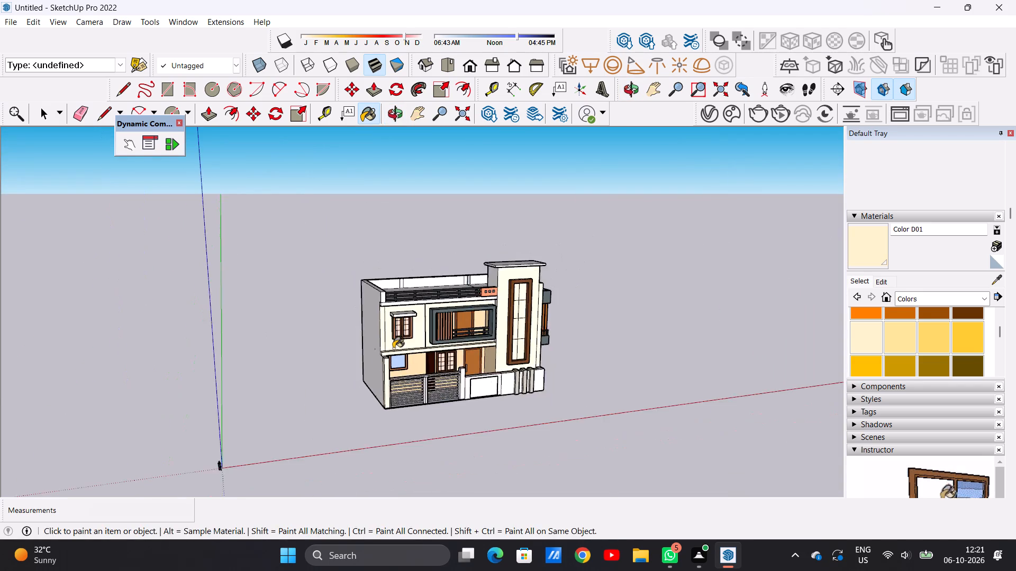
{"action": "scroll", "coordinate": [477, 369], "scroll_direction": "up", "scroll_amount": 6}
{"action": "middle_click_drag", "start_coordinate": [500, 400], "coordinate": [442, 372]}
{"action": "scroll", "coordinate": [455, 369], "scroll_direction": "up", "scroll_amount": 3}
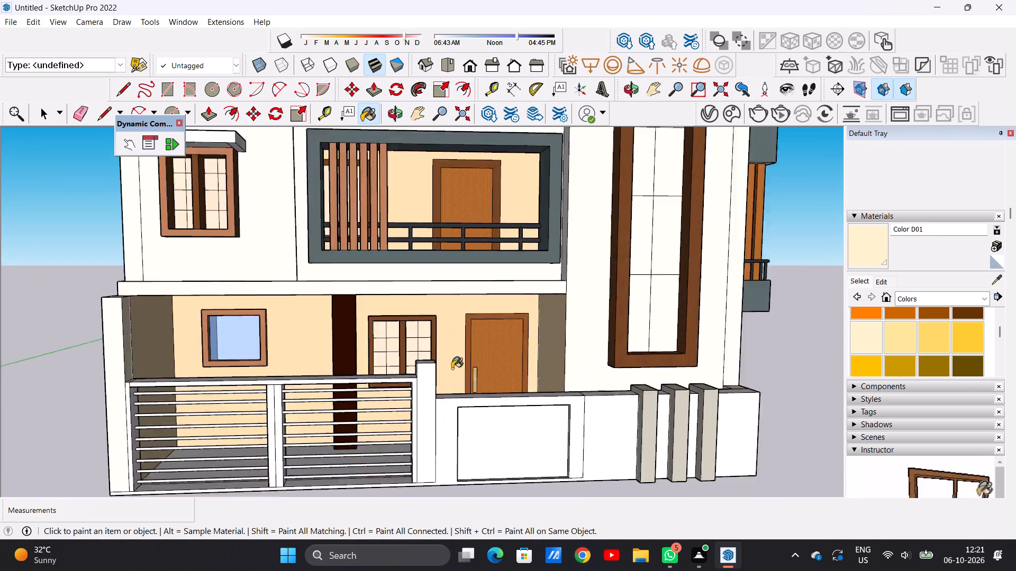
{"action": "scroll", "coordinate": [452, 369], "scroll_direction": "up", "scroll_amount": 6}
{"action": "scroll", "coordinate": [442, 362], "scroll_direction": "down", "scroll_amount": 8}
{"action": "middle_click_drag", "start_coordinate": [443, 396], "coordinate": [436, 371]}
{"action": "scroll", "coordinate": [449, 362], "scroll_direction": "up", "scroll_amount": 6}
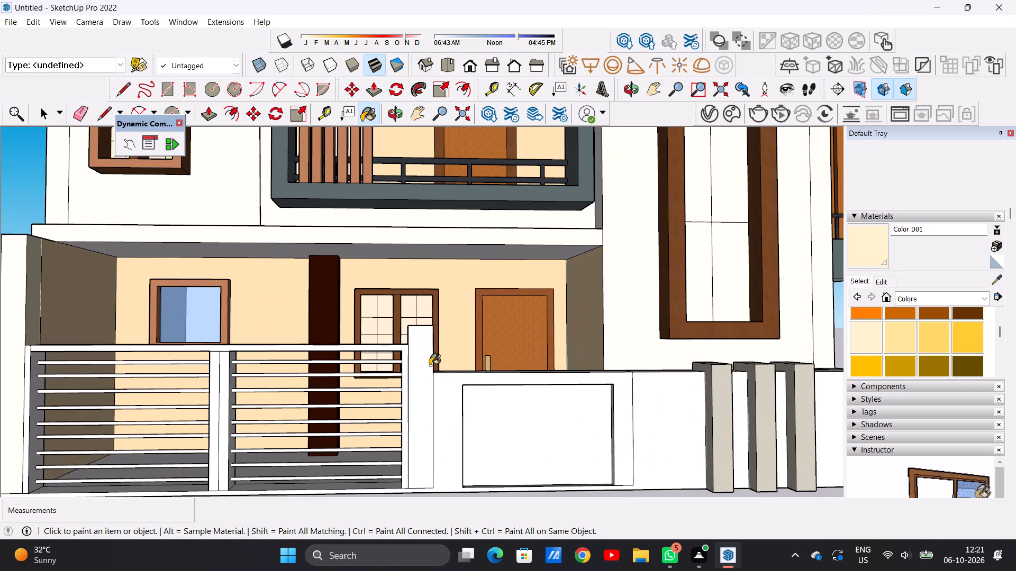
{"action": "scroll", "coordinate": [428, 365], "scroll_direction": "up", "scroll_amount": 6}
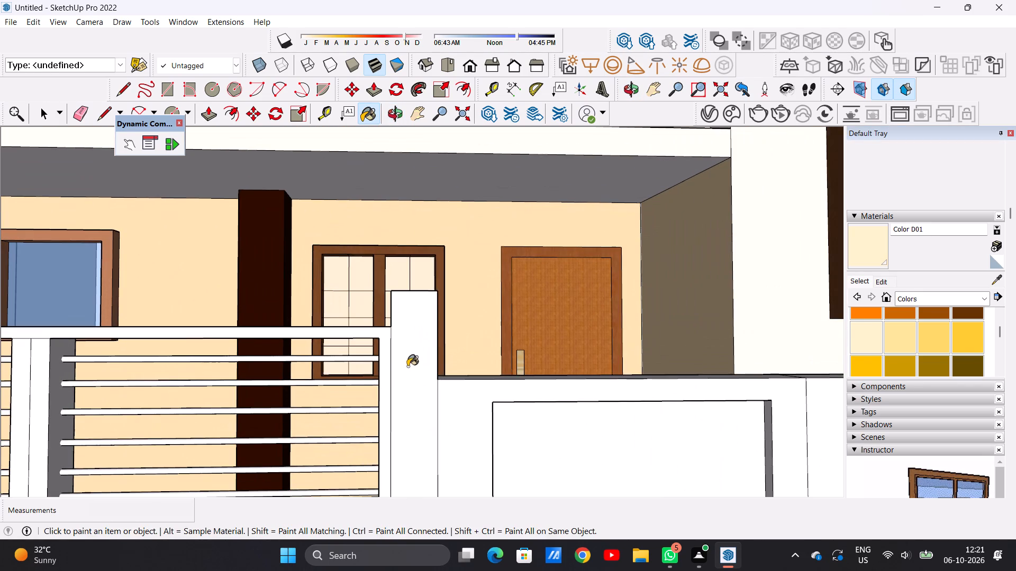
{"action": "left_click", "coordinate": [404, 367]}
Paint the top of that gate pillar and its side face above the compound wall with Color D01.
{"action": "scroll", "coordinate": [430, 349], "scroll_direction": "down", "scroll_amount": 7}
{"action": "middle_click_drag", "start_coordinate": [416, 342], "coordinate": [400, 466]}
{"action": "scroll", "coordinate": [400, 466], "scroll_direction": "up", "scroll_amount": 7}
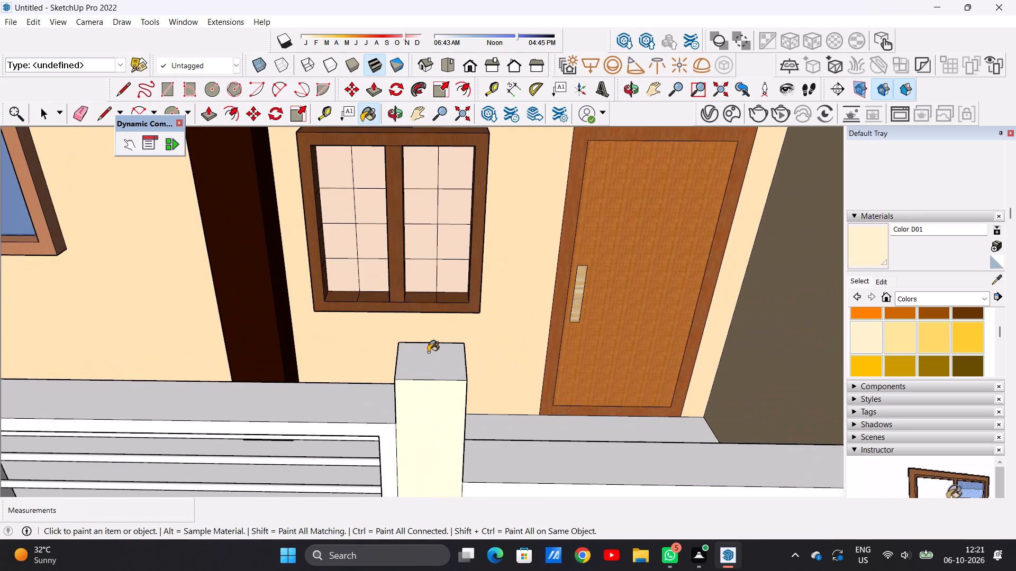
{"action": "left_click", "coordinate": [427, 354]}
{"action": "scroll", "coordinate": [427, 354], "scroll_direction": "down", "scroll_amount": 9}
{"action": "middle_click_drag", "start_coordinate": [505, 347], "coordinate": [340, 355]}
{"action": "scroll", "coordinate": [405, 360], "scroll_direction": "up", "scroll_amount": 4}
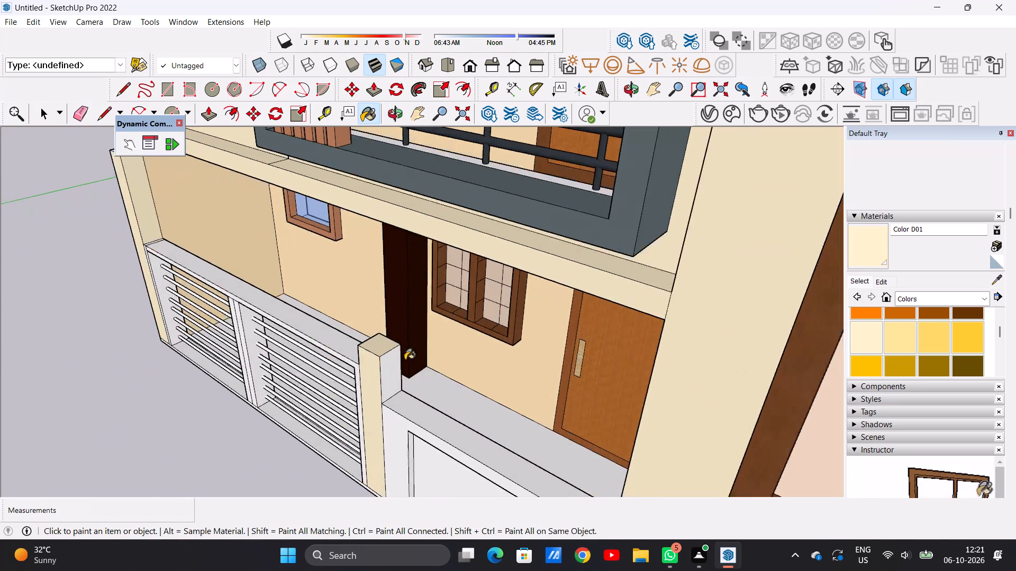
{"action": "scroll", "coordinate": [405, 360], "scroll_direction": "up", "scroll_amount": 4}
{"action": "left_click", "coordinate": [351, 371]}
Paint the narrow rear face of the same gate pillar with Color D01.
{"action": "middle_click_drag", "start_coordinate": [523, 348], "coordinate": [369, 355]}
{"action": "scroll", "coordinate": [394, 353], "scroll_direction": "down", "scroll_amount": 3}
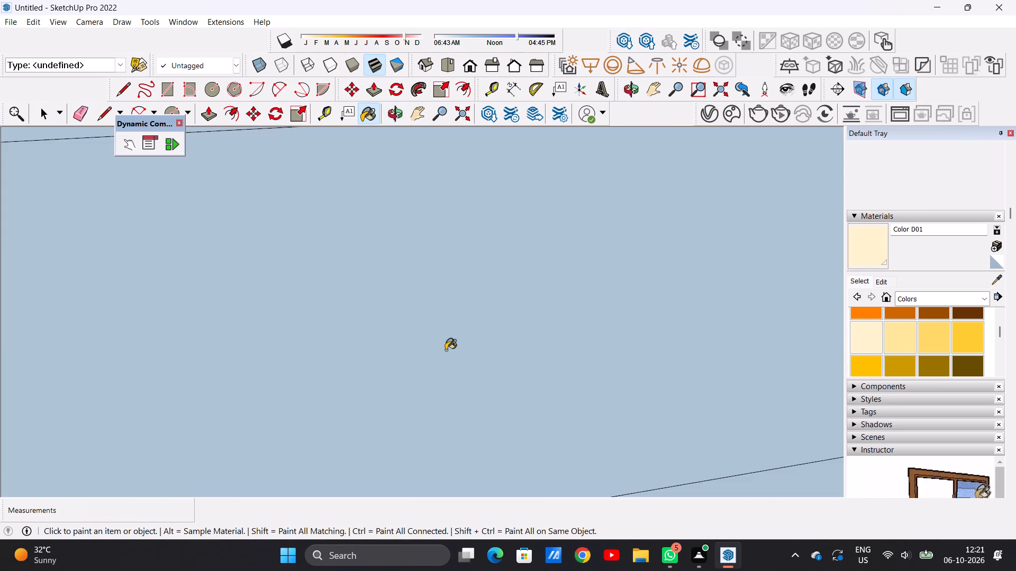
{"action": "scroll", "coordinate": [471, 345], "scroll_direction": "down", "scroll_amount": 20}
{"action": "scroll", "coordinate": [471, 345], "scroll_direction": "down", "scroll_amount": 20}
{"action": "scroll", "coordinate": [471, 345], "scroll_direction": "down", "scroll_amount": 6}
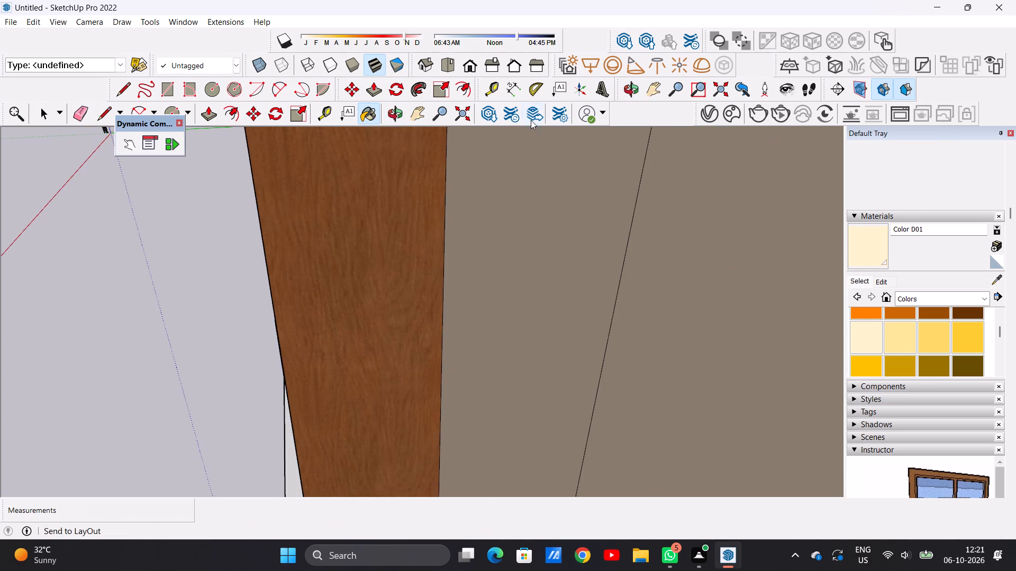
{"action": "left_click", "coordinate": [465, 67]}
{"action": "scroll", "coordinate": [403, 325], "scroll_direction": "down", "scroll_amount": 7}
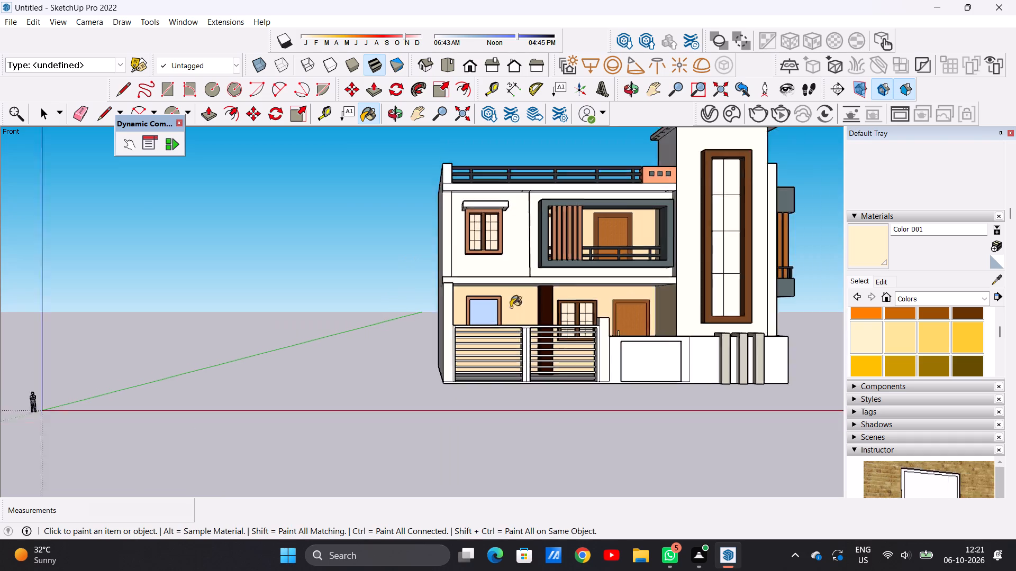
{"action": "scroll", "coordinate": [511, 307], "scroll_direction": "down", "scroll_amount": 1}
{"action": "middle_click_drag", "start_coordinate": [562, 294], "coordinate": [343, 343]}
{"action": "middle_click_drag", "start_coordinate": [489, 353], "coordinate": [403, 408]}
{"action": "scroll", "coordinate": [514, 404], "scroll_direction": "up", "scroll_amount": 8}
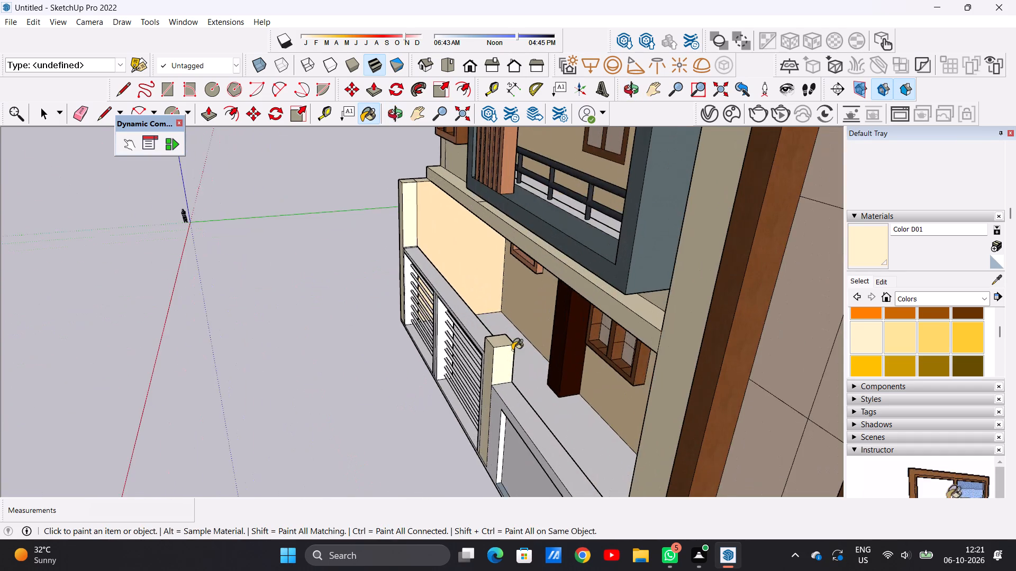
{"action": "middle_click_drag", "start_coordinate": [546, 345], "coordinate": [458, 354]}
{"action": "scroll", "coordinate": [461, 379], "scroll_direction": "up", "scroll_amount": 12}
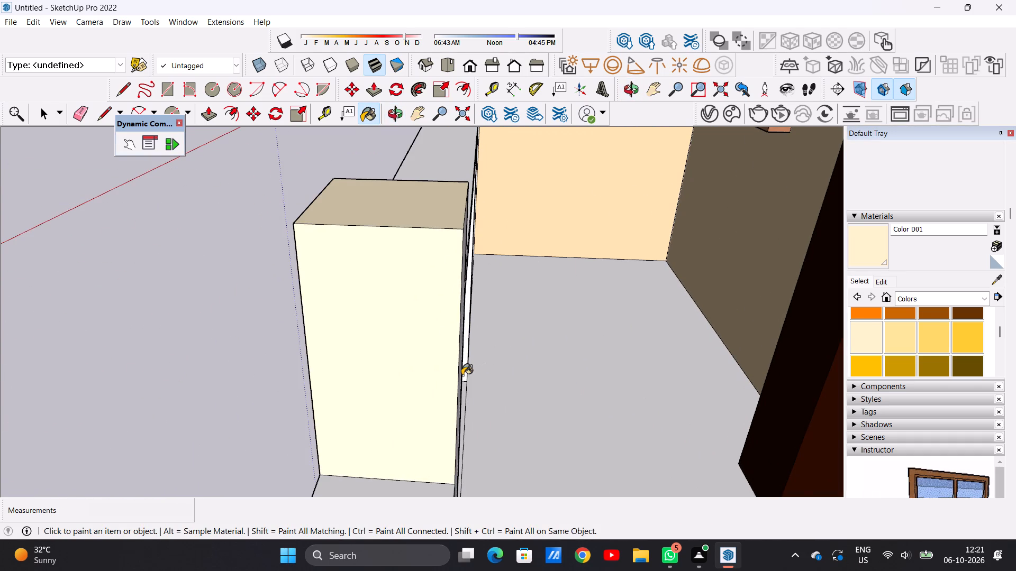
{"action": "left_click", "coordinate": [462, 375]}
Paint the front end of the terrace parapet and the roof-level band below the railing with Color D01.
{"action": "scroll", "coordinate": [466, 398], "scroll_direction": "down", "scroll_amount": 20}
{"action": "scroll", "coordinate": [466, 398], "scroll_direction": "down", "scroll_amount": 18}
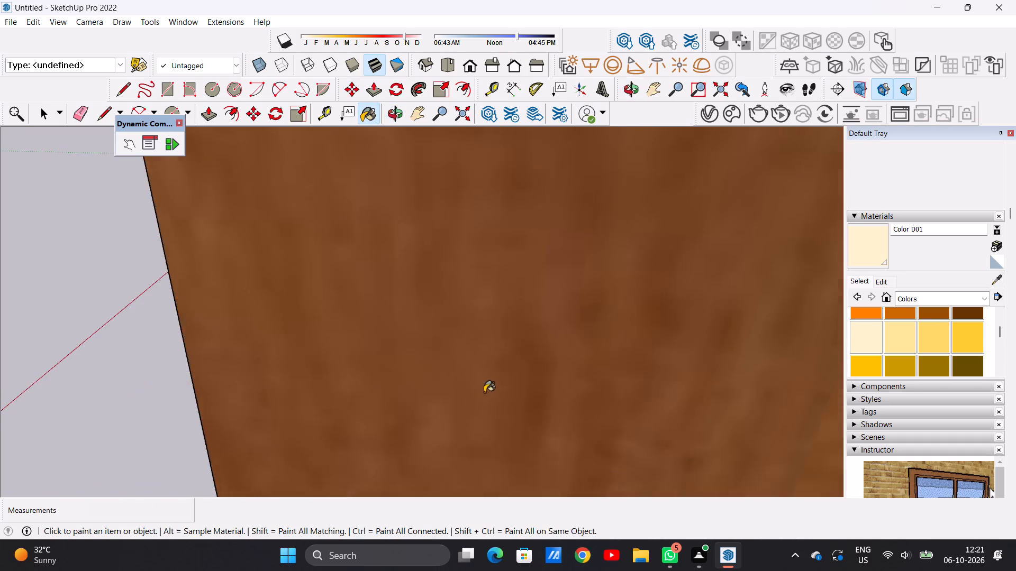
{"action": "scroll", "coordinate": [484, 392], "scroll_direction": "down", "scroll_amount": 20}
{"action": "scroll", "coordinate": [484, 392], "scroll_direction": "down", "scroll_amount": 9}
{"action": "middle_click_drag", "start_coordinate": [401, 358], "coordinate": [581, 322]}
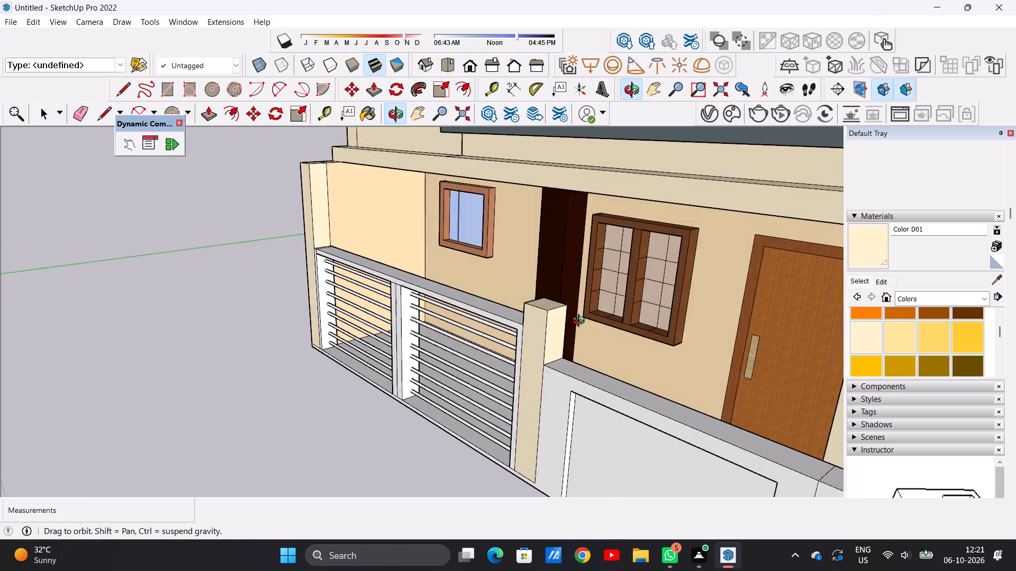
{"action": "middle_click_drag", "start_coordinate": [581, 322], "coordinate": [691, 280]}
{"action": "scroll", "coordinate": [555, 339], "scroll_direction": "down", "scroll_amount": 4}
{"action": "middle_click_drag", "start_coordinate": [508, 369], "coordinate": [569, 360]}
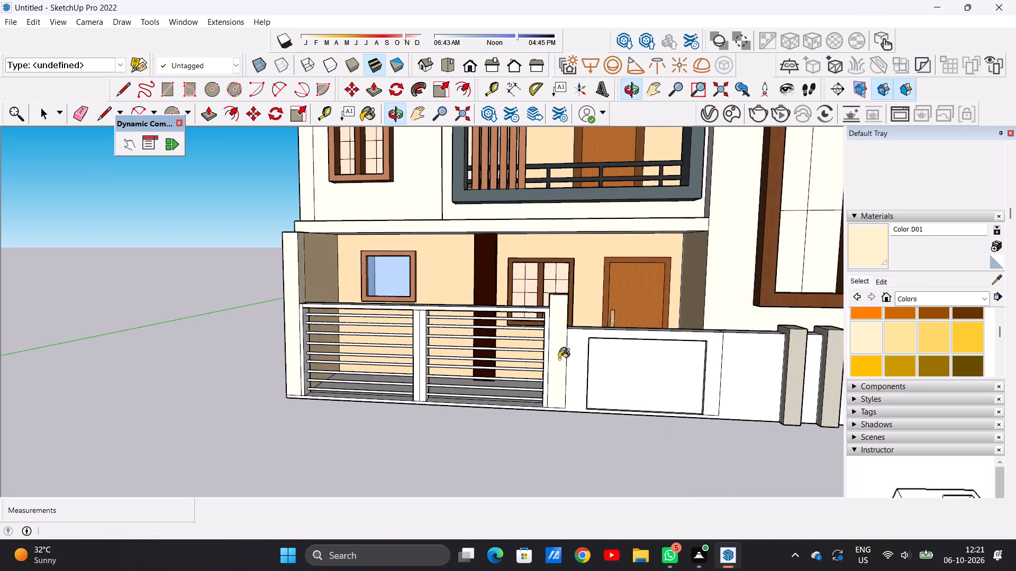
{"action": "scroll", "coordinate": [457, 364], "scroll_direction": "down", "scroll_amount": 5}
{"action": "scroll", "coordinate": [410, 381], "scroll_direction": "down", "scroll_amount": 3}
{"action": "middle_click_drag", "start_coordinate": [426, 385], "coordinate": [469, 381]}
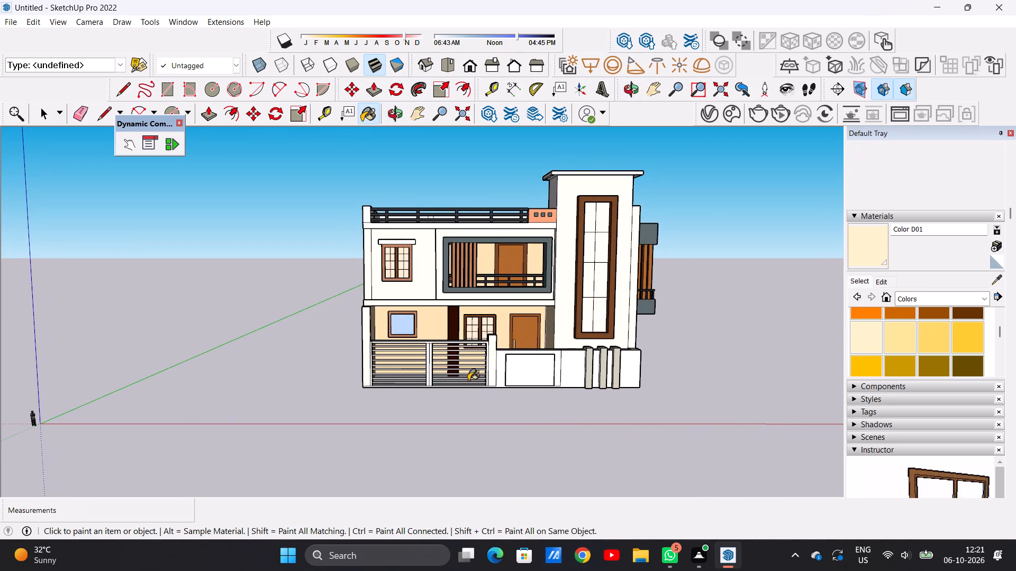
{"action": "scroll", "coordinate": [377, 206], "scroll_direction": "up", "scroll_amount": 15}
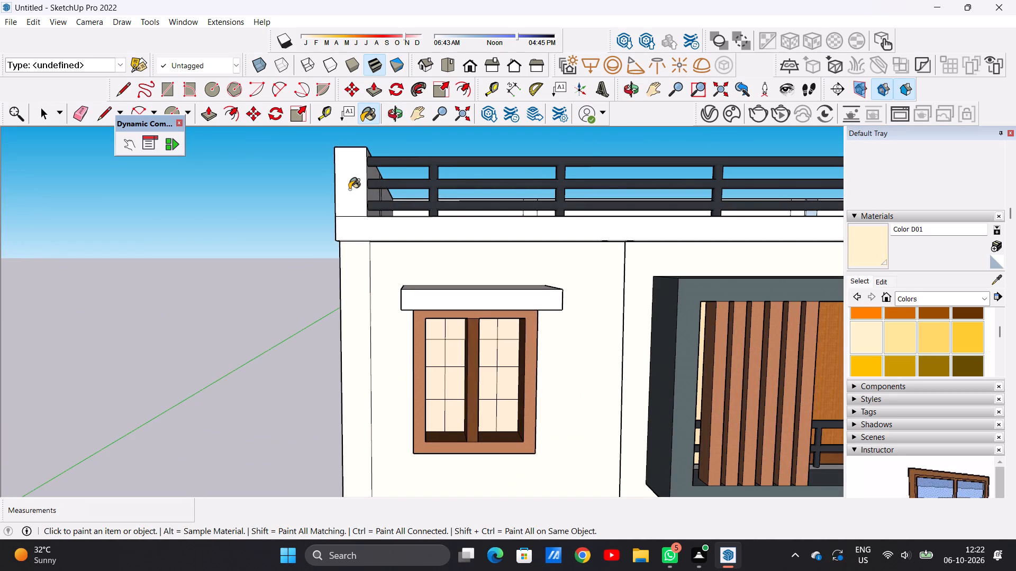
{"action": "left_click", "coordinate": [349, 189]}
{"action": "left_click", "coordinate": [370, 229]}
Paint the ledge surface beneath the terrace railing with Color D01.
{"action": "scroll", "coordinate": [377, 267], "scroll_direction": "down", "scroll_amount": 13}
{"action": "middle_click_drag", "start_coordinate": [351, 241], "coordinate": [442, 323]}
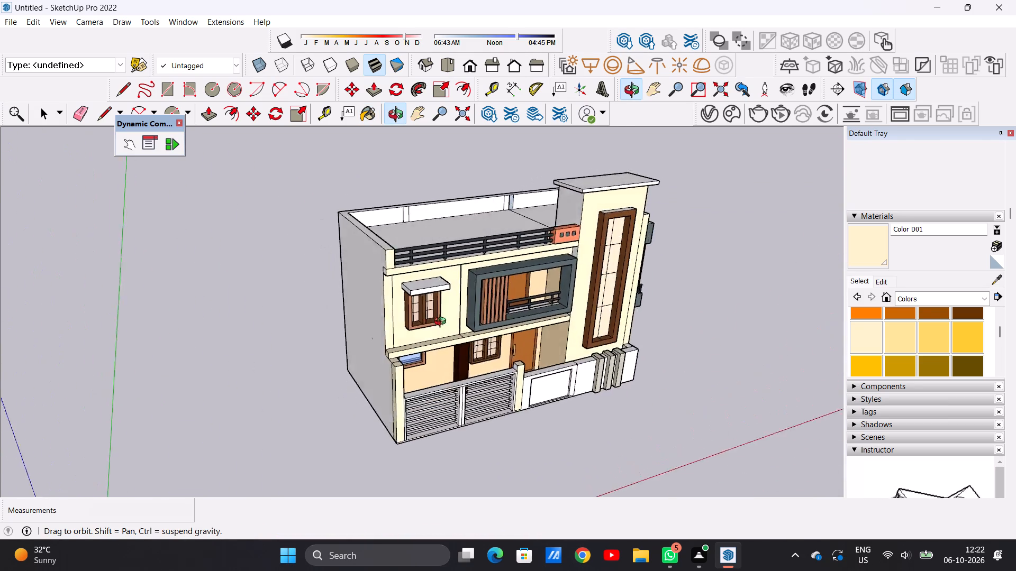
{"action": "middle_click_drag", "start_coordinate": [442, 323], "coordinate": [320, 340]}
{"action": "middle_click_drag", "start_coordinate": [497, 255], "coordinate": [350, 336]}
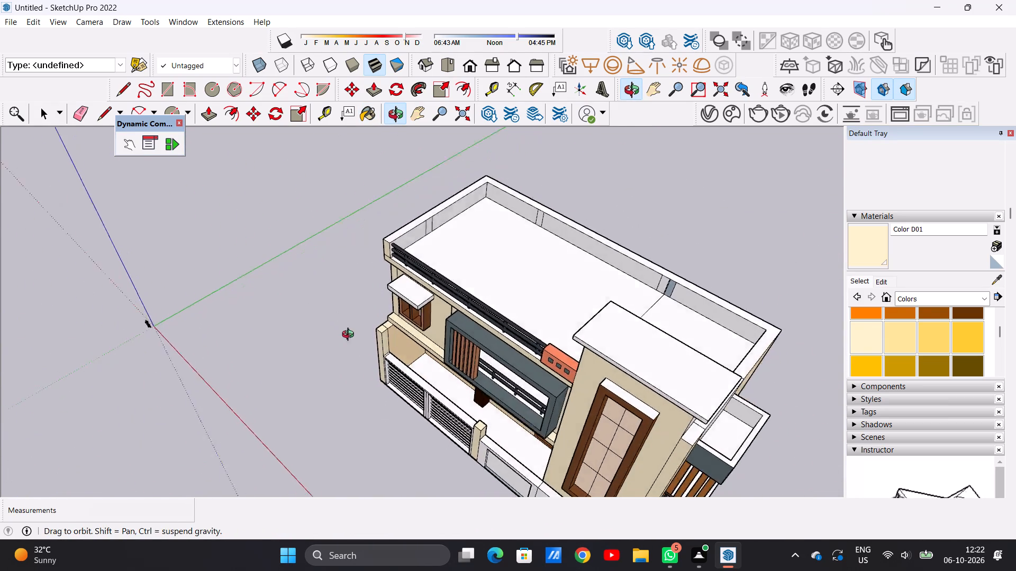
{"action": "middle_click_drag", "start_coordinate": [350, 336], "coordinate": [371, 352]}
{"action": "scroll", "coordinate": [420, 278], "scroll_direction": "up", "scroll_amount": 17}
{"action": "left_click", "coordinate": [428, 279]}
Examine the front facade, terrace and tower for surfaces still unpainted.
{"action": "scroll", "coordinate": [427, 294], "scroll_direction": "down", "scroll_amount": 9}
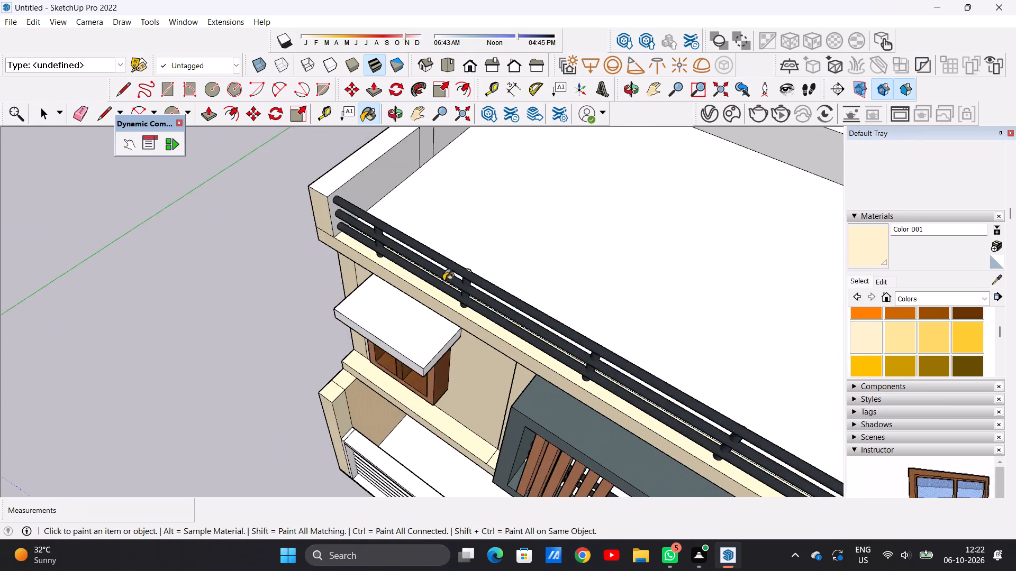
{"action": "scroll", "coordinate": [443, 281], "scroll_direction": "down", "scroll_amount": 9}
{"action": "middle_click_drag", "start_coordinate": [457, 322], "coordinate": [595, 191]}
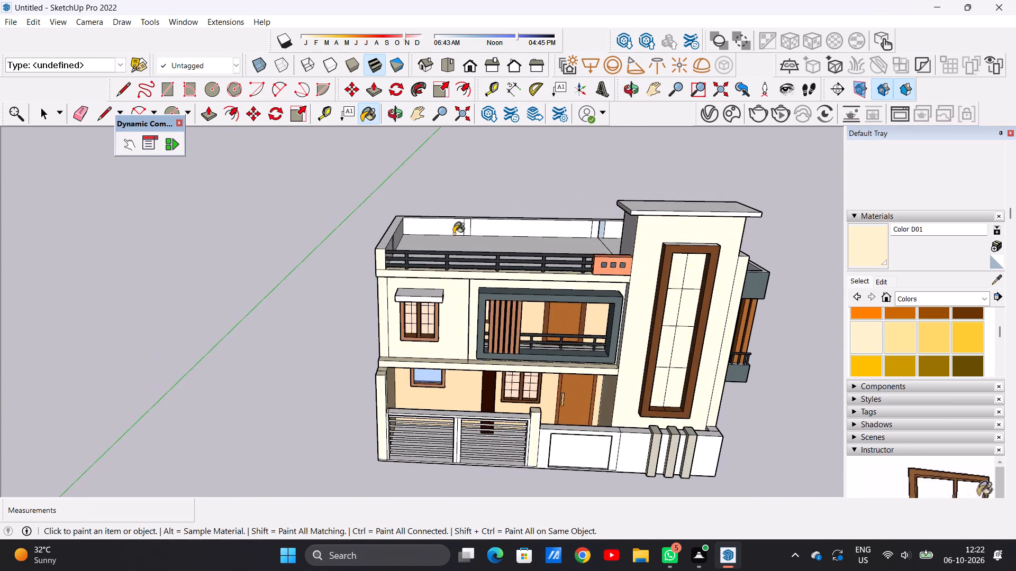
{"action": "scroll", "coordinate": [447, 256], "scroll_direction": "down", "scroll_amount": 8}
{"action": "middle_click_drag", "start_coordinate": [510, 309], "coordinate": [513, 232]}
{"action": "scroll", "coordinate": [535, 240], "scroll_direction": "up", "scroll_amount": 8}
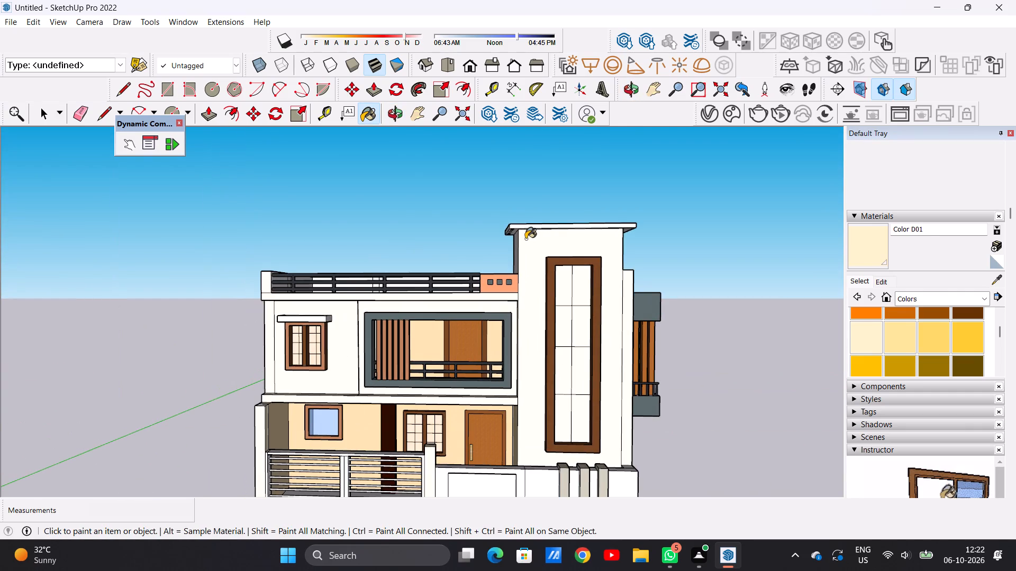
{"action": "scroll", "coordinate": [514, 238], "scroll_direction": "down", "scroll_amount": 3}
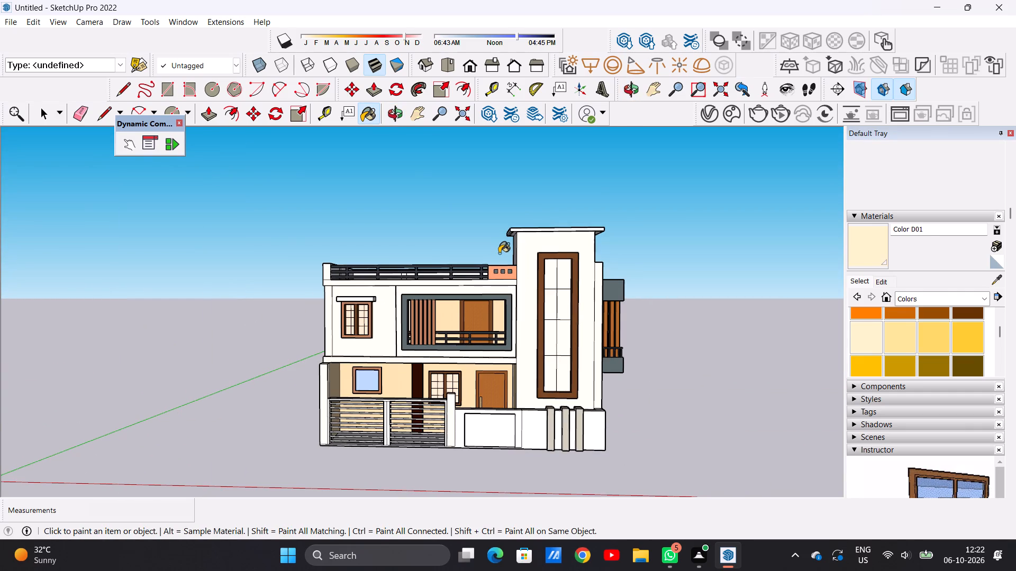
{"action": "scroll", "coordinate": [594, 289], "scroll_direction": "up", "scroll_amount": 4}
{"action": "scroll", "coordinate": [530, 297], "scroll_direction": "up", "scroll_amount": 5}
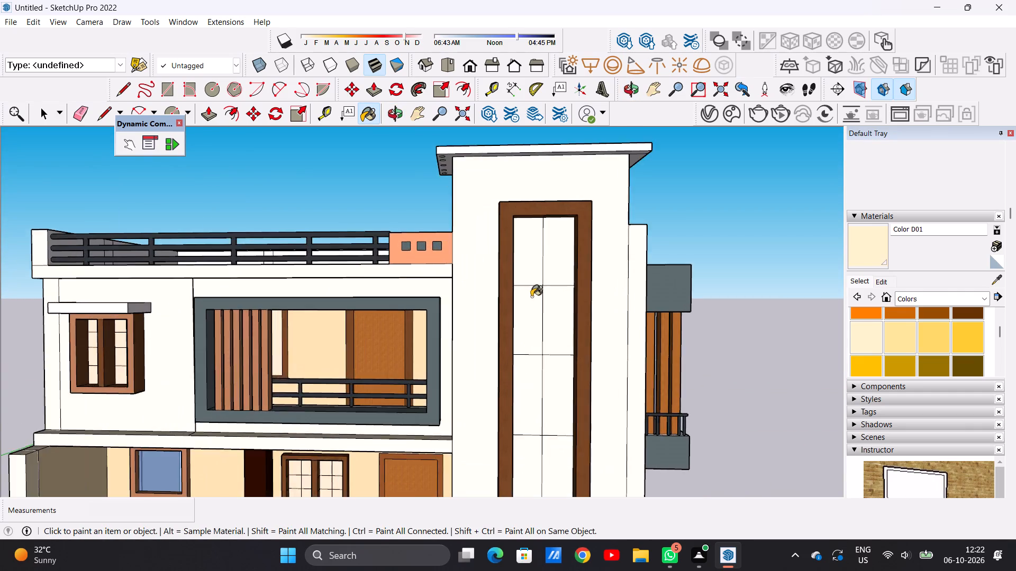
{"action": "middle_click_drag", "start_coordinate": [582, 307], "coordinate": [583, 323]}
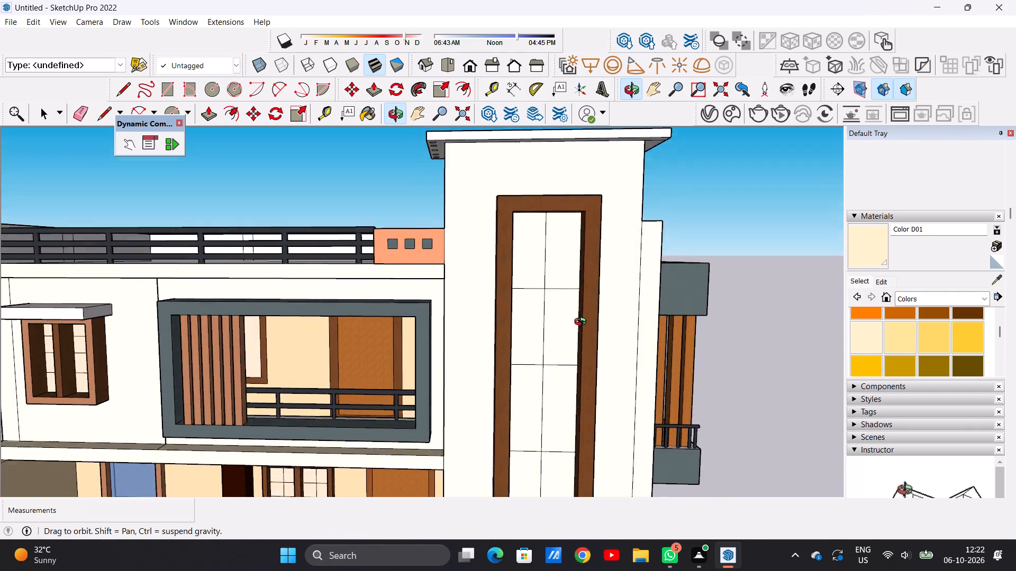
{"action": "middle_click_drag", "start_coordinate": [583, 323], "coordinate": [581, 317]}
{"action": "scroll", "coordinate": [520, 319], "scroll_direction": "down", "scroll_amount": 14}
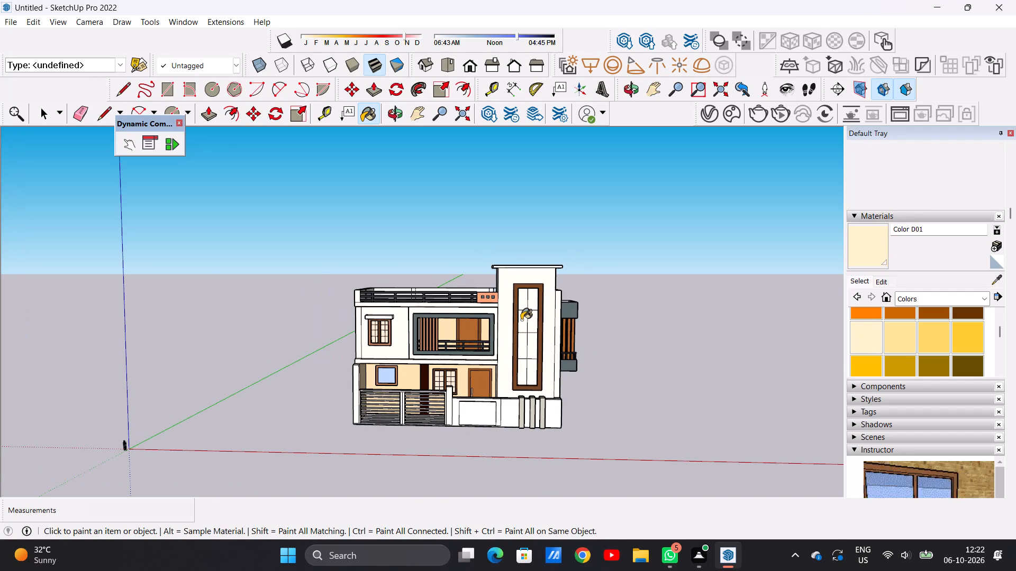
{"action": "scroll", "coordinate": [543, 321], "scroll_direction": "up", "scroll_amount": 10}
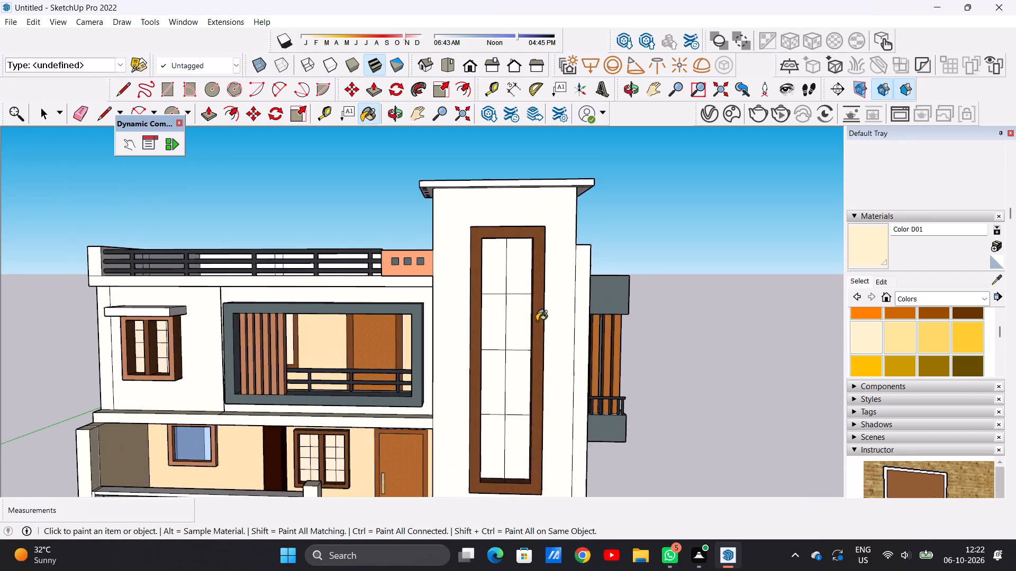
{"action": "scroll", "coordinate": [537, 321], "scroll_direction": "up", "scroll_amount": 1}
{"action": "scroll", "coordinate": [531, 320], "scroll_direction": "down", "scroll_amount": 15}
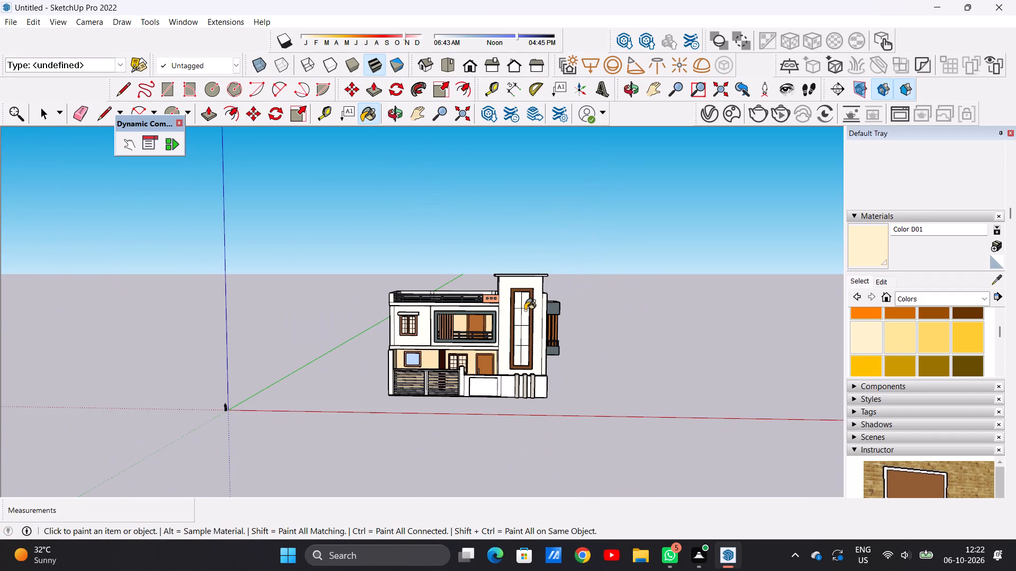
Paint the front face of the compound wall around the recessed panel with Color D01.
{"action": "scroll", "coordinate": [535, 417], "scroll_direction": "up", "scroll_amount": 6}
{"action": "scroll", "coordinate": [469, 374], "scroll_direction": "up", "scroll_amount": 12}
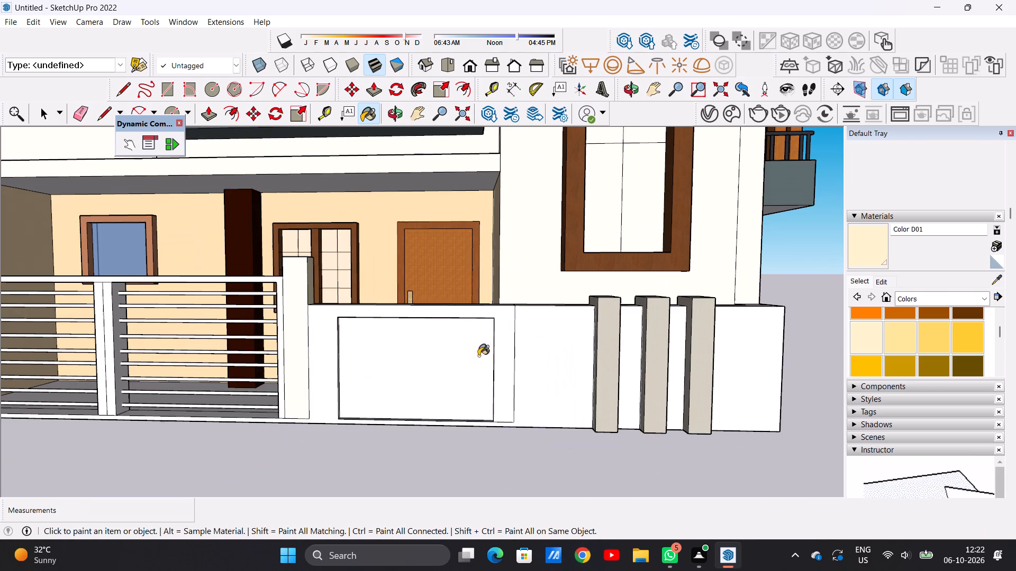
{"action": "left_click", "coordinate": [505, 341]}
Paint both vertical inner edges of the compound wall's recessed panel with Color D01.
{"action": "middle_click_drag", "start_coordinate": [387, 352], "coordinate": [367, 352]}
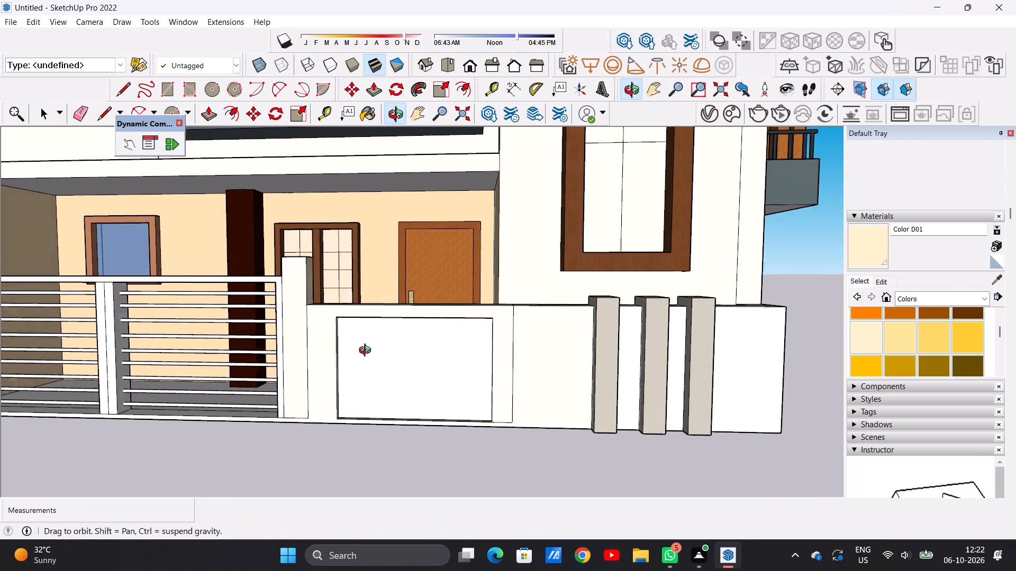
{"action": "middle_click_drag", "start_coordinate": [367, 352], "coordinate": [289, 363]}
{"action": "scroll", "coordinate": [309, 347], "scroll_direction": "up", "scroll_amount": 14}
{"action": "left_click", "coordinate": [315, 345]}
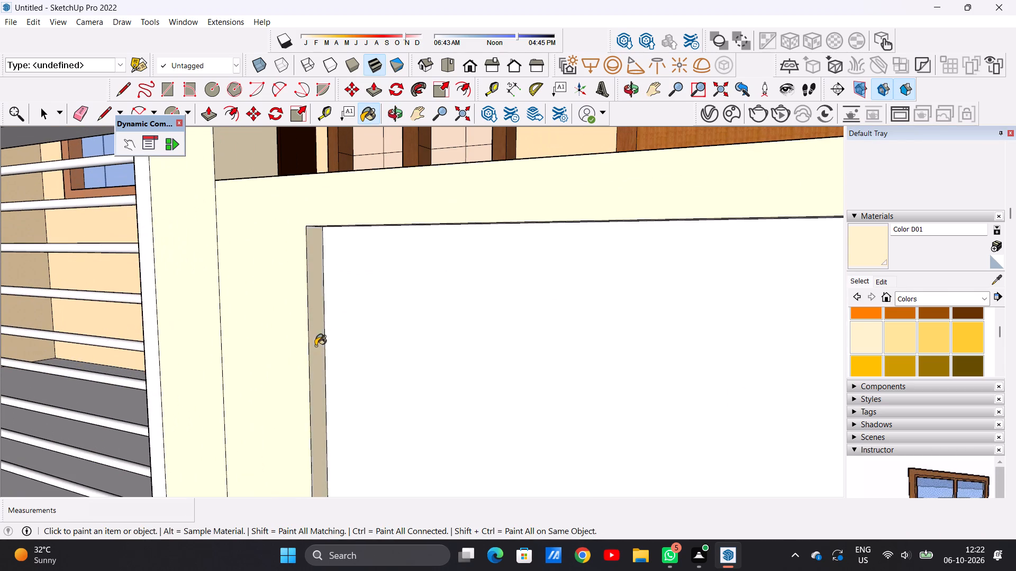
{"action": "scroll", "coordinate": [337, 345], "scroll_direction": "down", "scroll_amount": 17}
{"action": "middle_click_drag", "start_coordinate": [354, 366], "coordinate": [581, 378]}
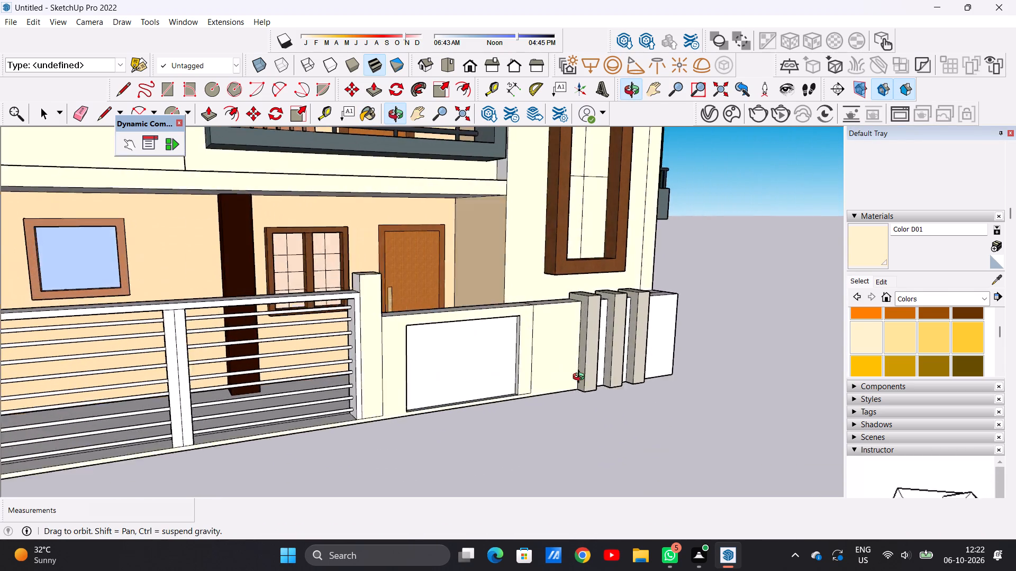
{"action": "middle_click_drag", "start_coordinate": [581, 378], "coordinate": [623, 377]}
{"action": "scroll", "coordinate": [527, 346], "scroll_direction": "up", "scroll_amount": 14}
{"action": "left_click", "coordinate": [514, 335]}
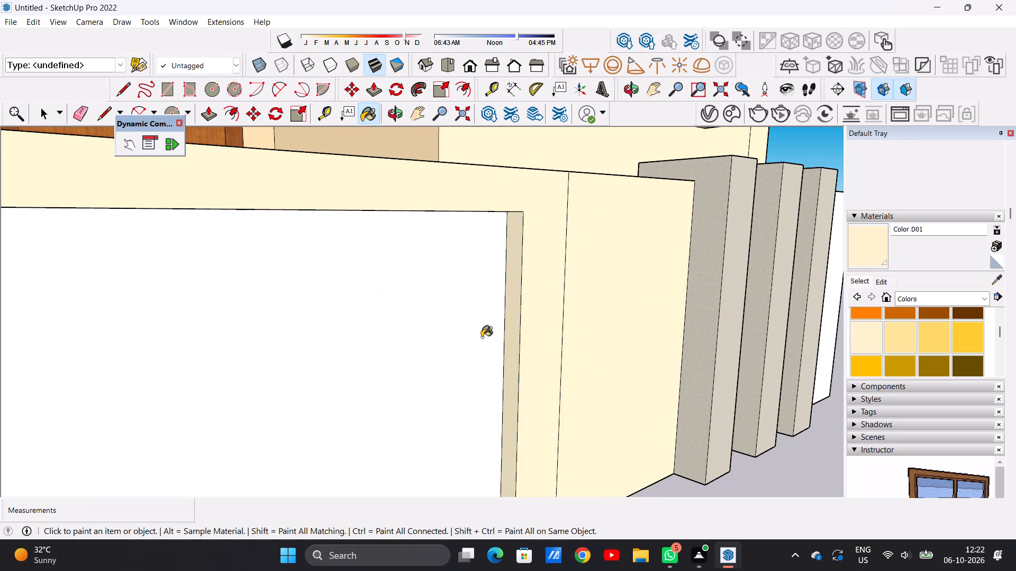
Paint the upper inner edge of the compound wall's recessed panel with Color D01 and finish painting.
{"action": "scroll", "coordinate": [482, 337], "scroll_direction": "down", "scroll_amount": 16}
{"action": "middle_click_drag", "start_coordinate": [484, 370], "coordinate": [428, 287]}
{"action": "scroll", "coordinate": [430, 286], "scroll_direction": "up", "scroll_amount": 17}
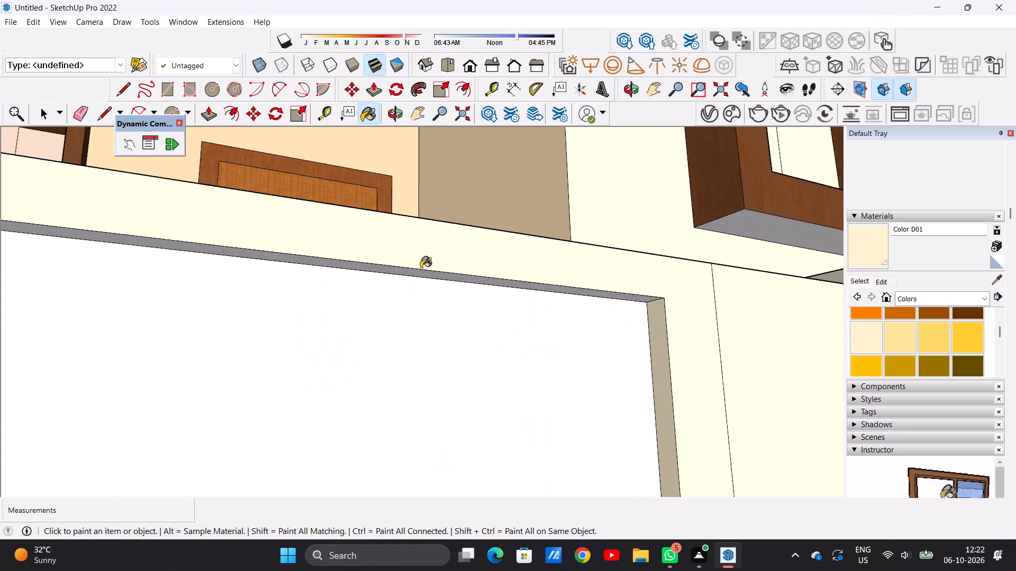
{"action": "left_click", "coordinate": [411, 273]}
{"action": "key", "text": "space"}
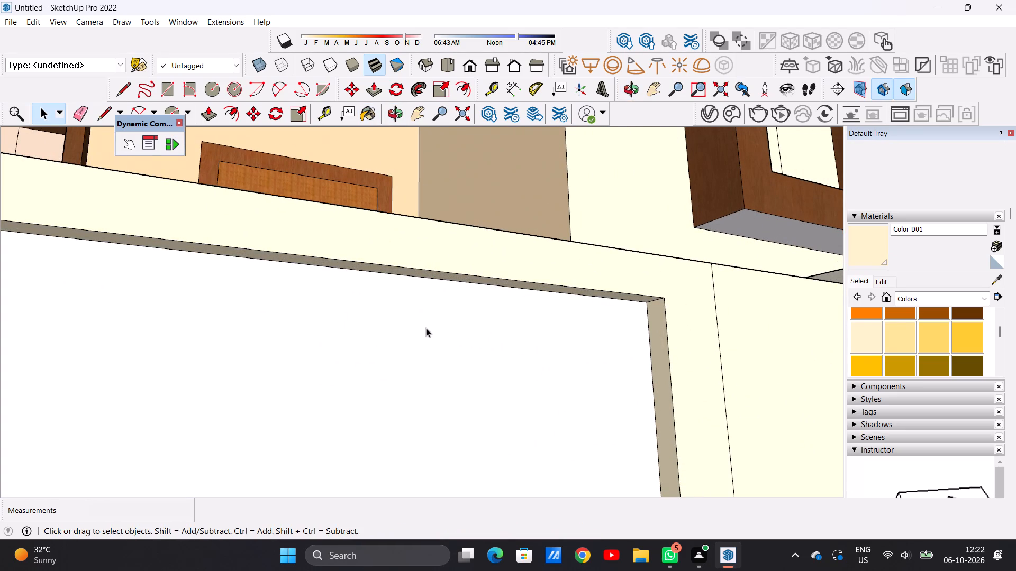
{"action": "scroll", "coordinate": [479, 329], "scroll_direction": "down", "scroll_amount": 20}
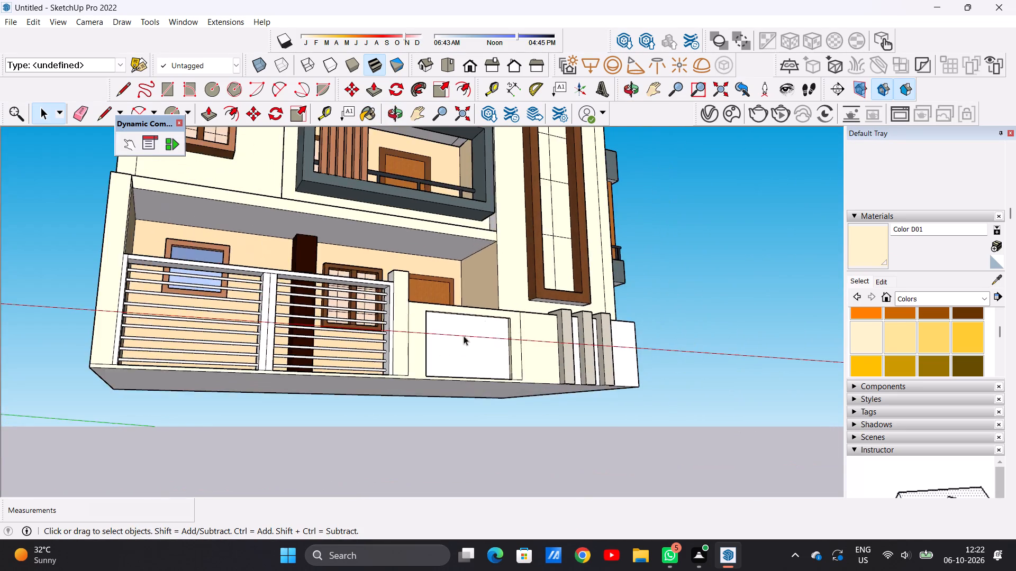
Examine the front compound wall, its recessed panel and the three short pillars for faces still unpainted.
{"action": "middle_click_drag", "start_coordinate": [460, 338], "coordinate": [352, 412]}
{"action": "scroll", "coordinate": [428, 382], "scroll_direction": "up", "scroll_amount": 2}
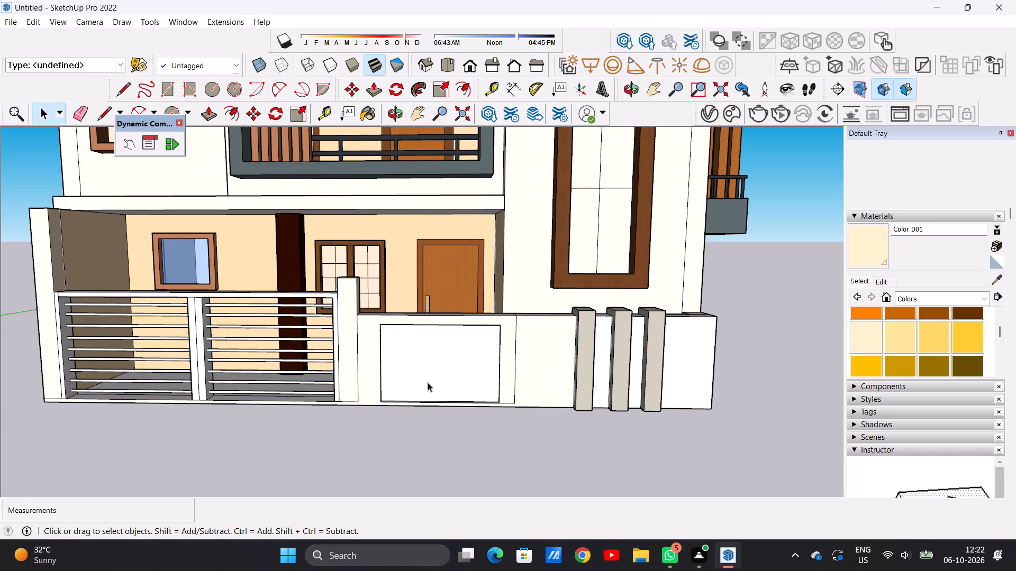
{"action": "scroll", "coordinate": [462, 377], "scroll_direction": "down", "scroll_amount": 2}
{"action": "scroll", "coordinate": [466, 362], "scroll_direction": "up", "scroll_amount": 7}
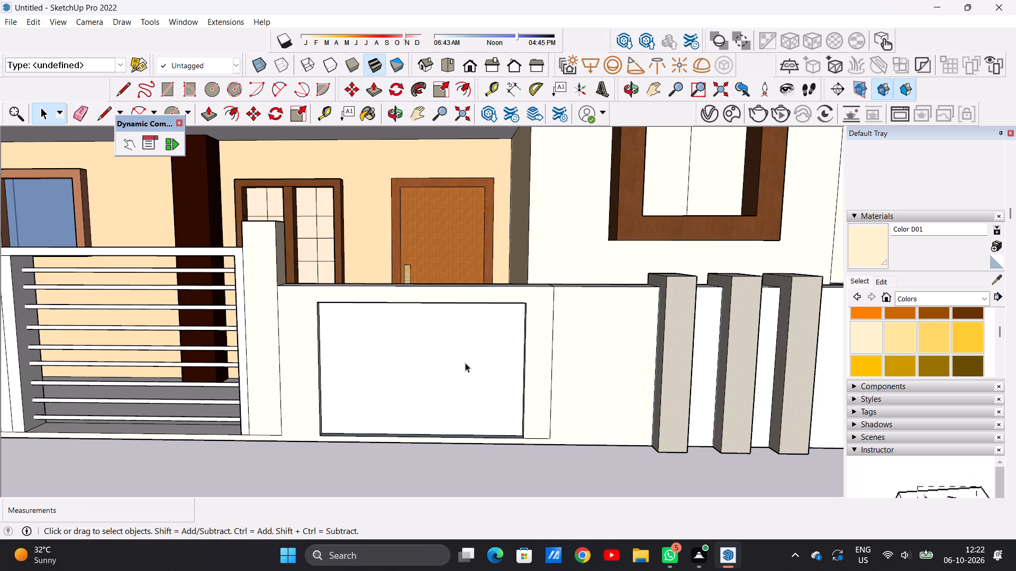
{"action": "scroll", "coordinate": [465, 363], "scroll_direction": "down", "scroll_amount": 8}
{"action": "middle_click_drag", "start_coordinate": [464, 351], "coordinate": [467, 363]}
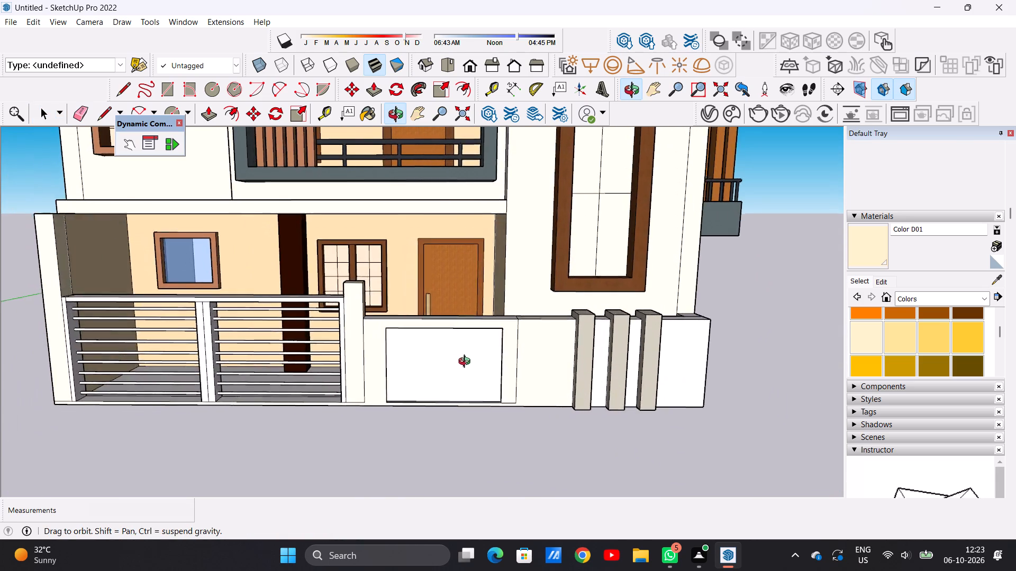
{"action": "middle_click_drag", "start_coordinate": [467, 363], "coordinate": [430, 360]}
{"action": "scroll", "coordinate": [422, 360], "scroll_direction": "down", "scroll_amount": 9}
{"action": "scroll", "coordinate": [559, 349], "scroll_direction": "up", "scroll_amount": 10}
Paint the compound wall's front faces beside and between the three short pillars with Formica Graystone from the Synthetic Surfaces materials.
{"action": "middle_click_drag", "start_coordinate": [506, 375], "coordinate": [531, 373]}
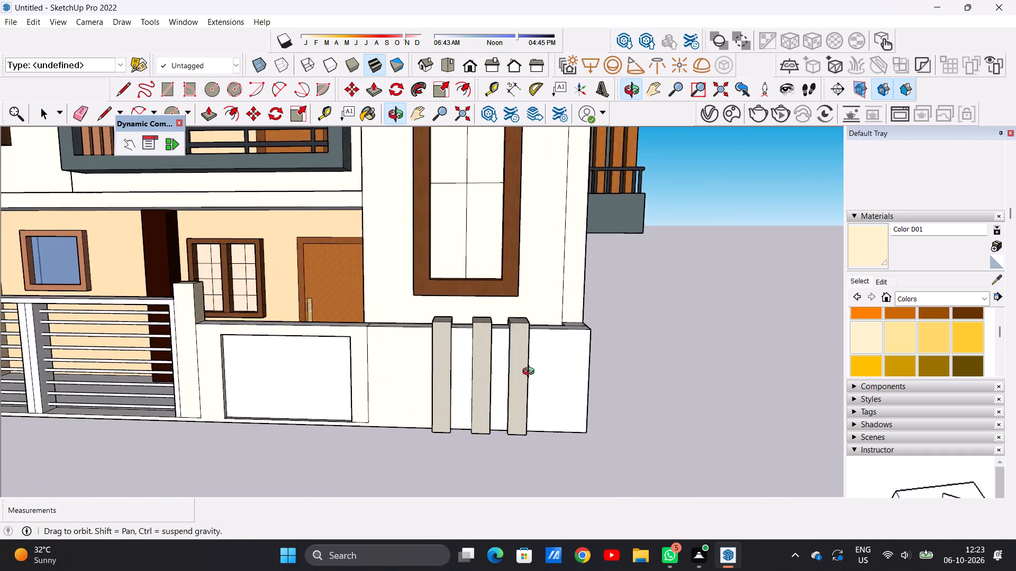
{"action": "middle_click_drag", "start_coordinate": [531, 373], "coordinate": [537, 371]}
{"action": "scroll", "coordinate": [543, 367], "scroll_direction": "up", "scroll_amount": 5}
{"action": "left_click", "coordinate": [983, 291]}
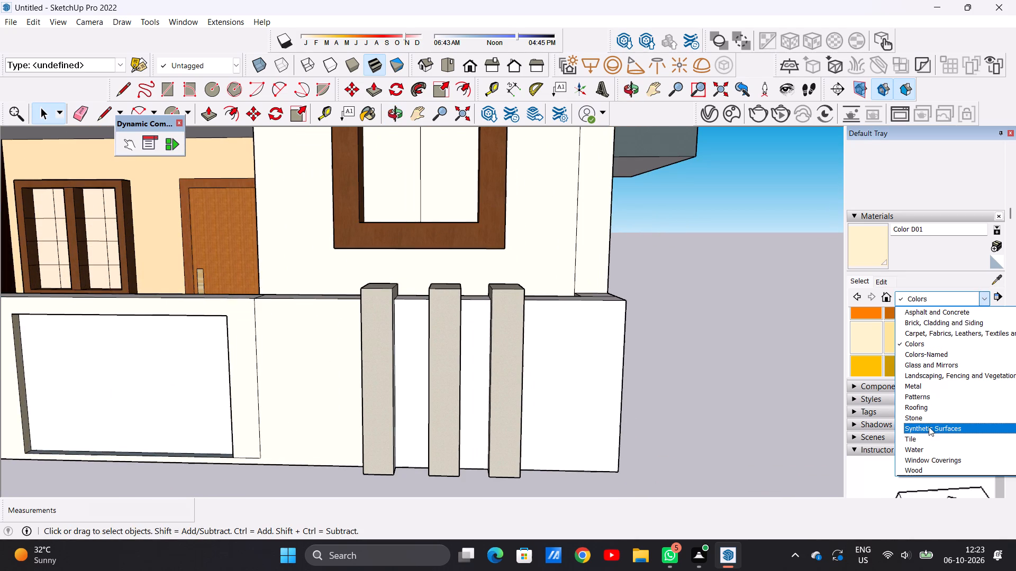
{"action": "left_click", "coordinate": [929, 427]}
{"action": "left_click", "coordinate": [941, 321]}
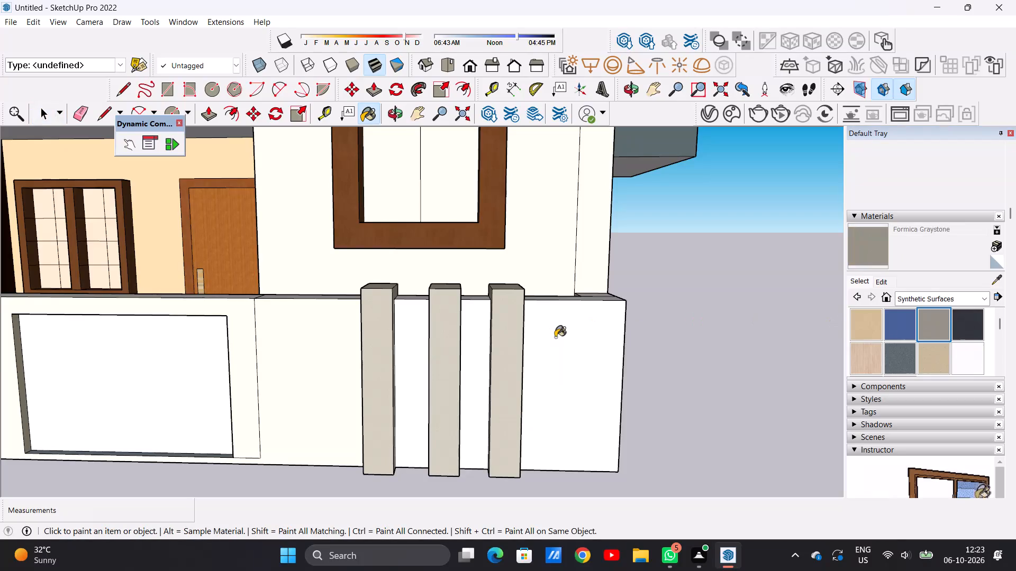
{"action": "left_click", "coordinate": [556, 337]}
{"action": "left_click", "coordinate": [474, 333]}
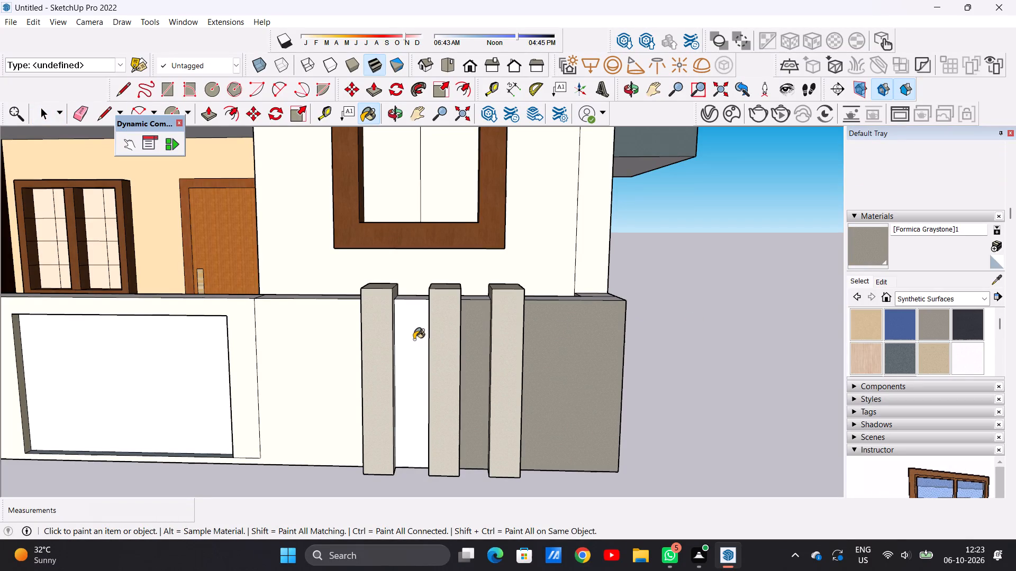
{"action": "left_click", "coordinate": [414, 339]}
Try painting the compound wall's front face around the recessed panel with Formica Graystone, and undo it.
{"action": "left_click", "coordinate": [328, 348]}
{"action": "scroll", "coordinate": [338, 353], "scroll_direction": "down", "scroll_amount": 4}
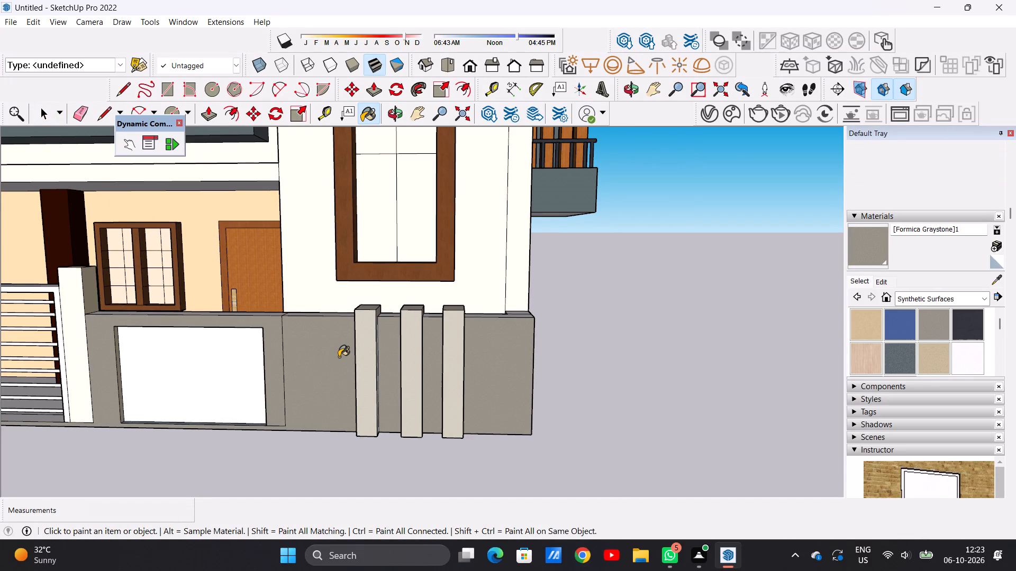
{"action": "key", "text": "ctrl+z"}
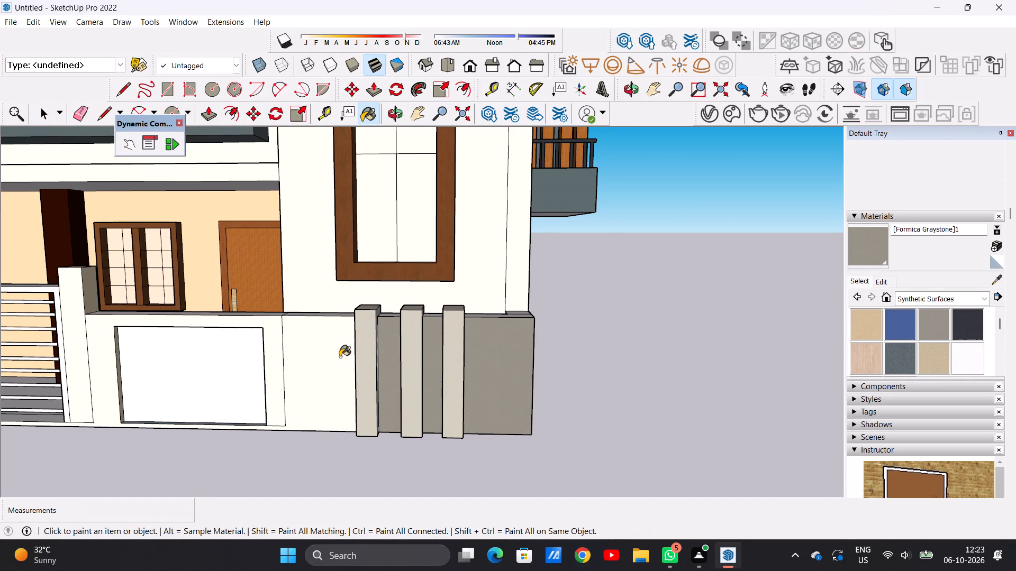
Paint the compound wall's top faces at the outer corner and between the three short pillars with Formica Graystone.
{"action": "scroll", "coordinate": [340, 357], "scroll_direction": "down", "scroll_amount": 5}
{"action": "middle_click_drag", "start_coordinate": [348, 348], "coordinate": [603, 360]}
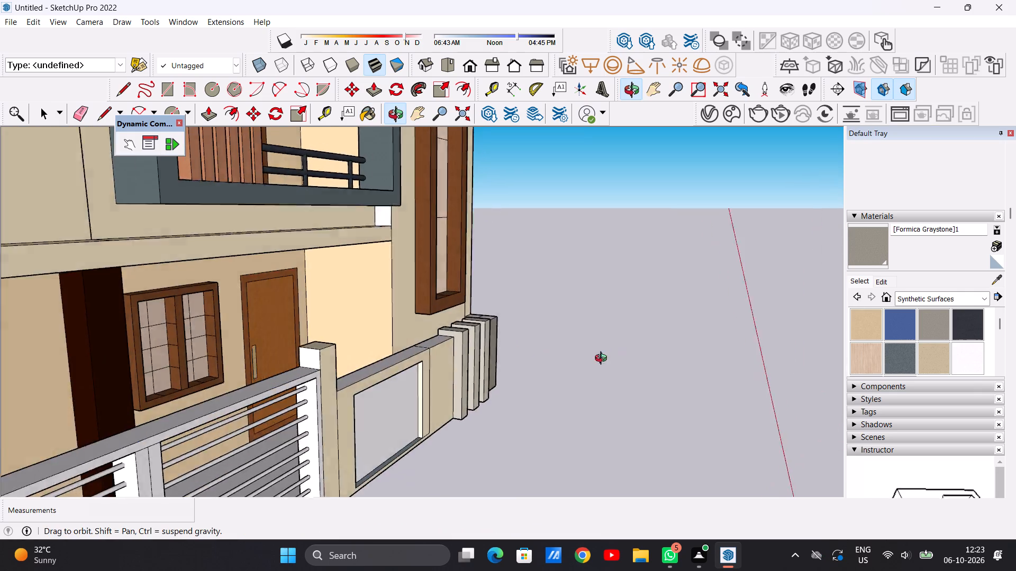
{"action": "middle_click_drag", "start_coordinate": [603, 360], "coordinate": [350, 385]}
{"action": "middle_click_drag", "start_coordinate": [429, 364], "coordinate": [416, 462]}
{"action": "scroll", "coordinate": [460, 366], "scroll_direction": "up", "scroll_amount": 3}
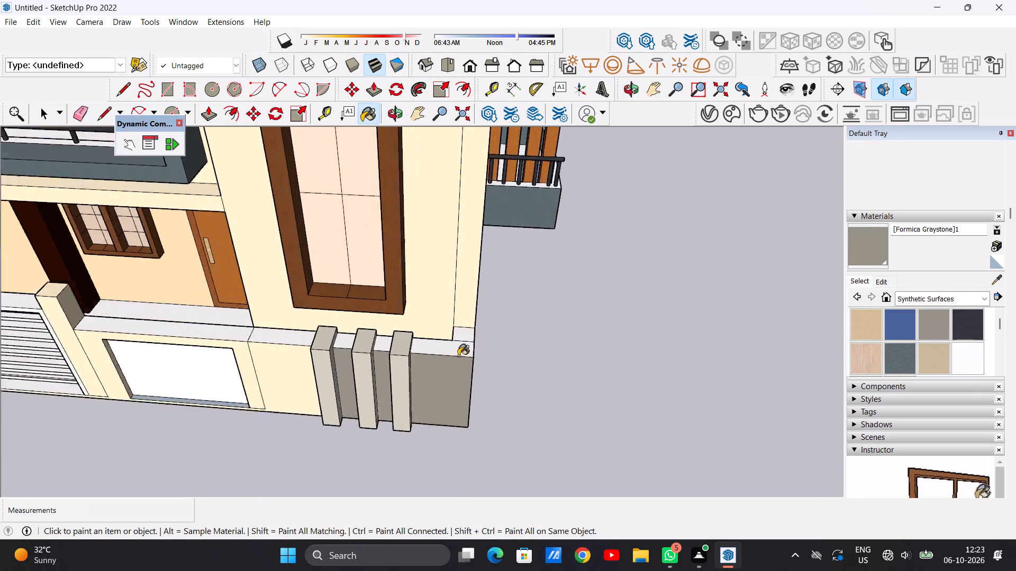
{"action": "scroll", "coordinate": [458, 356], "scroll_direction": "up", "scroll_amount": 7}
{"action": "left_click", "coordinate": [457, 359]}
{"action": "left_click", "coordinate": [472, 317]}
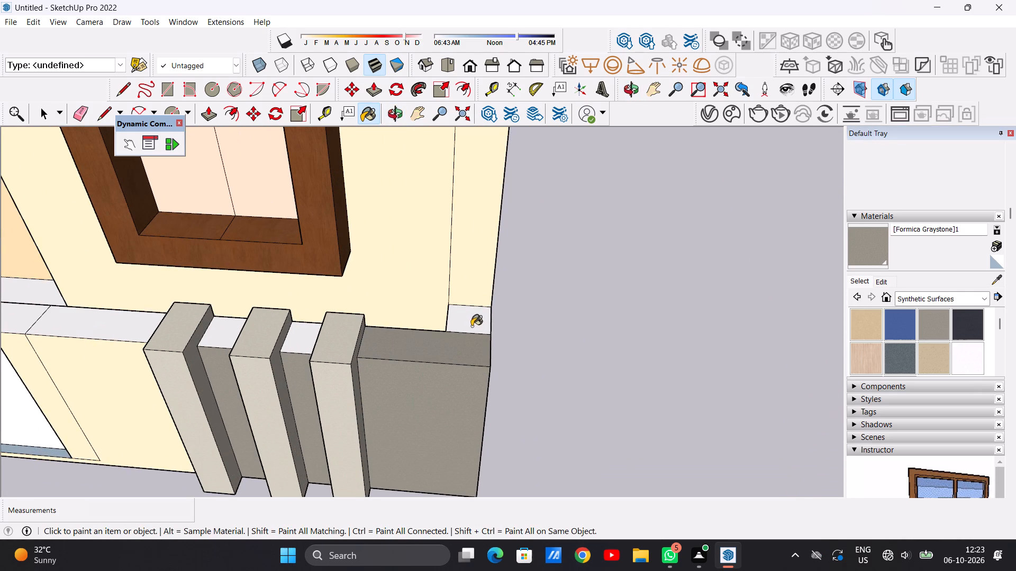
{"action": "scroll", "coordinate": [450, 362], "scroll_direction": "down", "scroll_amount": 4}
{"action": "scroll", "coordinate": [341, 344], "scroll_direction": "up", "scroll_amount": 6}
{"action": "left_click", "coordinate": [347, 344]}
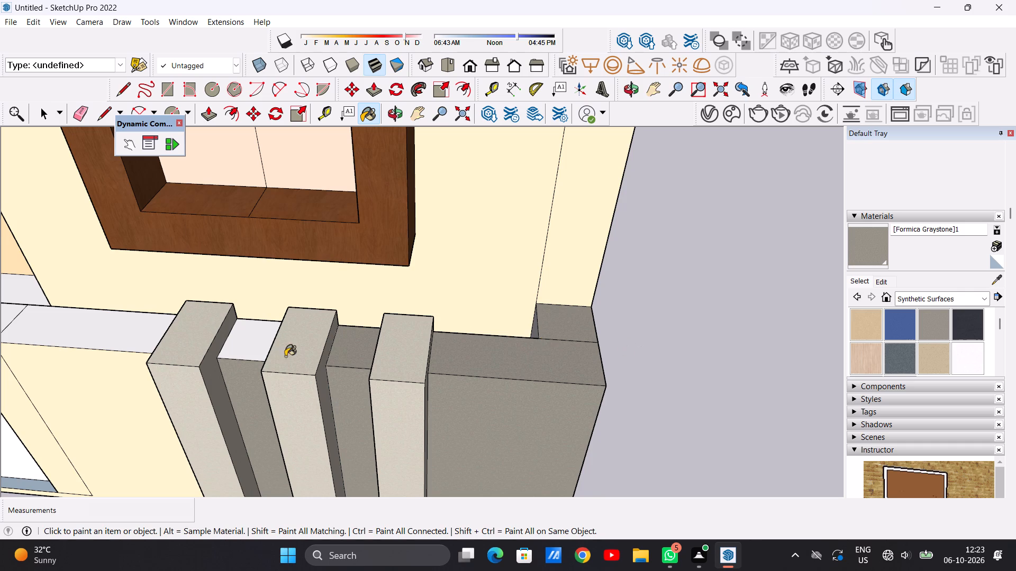
{"action": "left_click", "coordinate": [269, 345]}
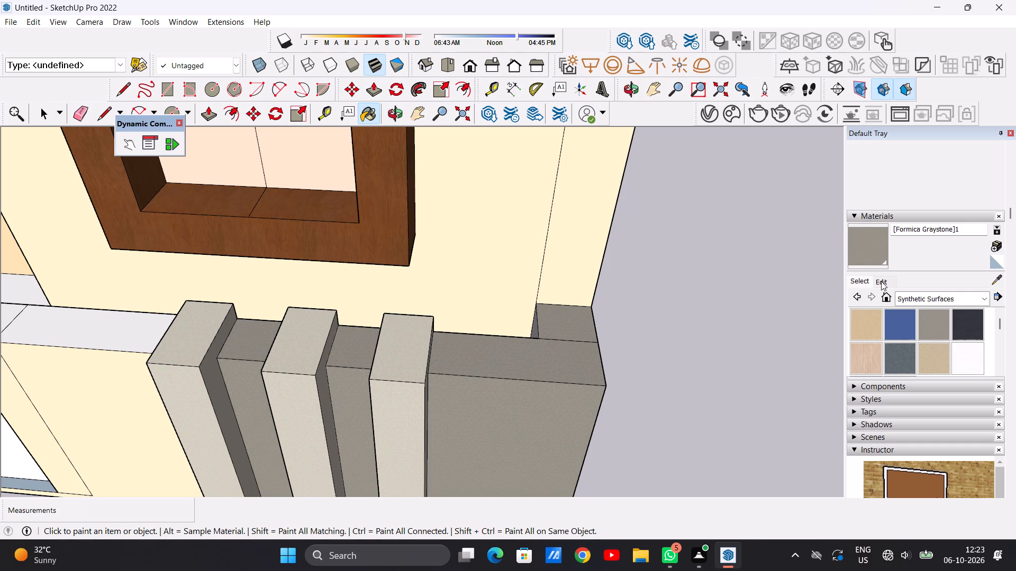
Lighten the Formica Graystone material to a pale cream by raising its colour brightness to nearly the maximum.
{"action": "left_click", "coordinate": [881, 281]}
{"action": "left_click", "coordinate": [913, 338]}
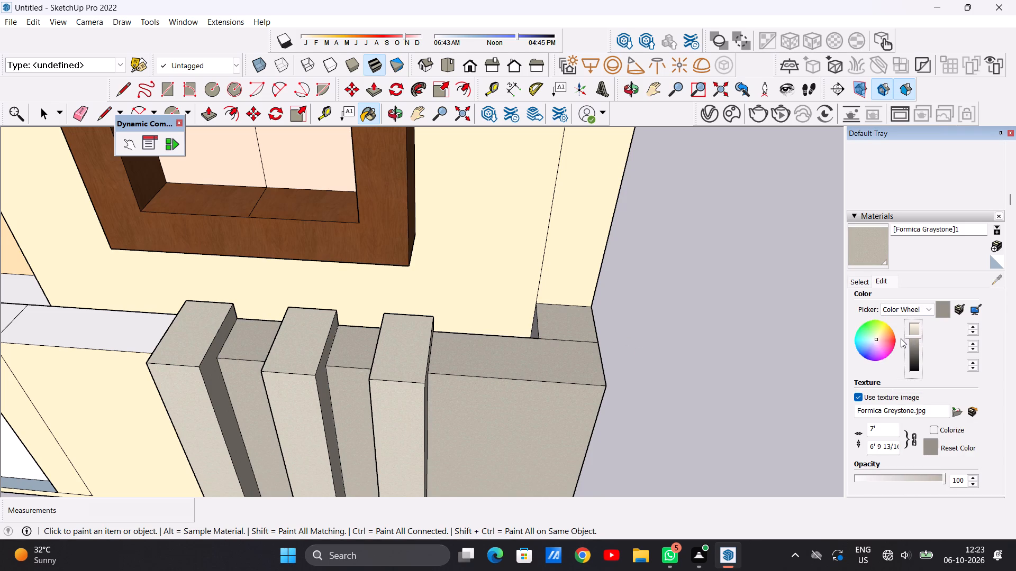
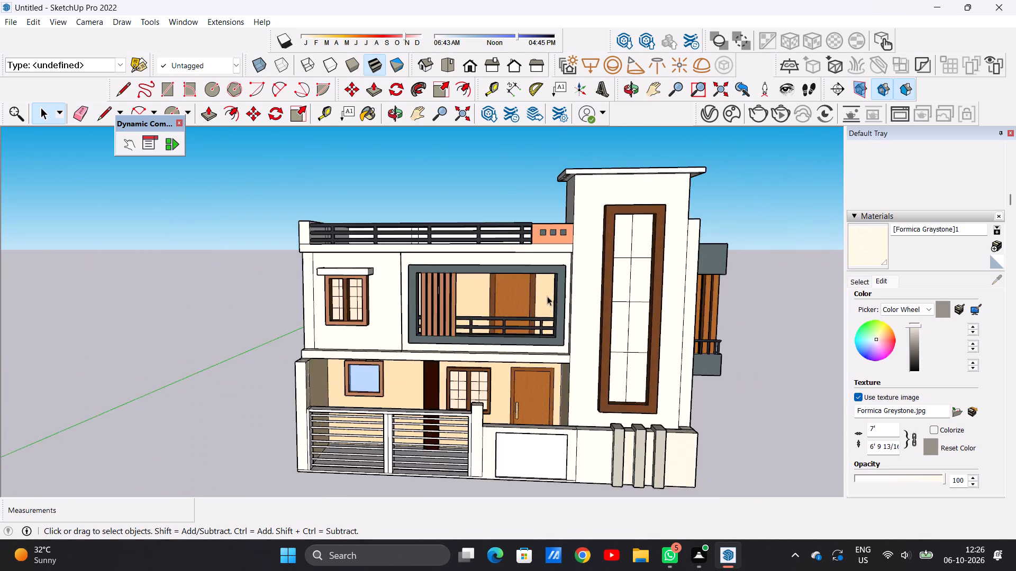
Paint the tower's upper side face, the side wall above the balcony and the strip beside its wooden slats with lightened Formica Graystone.
{"action": "scroll", "coordinate": [547, 296], "scroll_direction": "down", "scroll_amount": 6}
{"action": "middle_click_drag", "start_coordinate": [611, 302], "coordinate": [367, 308]}
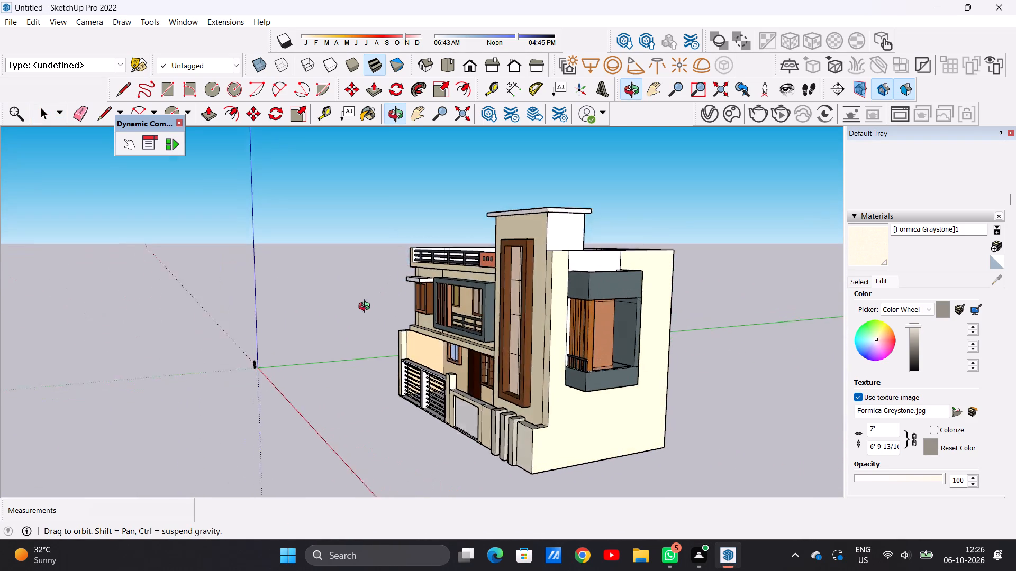
{"action": "middle_click_drag", "start_coordinate": [367, 308], "coordinate": [366, 310]}
{"action": "scroll", "coordinate": [532, 237], "scroll_direction": "up", "scroll_amount": 7}
{"action": "scroll", "coordinate": [536, 237], "scroll_direction": "down", "scroll_amount": 7}
{"action": "left_click", "coordinate": [880, 252]}
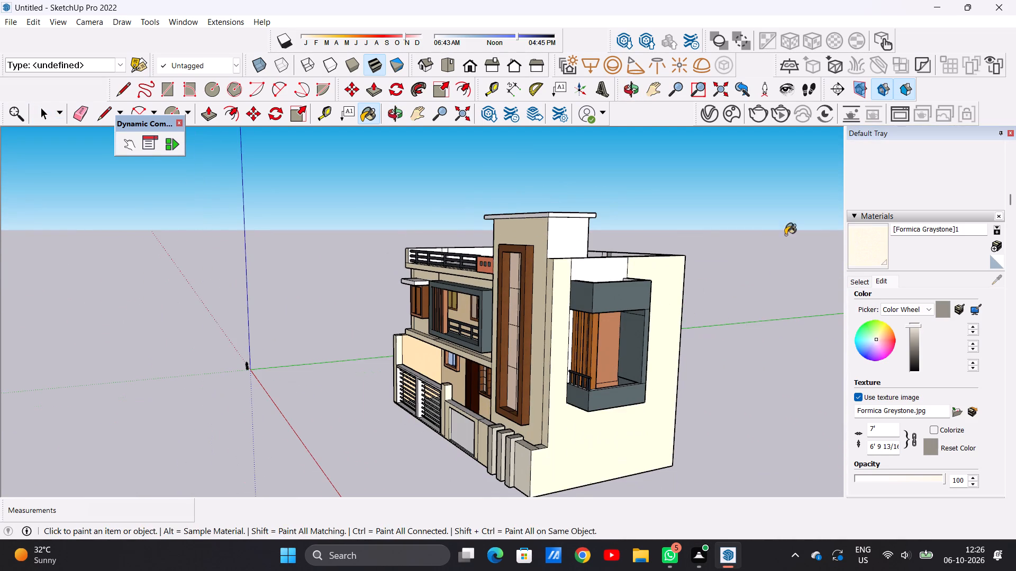
{"action": "scroll", "coordinate": [618, 289], "scroll_direction": "up", "scroll_amount": 6}
{"action": "left_click", "coordinate": [543, 223]}
{"action": "left_click", "coordinate": [570, 262]}
{"action": "scroll", "coordinate": [591, 288], "scroll_direction": "down", "scroll_amount": 10}
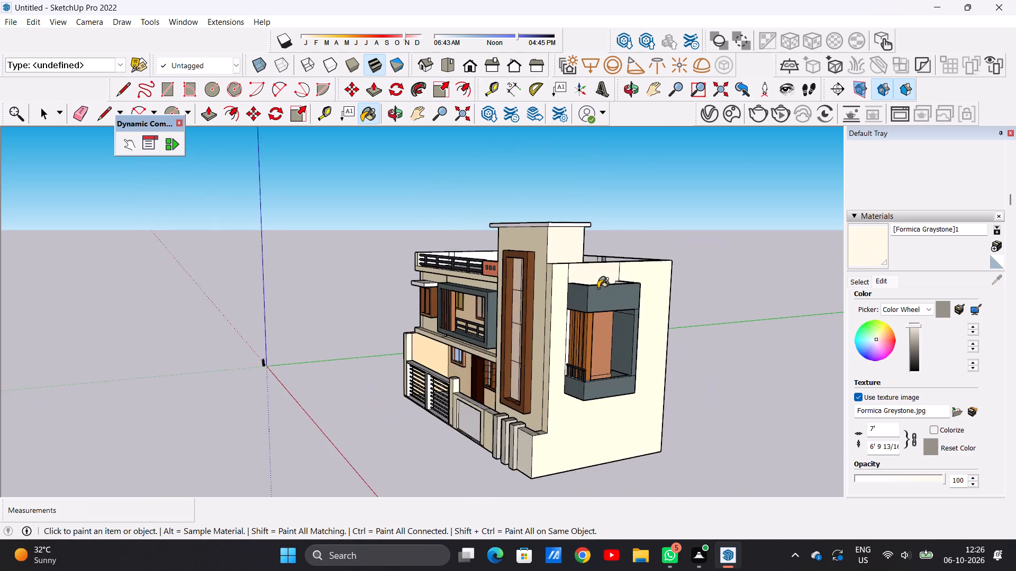
{"action": "scroll", "coordinate": [598, 288], "scroll_direction": "down", "scroll_amount": 3}
{"action": "scroll", "coordinate": [582, 328], "scroll_direction": "up", "scroll_amount": 20}
{"action": "scroll", "coordinate": [582, 328], "scroll_direction": "up", "scroll_amount": 1}
{"action": "left_click", "coordinate": [568, 315]}
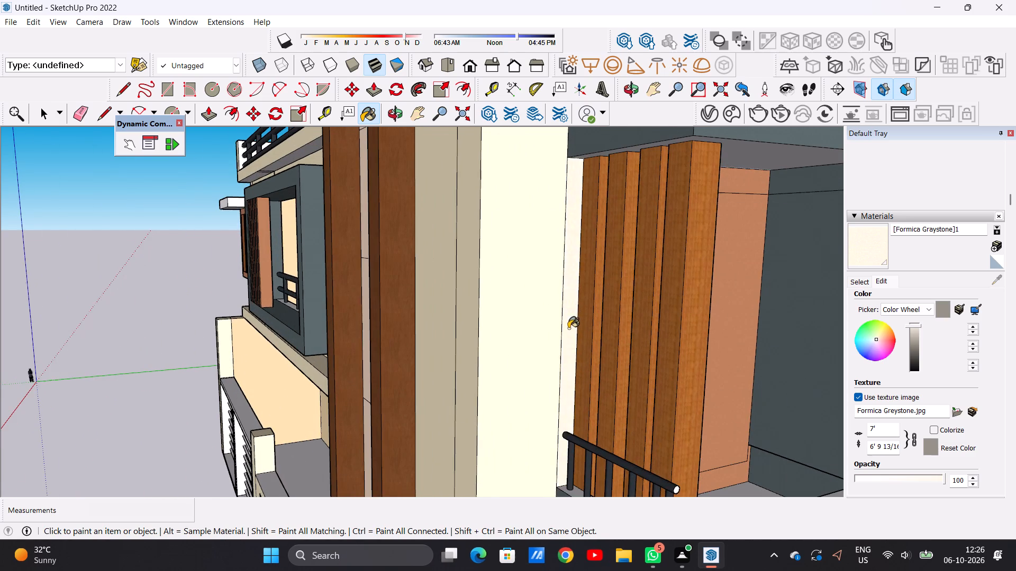
Paint the compound wall's front face between the recessed panel and the nearest pillar with Terrazzo Light Blue from the Synthetic Surfaces materials.
{"action": "scroll", "coordinate": [577, 369], "scroll_direction": "down", "scroll_amount": 20}
{"action": "scroll", "coordinate": [577, 369], "scroll_direction": "down", "scroll_amount": 1}
{"action": "middle_click_drag", "start_coordinate": [490, 360], "coordinate": [714, 367]}
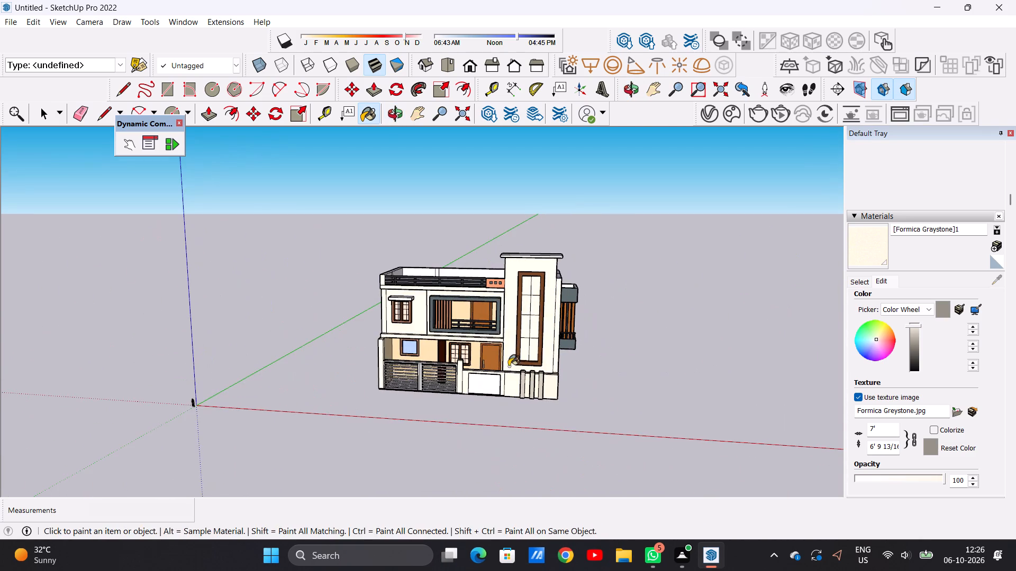
{"action": "middle_click_drag", "start_coordinate": [509, 366], "coordinate": [589, 355]}
{"action": "middle_click_drag", "start_coordinate": [573, 380], "coordinate": [531, 357]}
{"action": "scroll", "coordinate": [516, 380], "scroll_direction": "up", "scroll_amount": 14}
{"action": "scroll", "coordinate": [545, 383], "scroll_direction": "down", "scroll_amount": 7}
{"action": "scroll", "coordinate": [505, 376], "scroll_direction": "up", "scroll_amount": 9}
{"action": "scroll", "coordinate": [579, 369], "scroll_direction": "up", "scroll_amount": 6}
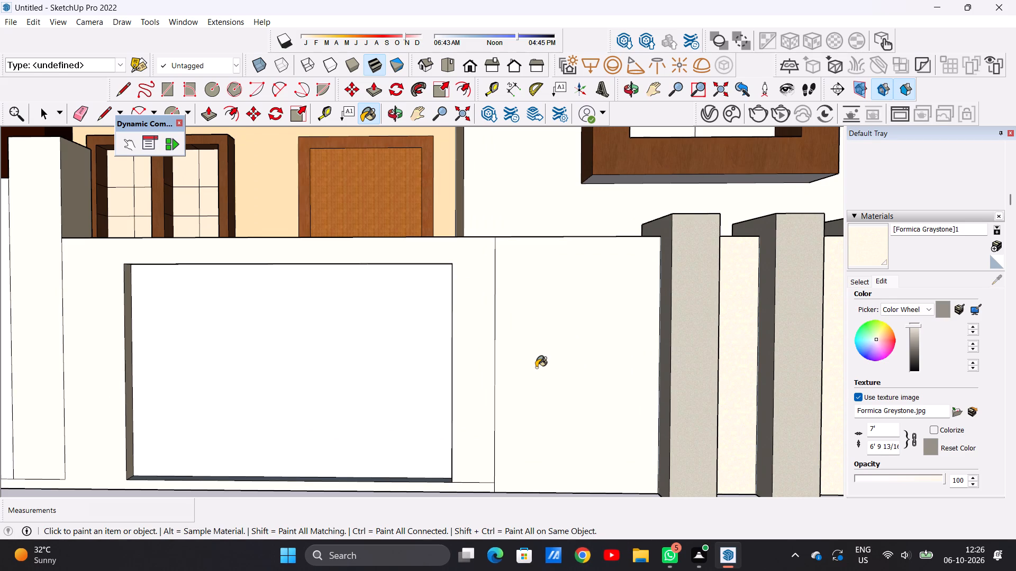
{"action": "key", "text": "space"}
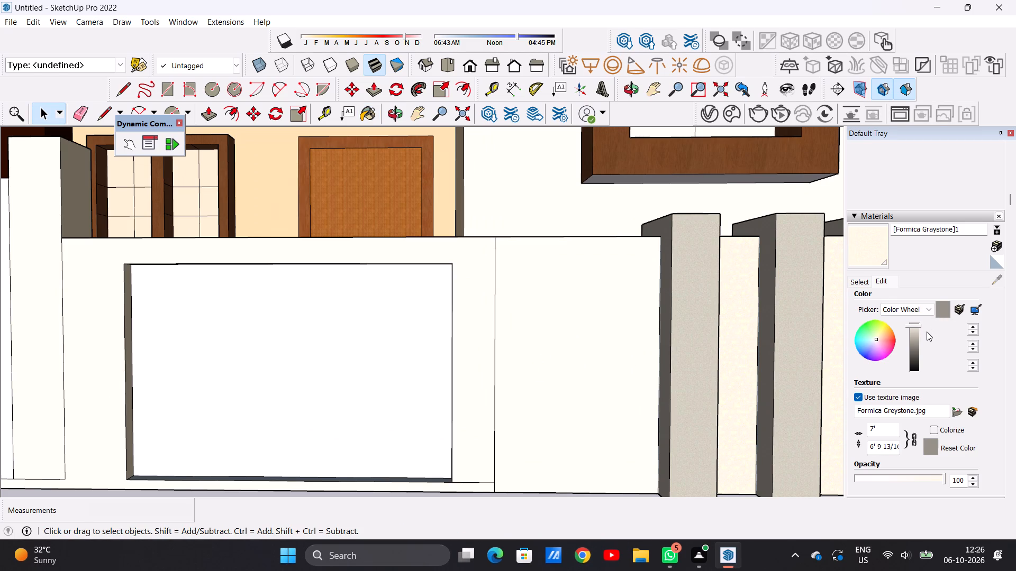
{"action": "left_click", "coordinate": [861, 278]}
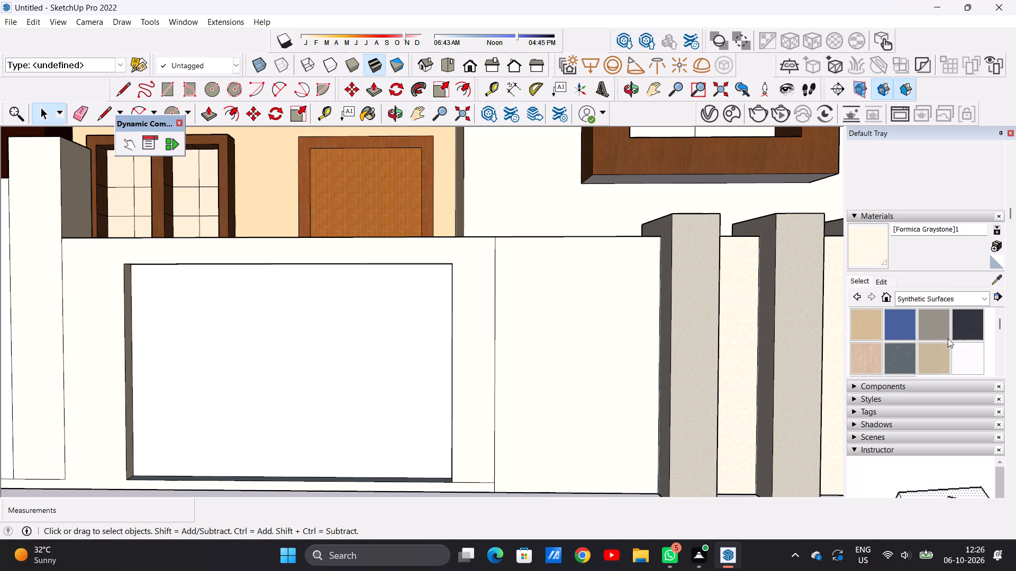
{"action": "scroll", "coordinate": [948, 346], "scroll_direction": "down", "scroll_amount": 2}
{"action": "left_click", "coordinate": [873, 319]}
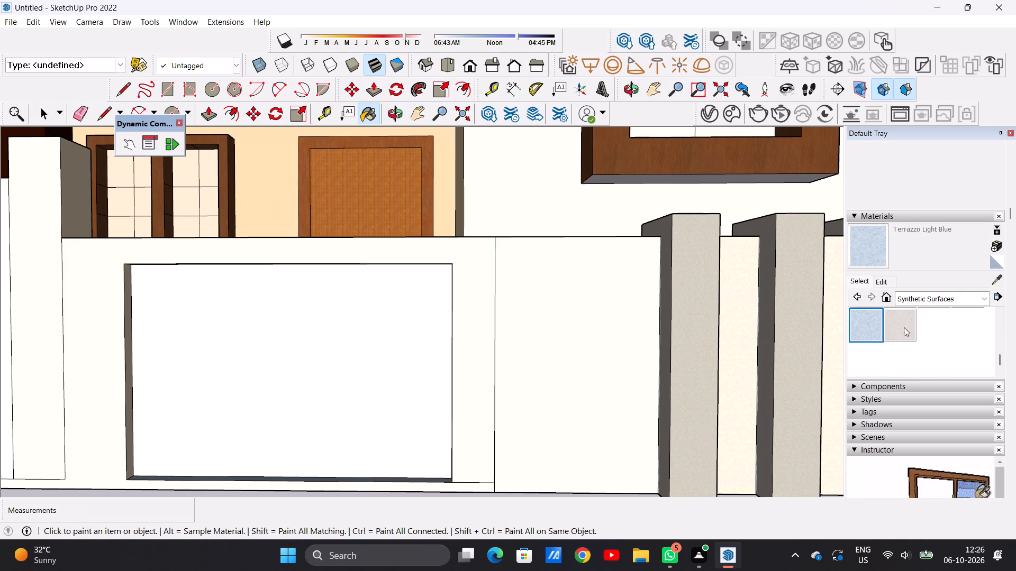
{"action": "left_click", "coordinate": [571, 330]}
{"action": "scroll", "coordinate": [569, 377], "scroll_direction": "down", "scroll_amount": 6}
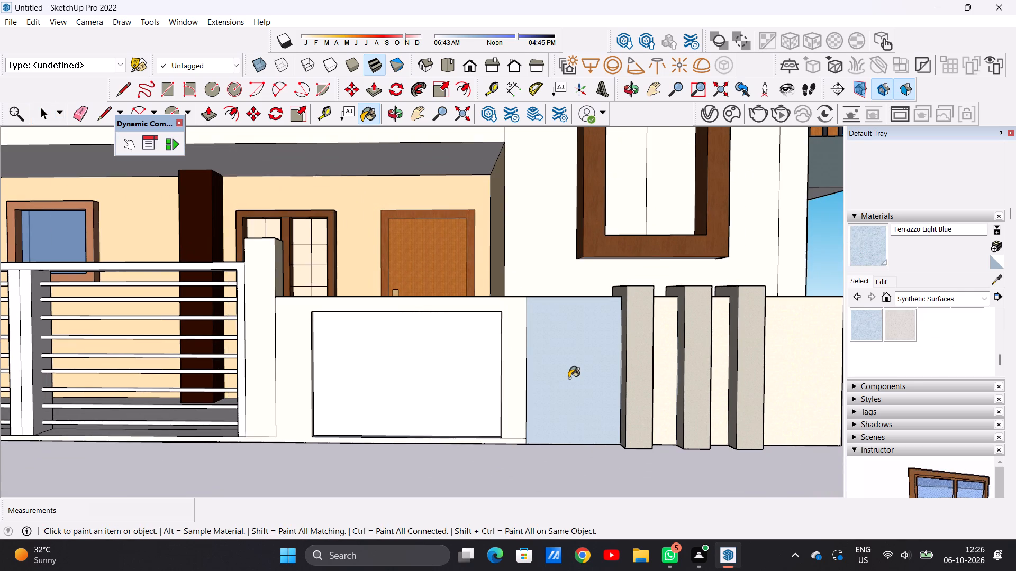
{"action": "scroll", "coordinate": [569, 378], "scroll_direction": "down", "scroll_amount": 4}
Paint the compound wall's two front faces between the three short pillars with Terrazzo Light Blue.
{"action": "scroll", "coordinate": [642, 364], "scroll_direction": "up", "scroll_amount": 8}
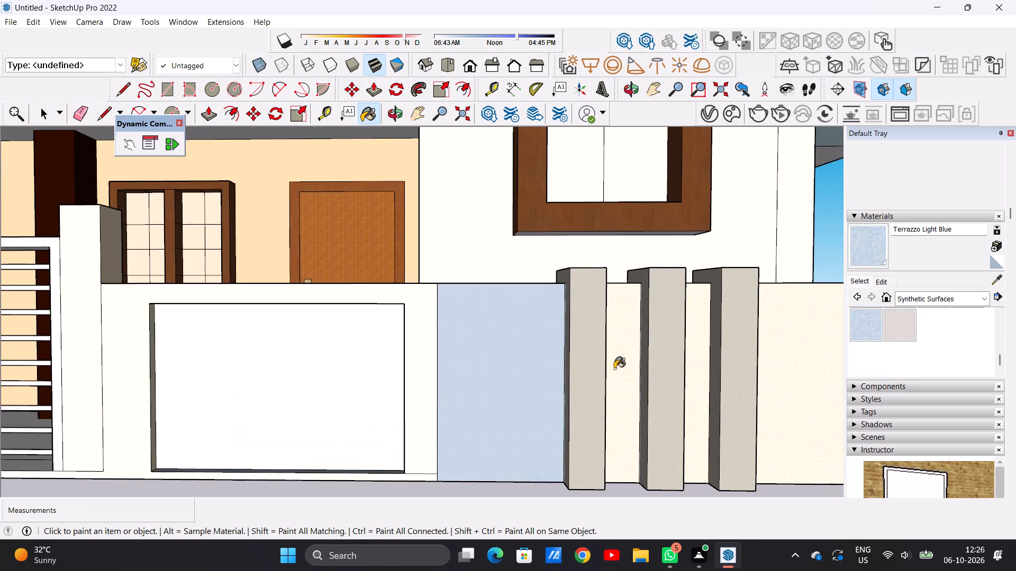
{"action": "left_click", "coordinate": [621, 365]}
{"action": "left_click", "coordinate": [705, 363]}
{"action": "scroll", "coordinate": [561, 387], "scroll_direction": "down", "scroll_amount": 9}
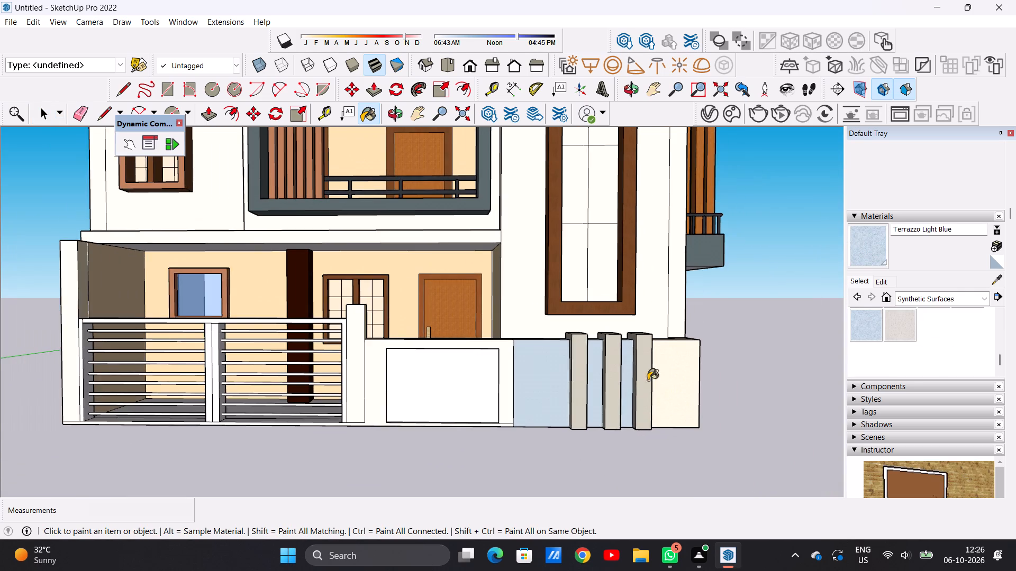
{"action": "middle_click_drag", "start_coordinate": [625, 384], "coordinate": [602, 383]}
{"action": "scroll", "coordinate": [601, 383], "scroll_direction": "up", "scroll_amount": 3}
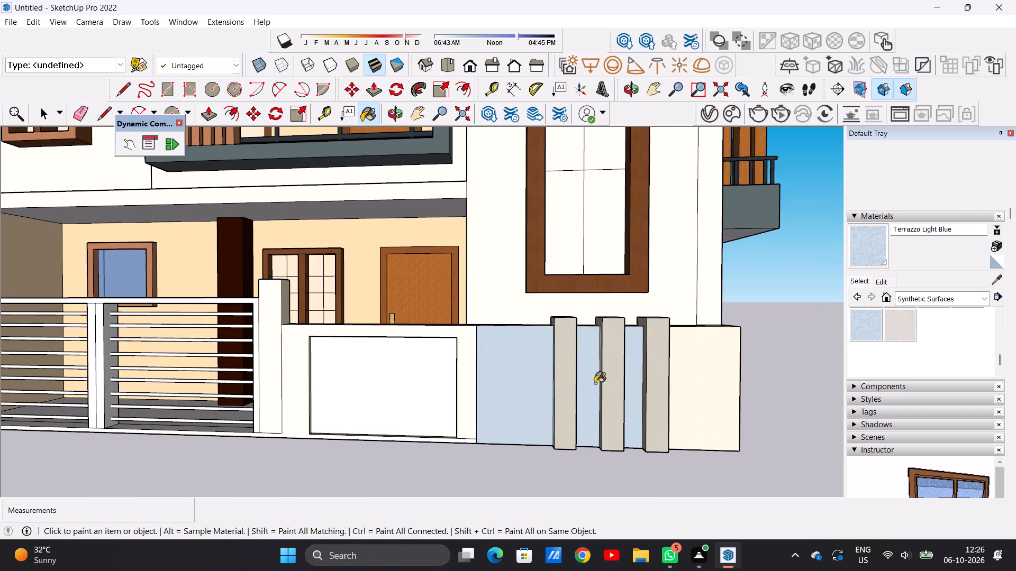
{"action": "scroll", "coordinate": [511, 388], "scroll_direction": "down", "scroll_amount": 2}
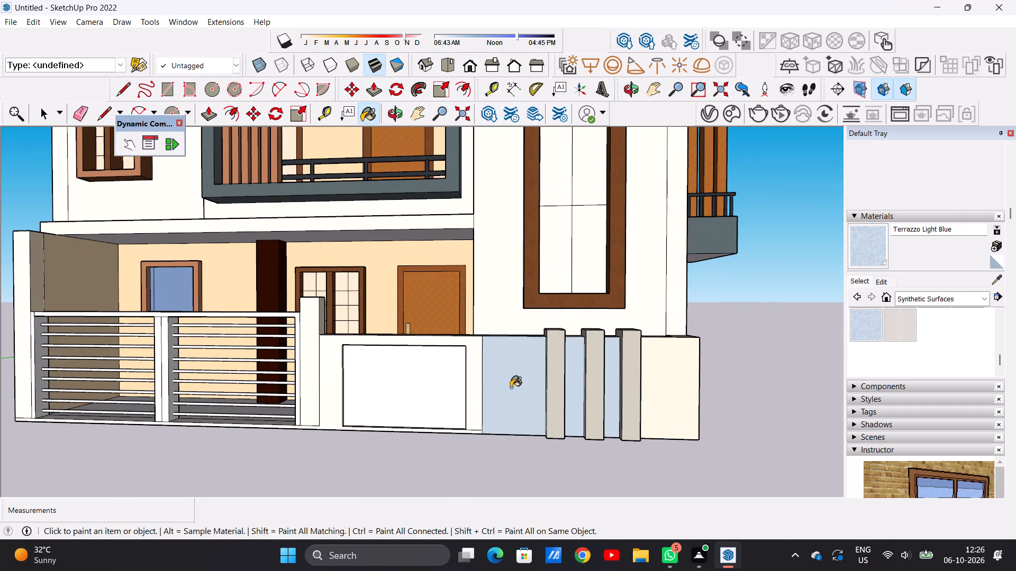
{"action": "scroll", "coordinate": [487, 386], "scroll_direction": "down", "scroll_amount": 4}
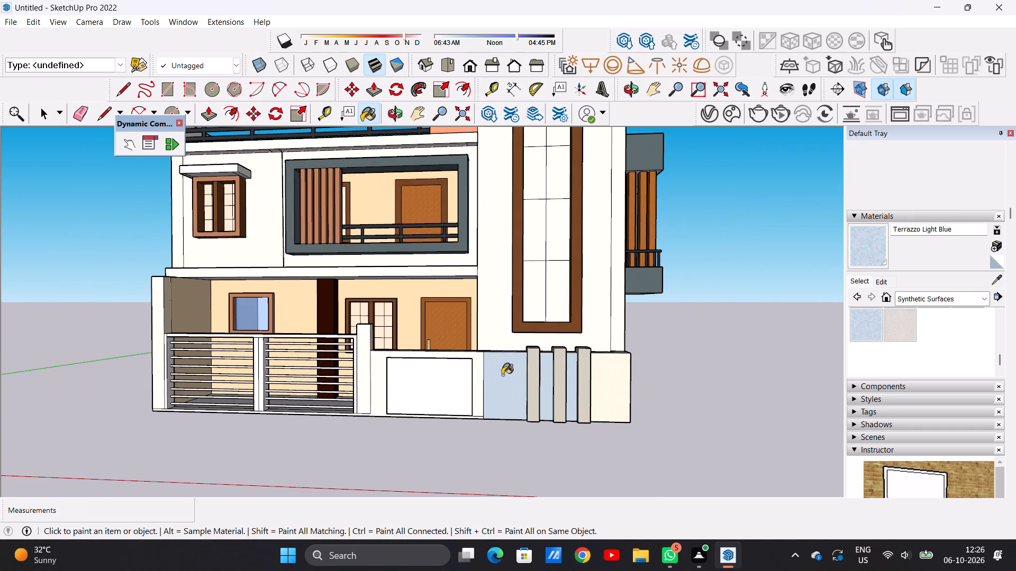
Paint the compound wall's two front faces between the three short pillars with Terrazzo Tile Light from Synthetic Surfaces.
{"action": "scroll", "coordinate": [548, 358], "scroll_direction": "up", "scroll_amount": 4}
{"action": "left_click", "coordinate": [901, 317]}
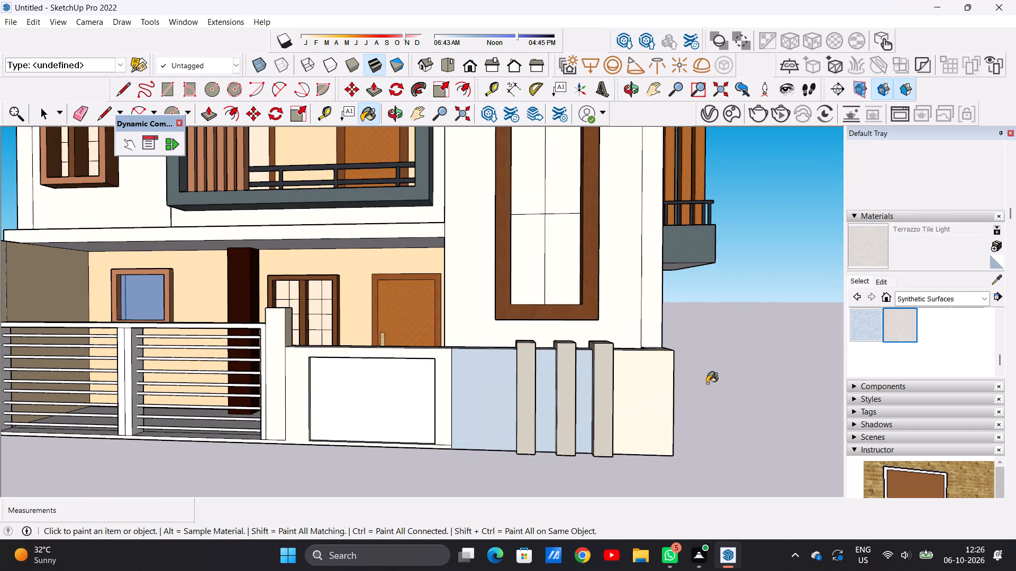
{"action": "scroll", "coordinate": [574, 403], "scroll_direction": "up", "scroll_amount": 4}
{"action": "left_click", "coordinate": [588, 386]}
{"action": "left_click", "coordinate": [538, 397]}
{"action": "scroll", "coordinate": [559, 412], "scroll_direction": "down", "scroll_amount": 7}
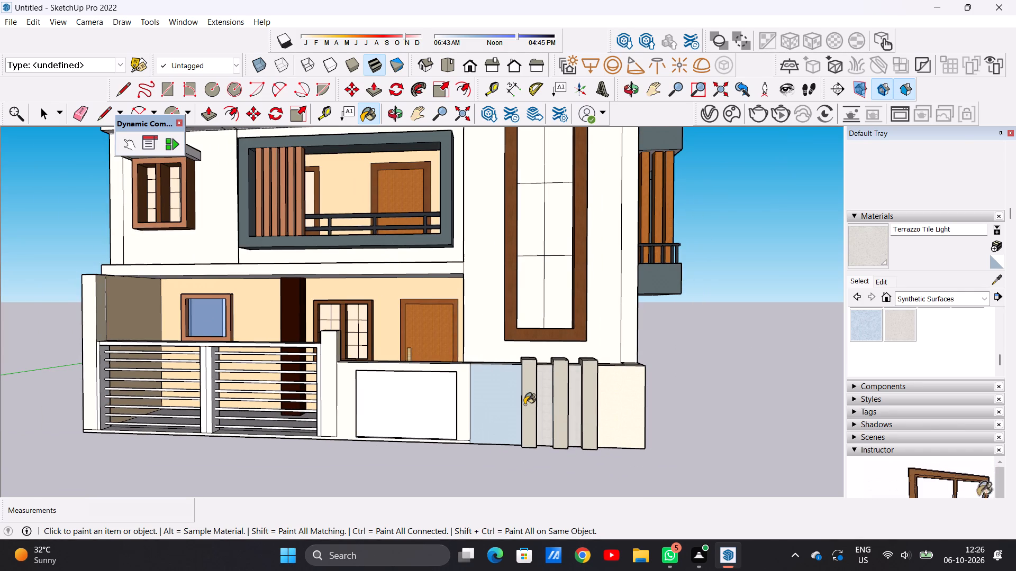
{"action": "scroll", "coordinate": [537, 404], "scroll_direction": "up", "scroll_amount": 5}
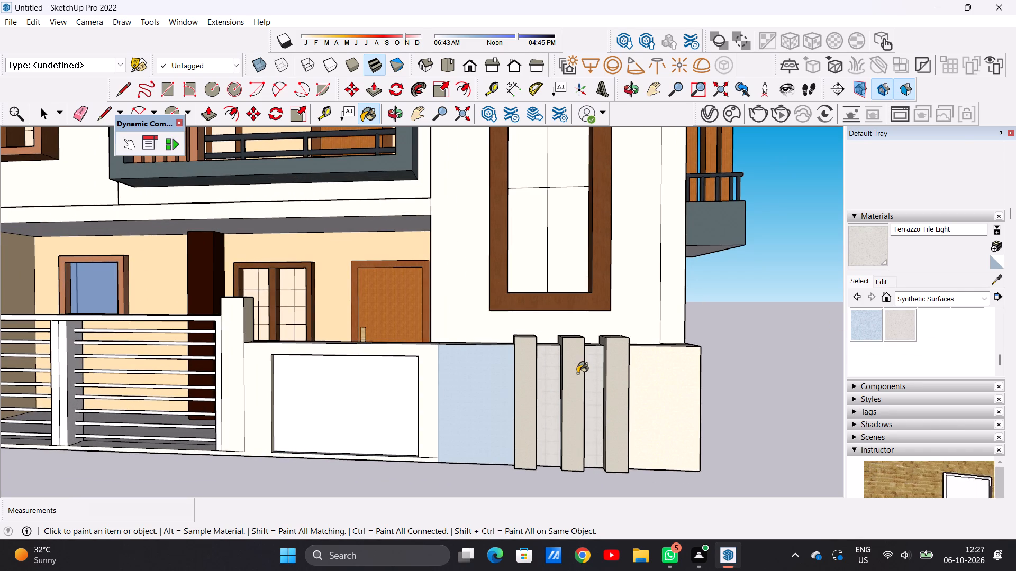
{"action": "scroll", "coordinate": [530, 380], "scroll_direction": "down", "scroll_amount": 18}
Paint the compound wall's top faces above the recessed panel and above the light blue section with Terrazzo Tile Light.
{"action": "middle_click_drag", "start_coordinate": [542, 387], "coordinate": [569, 464]}
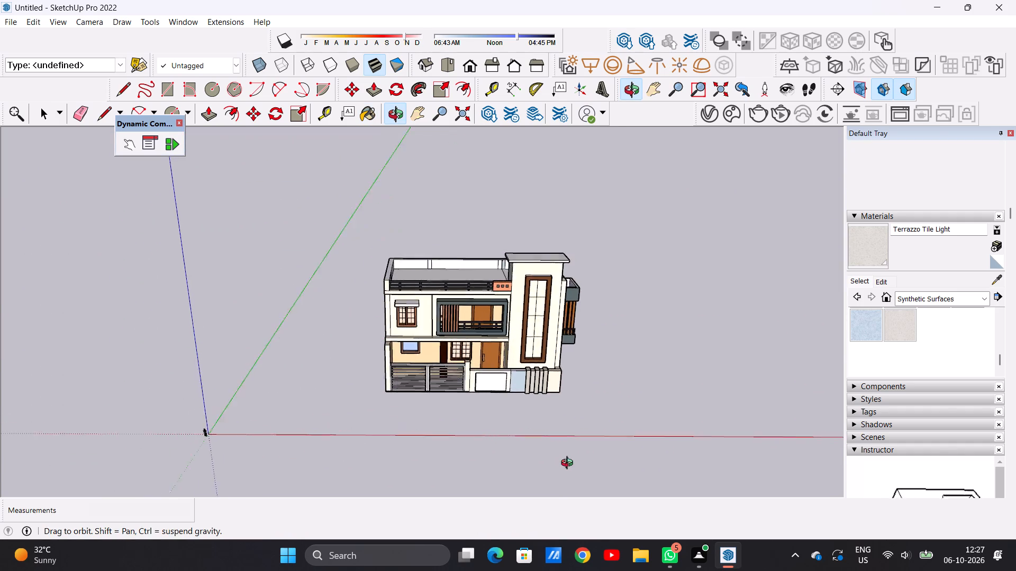
{"action": "middle_click_drag", "start_coordinate": [569, 464], "coordinate": [535, 398]}
{"action": "scroll", "coordinate": [490, 379], "scroll_direction": "up", "scroll_amount": 10}
{"action": "middle_click_drag", "start_coordinate": [520, 434], "coordinate": [557, 389]}
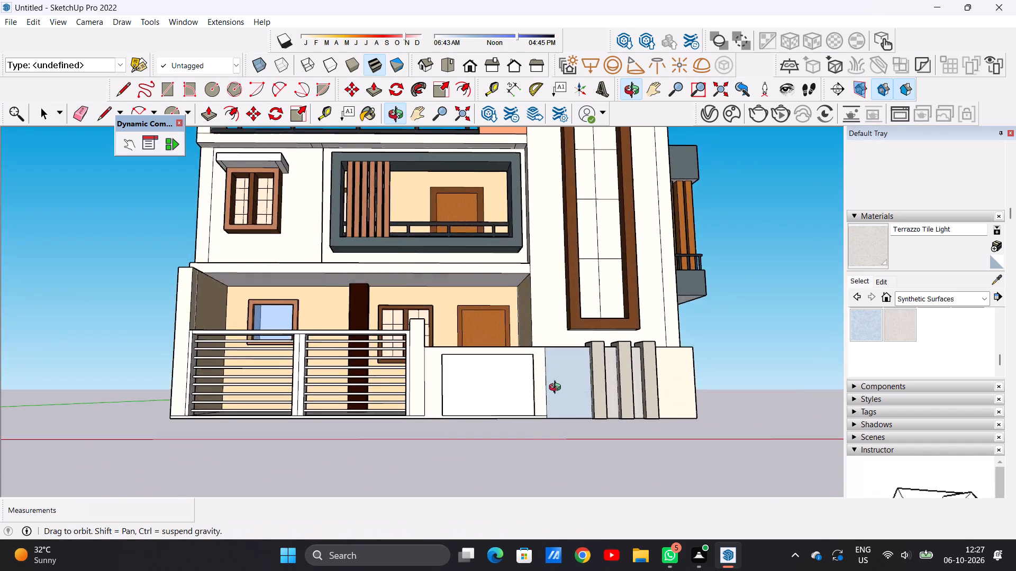
{"action": "middle_click_drag", "start_coordinate": [557, 389], "coordinate": [543, 458]}
{"action": "scroll", "coordinate": [543, 445], "scroll_direction": "up", "scroll_amount": 1}
{"action": "scroll", "coordinate": [543, 366], "scroll_direction": "down", "scroll_amount": 13}
{"action": "middle_click_drag", "start_coordinate": [629, 341], "coordinate": [392, 415]}
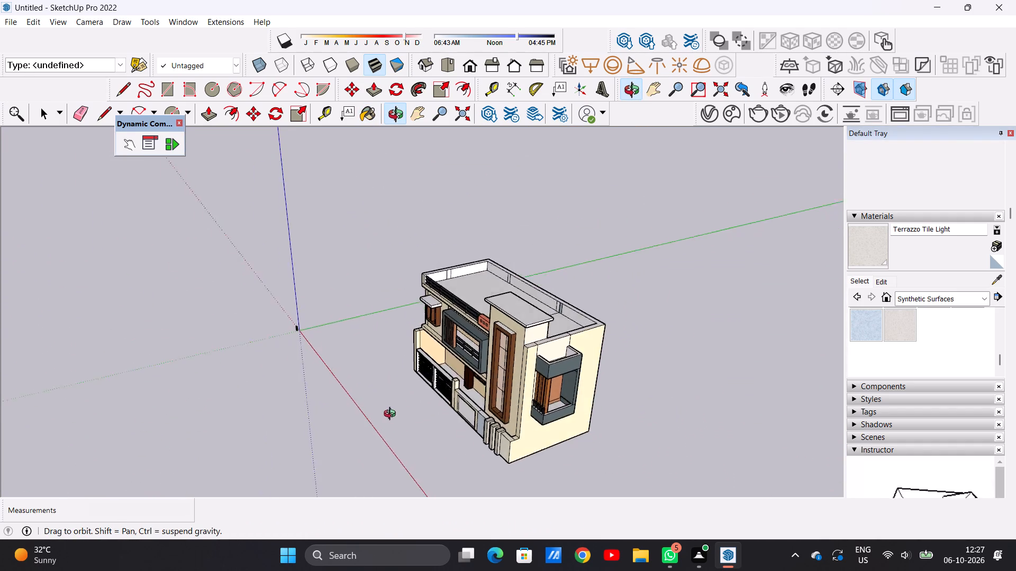
{"action": "middle_click_drag", "start_coordinate": [392, 415], "coordinate": [436, 421]}
{"action": "scroll", "coordinate": [437, 421], "scroll_direction": "up", "scroll_amount": 1}
{"action": "scroll", "coordinate": [488, 412], "scroll_direction": "up", "scroll_amount": 20}
{"action": "scroll", "coordinate": [488, 412], "scroll_direction": "up", "scroll_amount": 9}
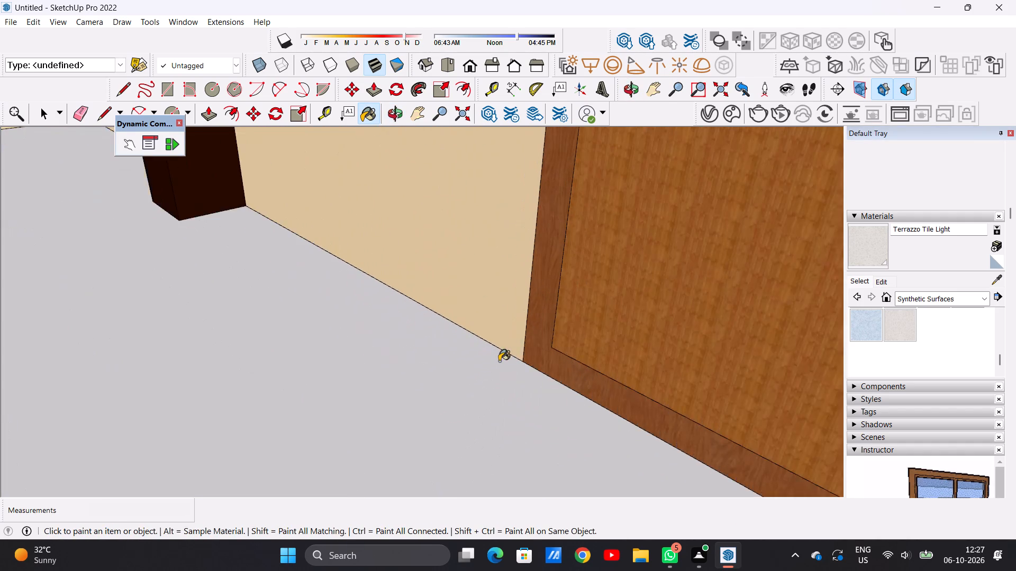
{"action": "scroll", "coordinate": [499, 361], "scroll_direction": "up", "scroll_amount": 1}
{"action": "scroll", "coordinate": [500, 361], "scroll_direction": "down", "scroll_amount": 7}
{"action": "middle_click_drag", "start_coordinate": [506, 343], "coordinate": [487, 399]}
{"action": "scroll", "coordinate": [466, 395], "scroll_direction": "down", "scroll_amount": 7}
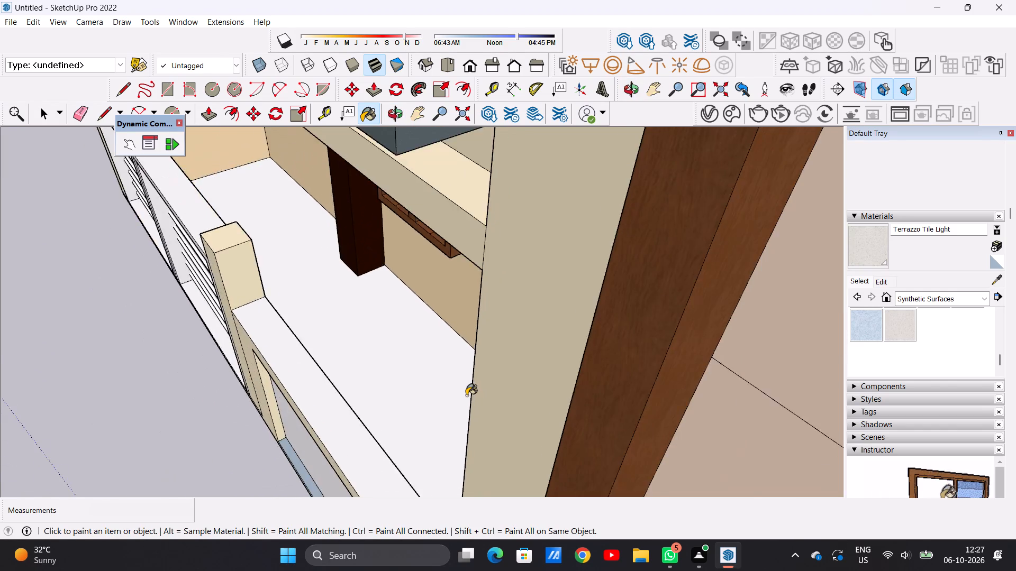
{"action": "scroll", "coordinate": [466, 395], "scroll_direction": "down", "scroll_amount": 20}
{"action": "scroll", "coordinate": [437, 323], "scroll_direction": "up", "scroll_amount": 11}
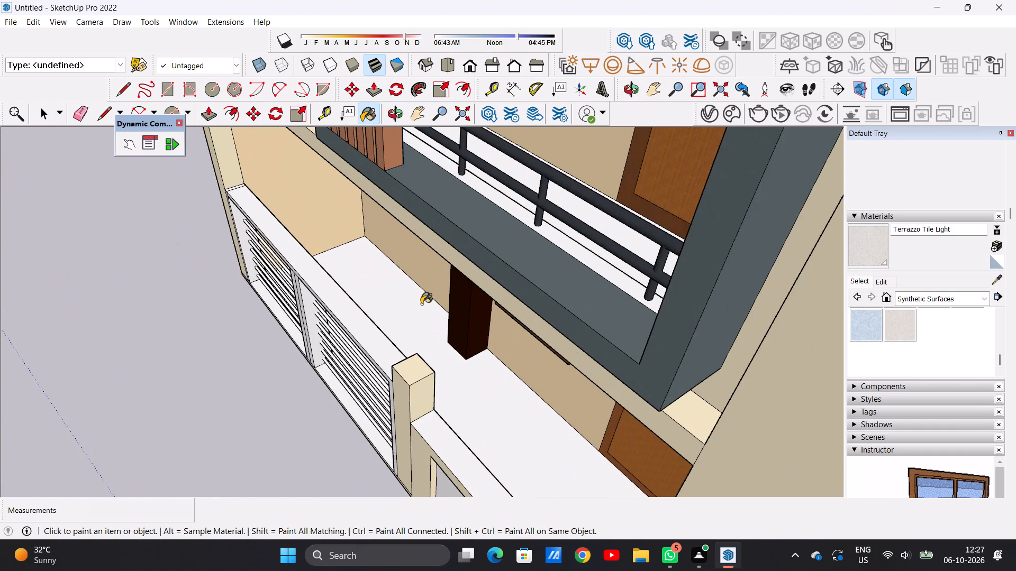
{"action": "scroll", "coordinate": [388, 317], "scroll_direction": "up", "scroll_amount": 2}
{"action": "scroll", "coordinate": [416, 309], "scroll_direction": "down", "scroll_amount": 16}
{"action": "scroll", "coordinate": [446, 358], "scroll_direction": "up", "scroll_amount": 2}
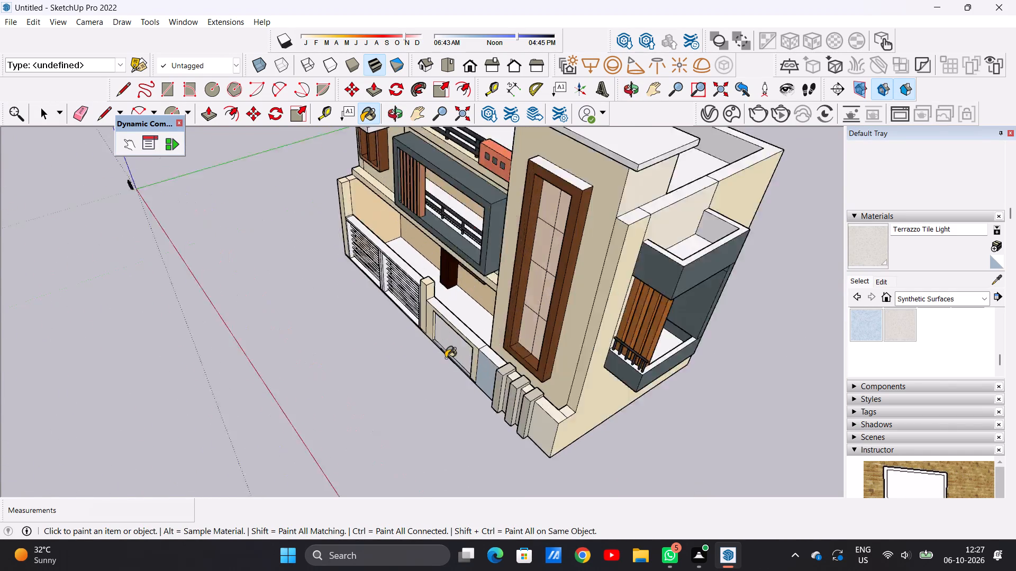
{"action": "scroll", "coordinate": [446, 358], "scroll_direction": "up", "scroll_amount": 17}
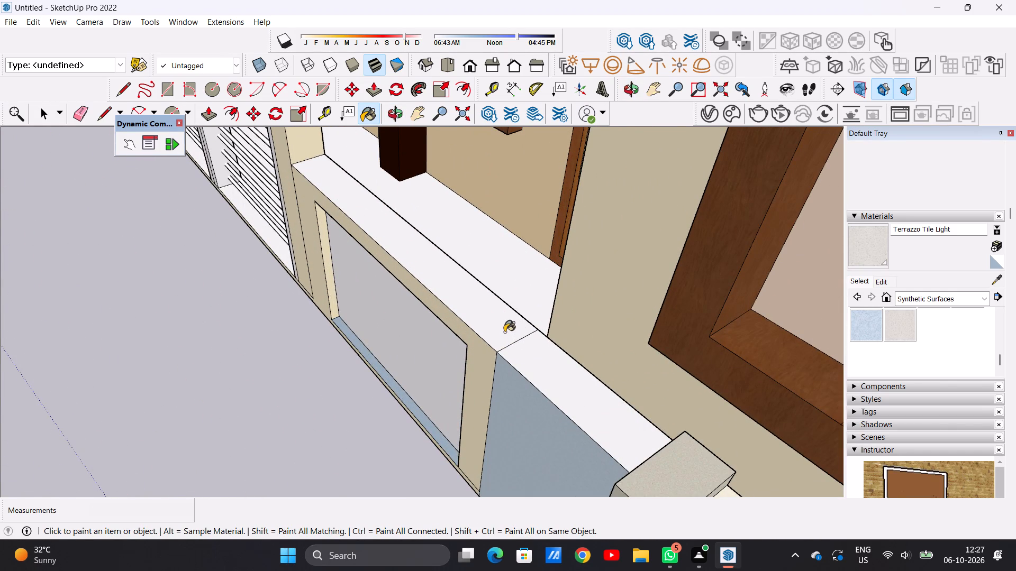
{"action": "left_click", "coordinate": [503, 331]}
{"action": "left_click", "coordinate": [543, 386]}
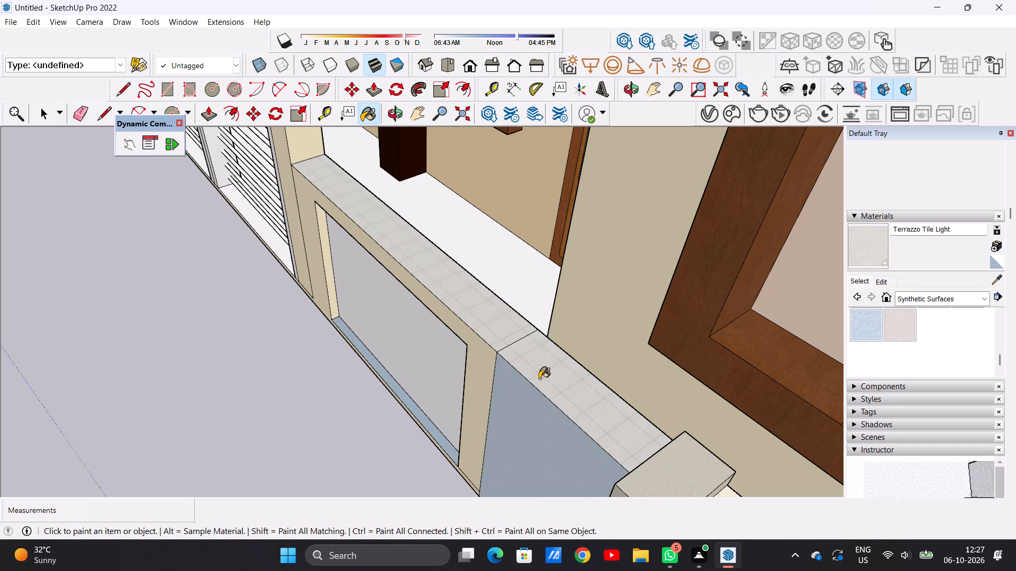
Paint the compound wall's top faces at the outer corner and between the three short pillars with Terrazzo Tile Light.
{"action": "scroll", "coordinate": [507, 318], "scroll_direction": "down", "scroll_amount": 15}
{"action": "scroll", "coordinate": [562, 354], "scroll_direction": "up", "scroll_amount": 11}
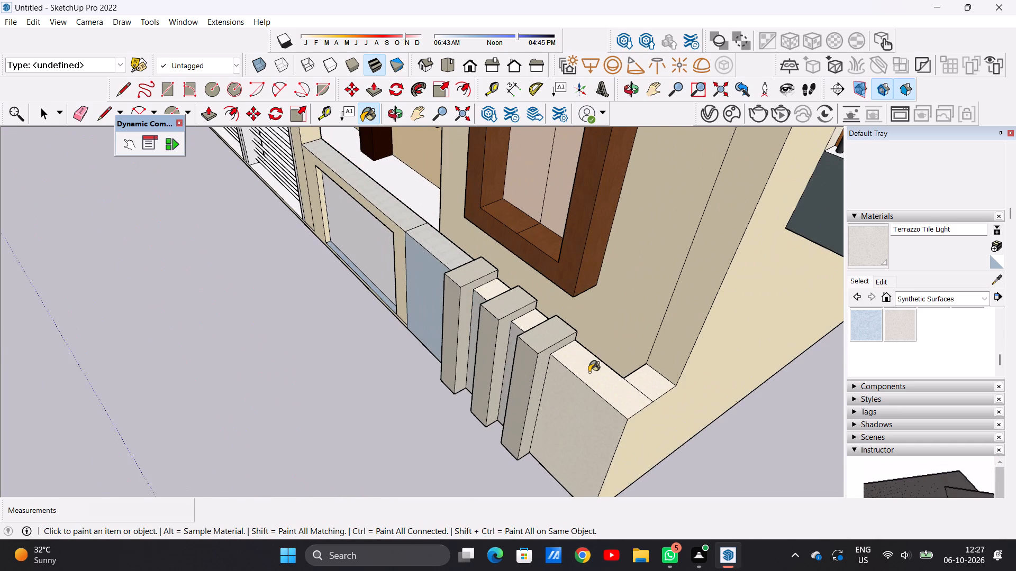
{"action": "left_click", "coordinate": [589, 372]}
{"action": "left_click", "coordinate": [651, 383]}
{"action": "scroll", "coordinate": [529, 319], "scroll_direction": "up", "scroll_amount": 6}
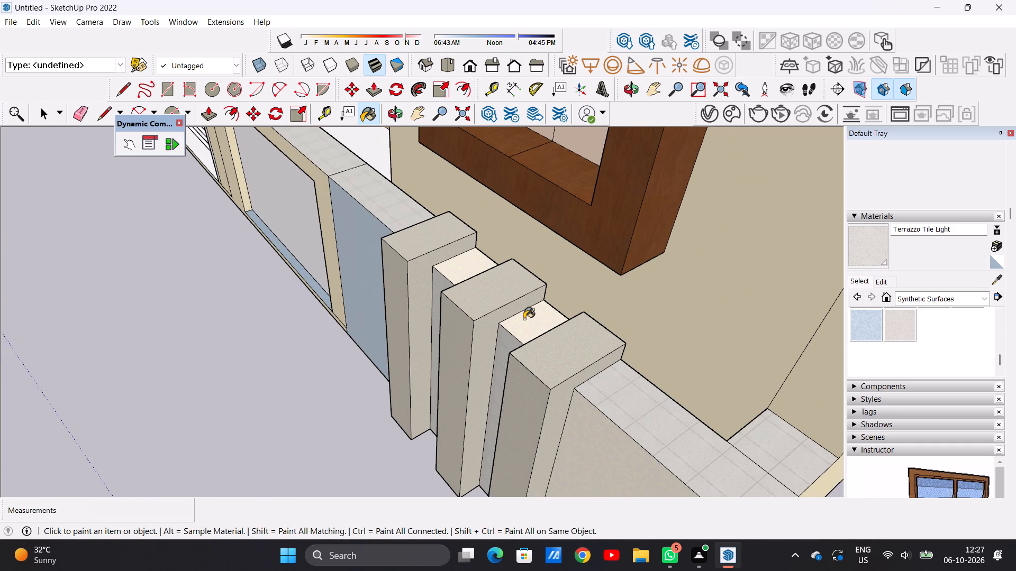
{"action": "scroll", "coordinate": [524, 319], "scroll_direction": "up", "scroll_amount": 6}
{"action": "left_click", "coordinate": [524, 319]}
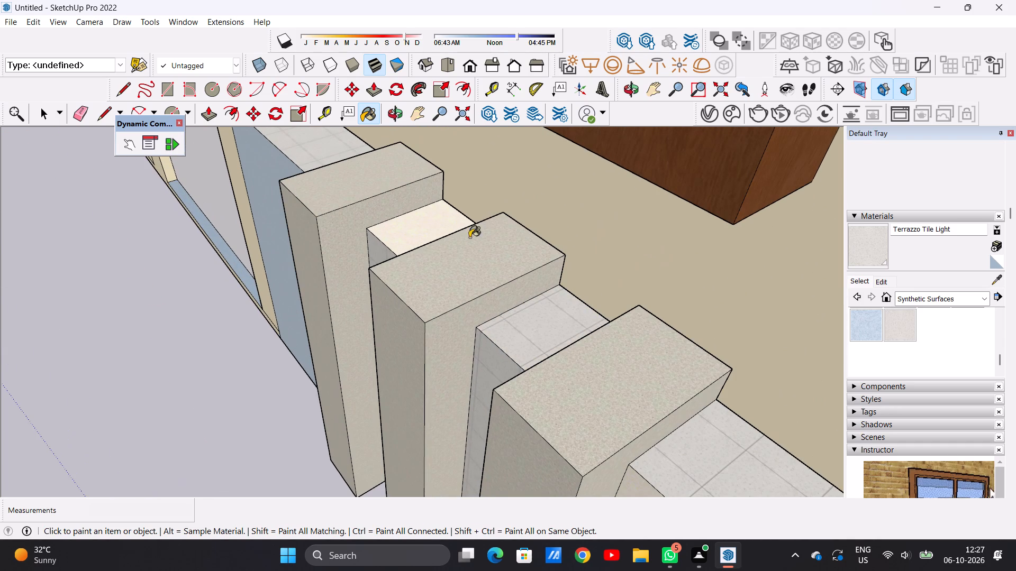
{"action": "left_click", "coordinate": [419, 222]}
Examine the painted compound wall and the house's front elevation from several angles.
{"action": "scroll", "coordinate": [497, 293], "scroll_direction": "down", "scroll_amount": 6}
{"action": "scroll", "coordinate": [518, 309], "scroll_direction": "up", "scroll_amount": 1}
{"action": "scroll", "coordinate": [519, 309], "scroll_direction": "down", "scroll_amount": 15}
{"action": "middle_click_drag", "start_coordinate": [391, 339], "coordinate": [534, 304]}
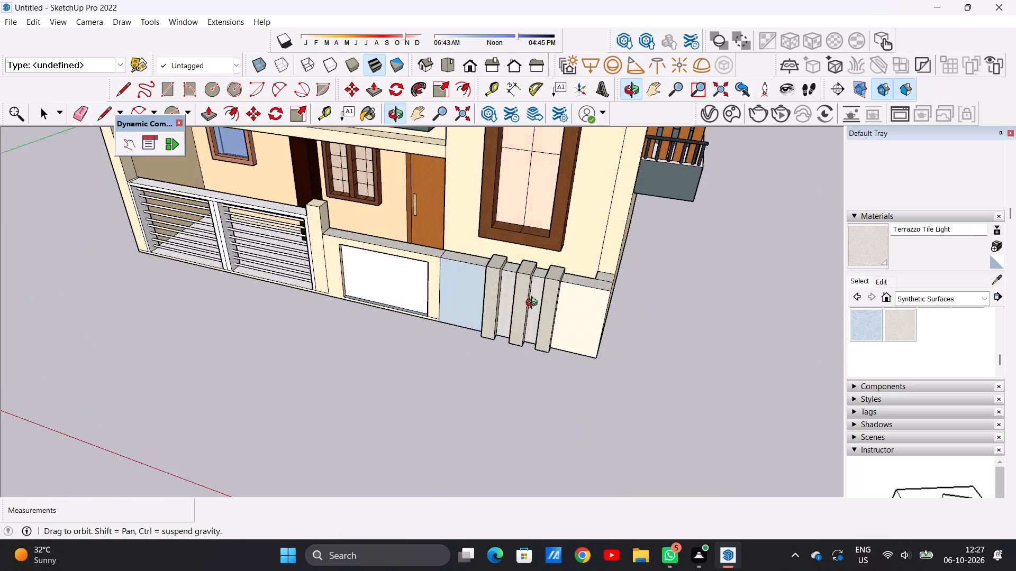
{"action": "middle_click_drag", "start_coordinate": [534, 304], "coordinate": [590, 249]}
{"action": "scroll", "coordinate": [511, 304], "scroll_direction": "up", "scroll_amount": 13}
{"action": "scroll", "coordinate": [507, 323], "scroll_direction": "down", "scroll_amount": 12}
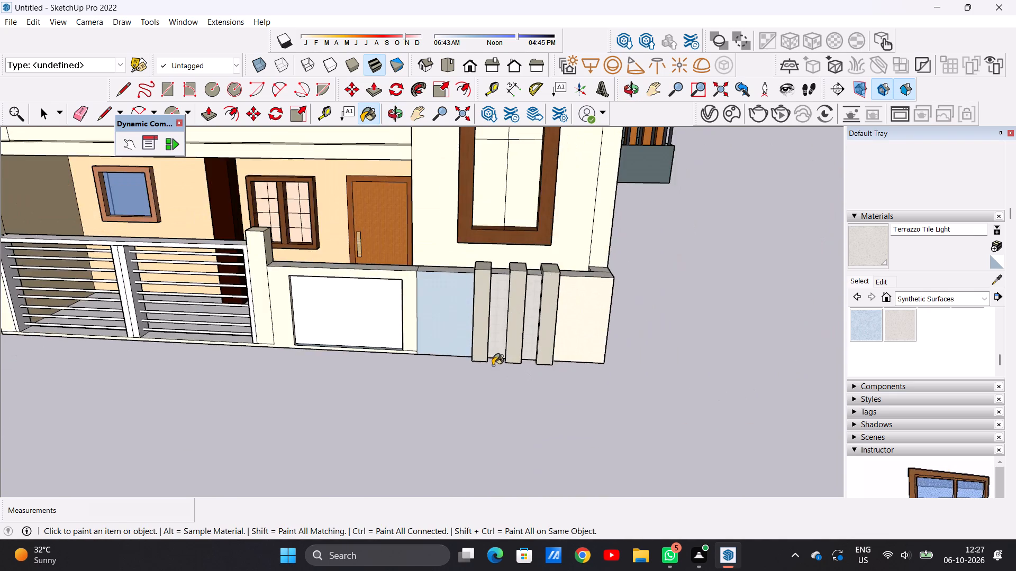
{"action": "middle_click_drag", "start_coordinate": [493, 364], "coordinate": [511, 326]}
{"action": "scroll", "coordinate": [492, 363], "scroll_direction": "down", "scroll_amount": 9}
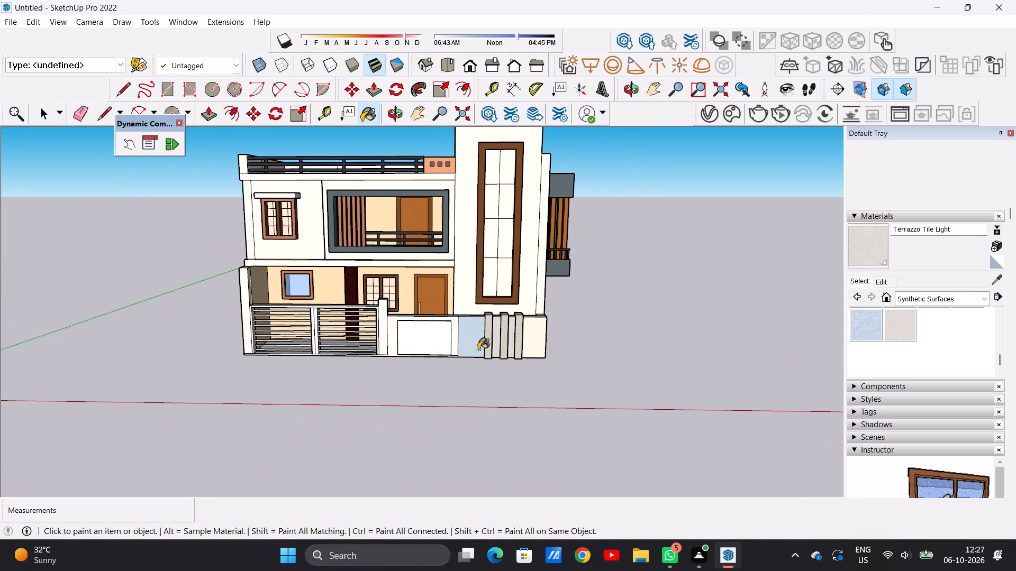
{"action": "scroll", "coordinate": [468, 324], "scroll_direction": "down", "scroll_amount": 1}
{"action": "scroll", "coordinate": [465, 320], "scroll_direction": "up", "scroll_amount": 6}
{"action": "middle_click_drag", "start_coordinate": [465, 319], "coordinate": [469, 430]}
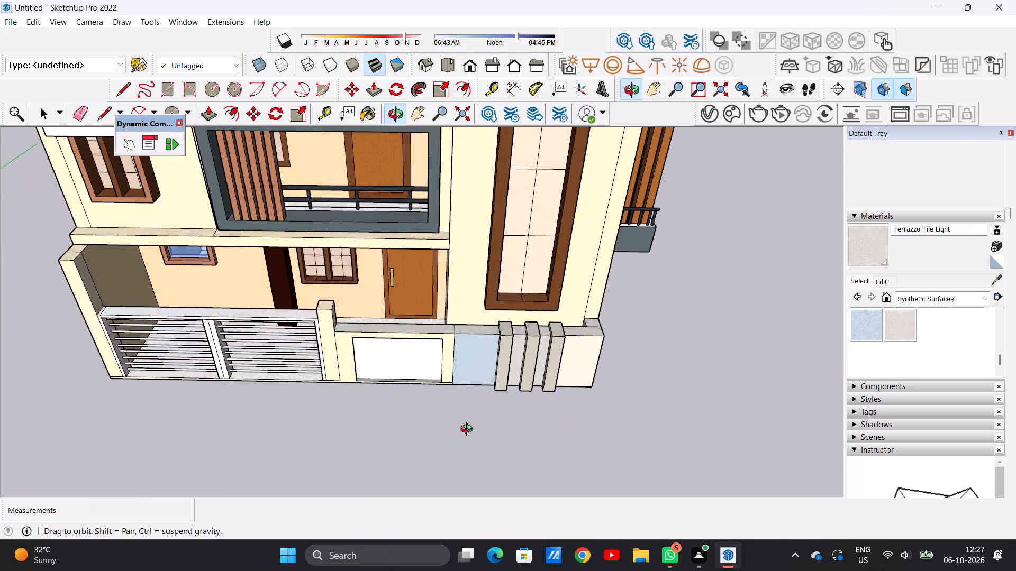
{"action": "middle_click_drag", "start_coordinate": [469, 430], "coordinate": [483, 309]}
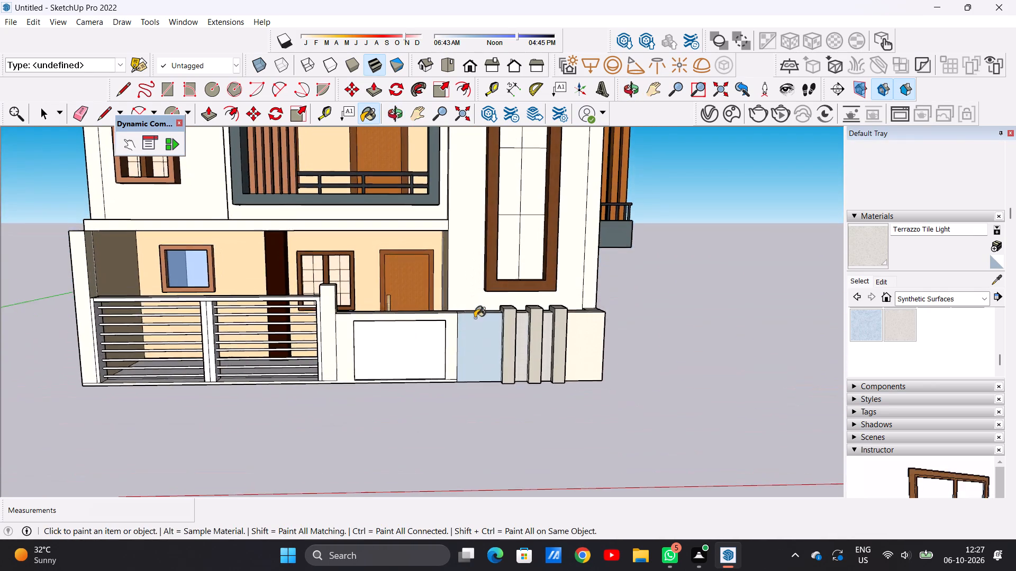
Paint the front and top faces of the sunshade above the upper-floor window with Formica Speckled Grey from Synthetic Surfaces.
{"action": "scroll", "coordinate": [470, 323], "scroll_direction": "up", "scroll_amount": 1}
{"action": "scroll", "coordinate": [455, 359], "scroll_direction": "down", "scroll_amount": 13}
{"action": "scroll", "coordinate": [430, 303], "scroll_direction": "up", "scroll_amount": 5}
{"action": "middle_click_drag", "start_coordinate": [300, 295], "coordinate": [453, 313]}
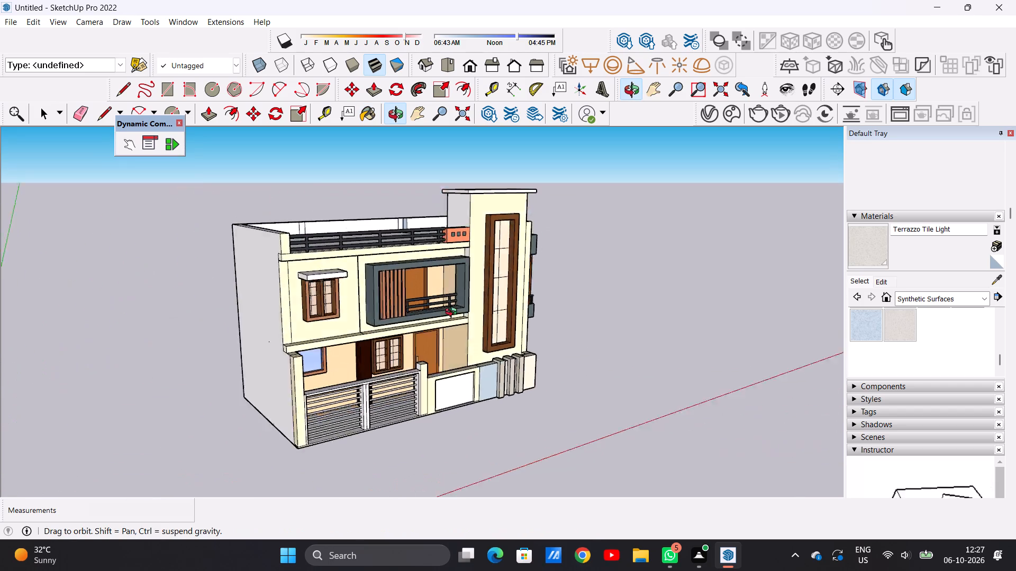
{"action": "middle_click_drag", "start_coordinate": [453, 313], "coordinate": [365, 370]}
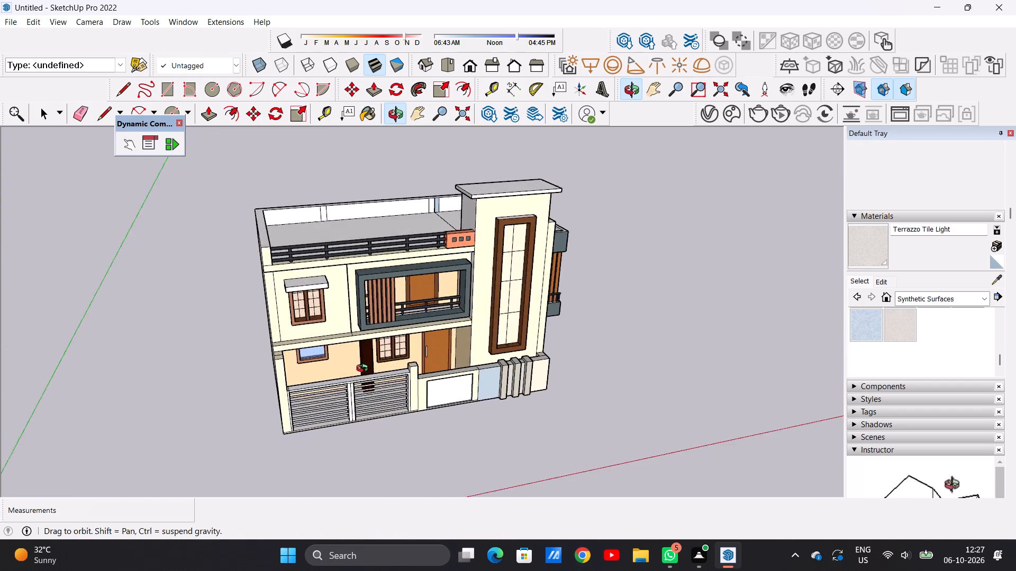
{"action": "middle_click_drag", "start_coordinate": [365, 370], "coordinate": [303, 326]}
{"action": "scroll", "coordinate": [312, 271], "scroll_direction": "up", "scroll_amount": 6}
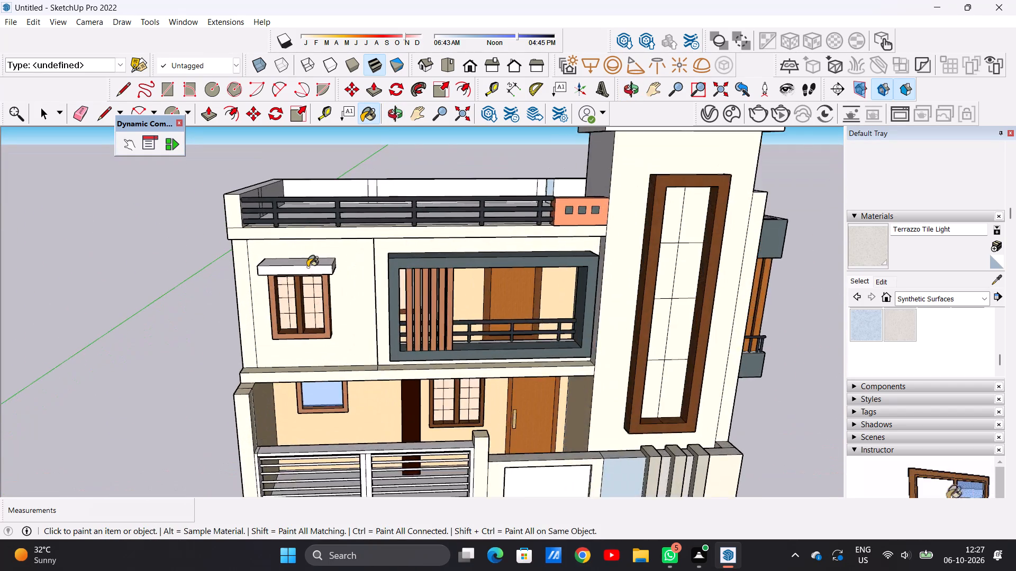
{"action": "scroll", "coordinate": [307, 267], "scroll_direction": "up", "scroll_amount": 3}
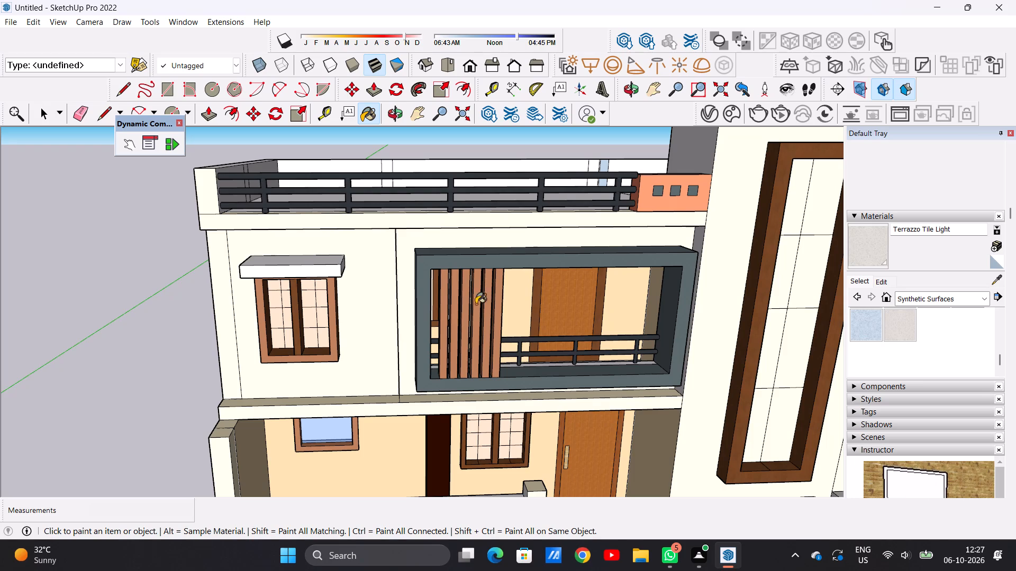
{"action": "scroll", "coordinate": [913, 359], "scroll_direction": "up", "scroll_amount": 2}
{"action": "left_click", "coordinate": [900, 354]}
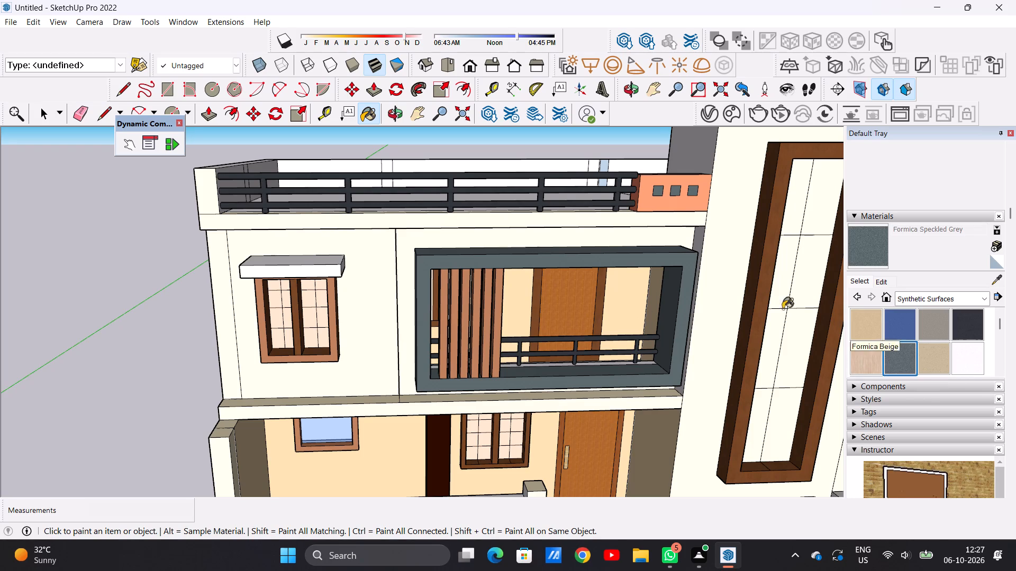
{"action": "scroll", "coordinate": [282, 253], "scroll_direction": "up", "scroll_amount": 6}
{"action": "left_click", "coordinate": [312, 280]}
{"action": "left_click", "coordinate": [324, 261]}
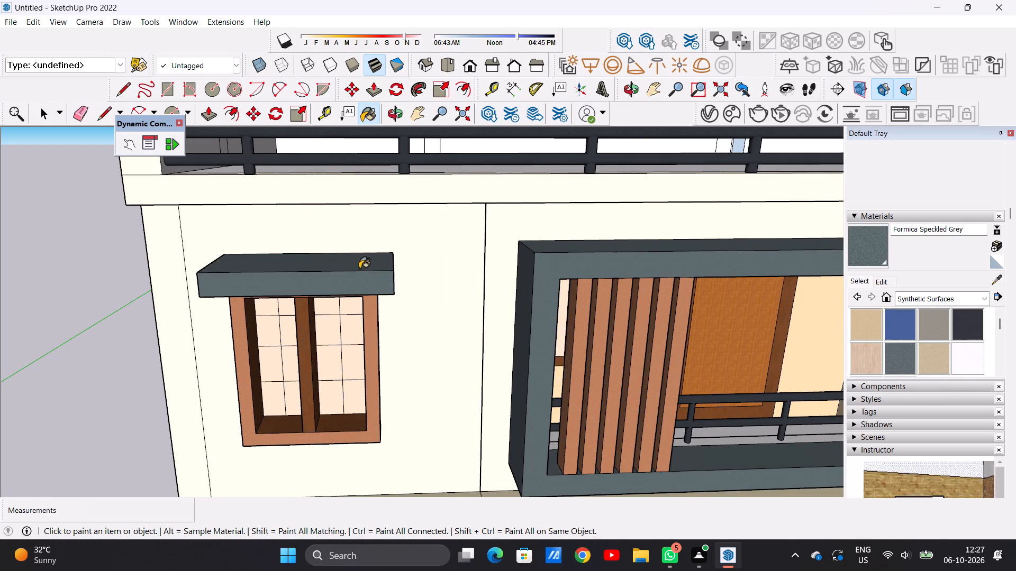
Paint both end faces of the upper-floor window's sunshade with Formica Speckled Grey.
{"action": "scroll", "coordinate": [420, 272], "scroll_direction": "down", "scroll_amount": 8}
{"action": "middle_click_drag", "start_coordinate": [327, 283], "coordinate": [516, 291]}
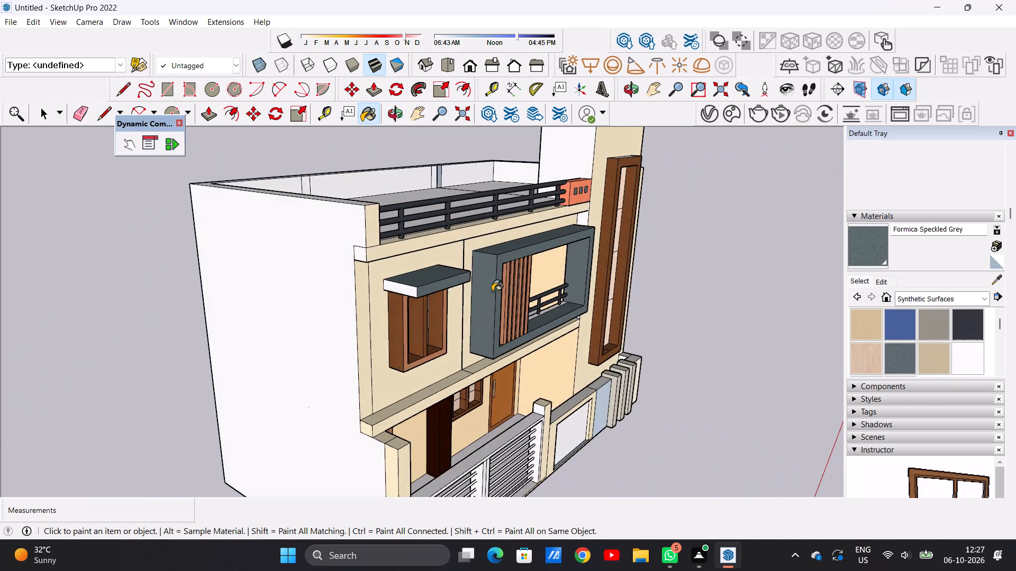
{"action": "scroll", "coordinate": [434, 293], "scroll_direction": "up", "scroll_amount": 10}
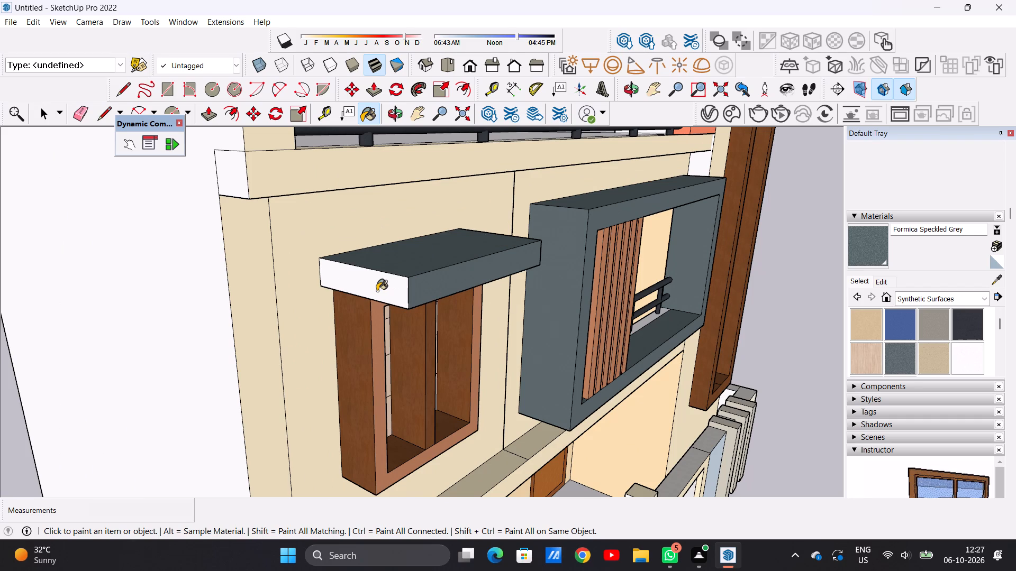
{"action": "left_click", "coordinate": [377, 291]}
{"action": "scroll", "coordinate": [397, 299], "scroll_direction": "down", "scroll_amount": 15}
{"action": "middle_click_drag", "start_coordinate": [565, 289], "coordinate": [342, 292]}
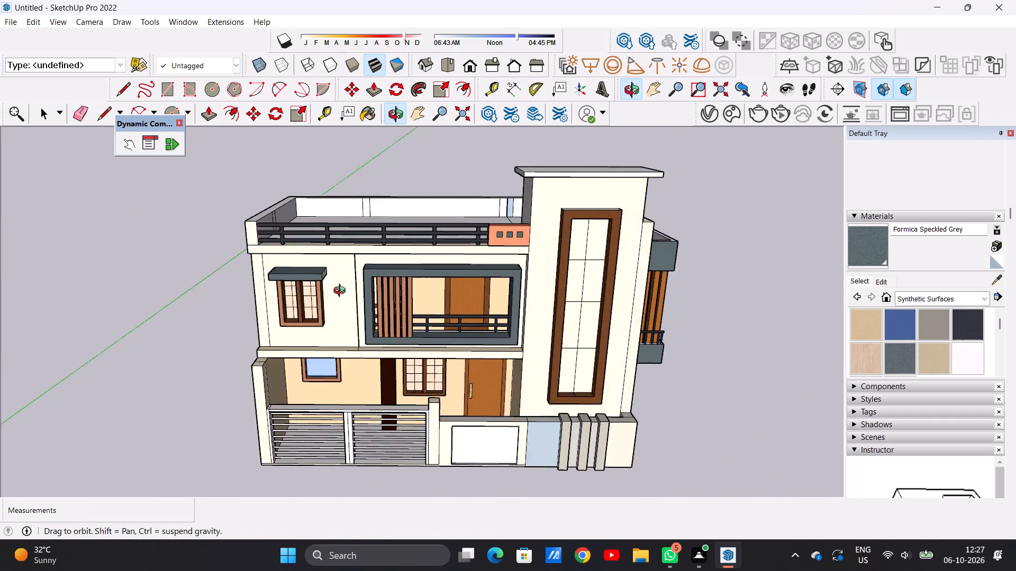
{"action": "middle_click_drag", "start_coordinate": [342, 292], "coordinate": [257, 293]}
{"action": "scroll", "coordinate": [294, 292], "scroll_direction": "down", "scroll_amount": 4}
{"action": "scroll", "coordinate": [285, 268], "scroll_direction": "up", "scroll_amount": 20}
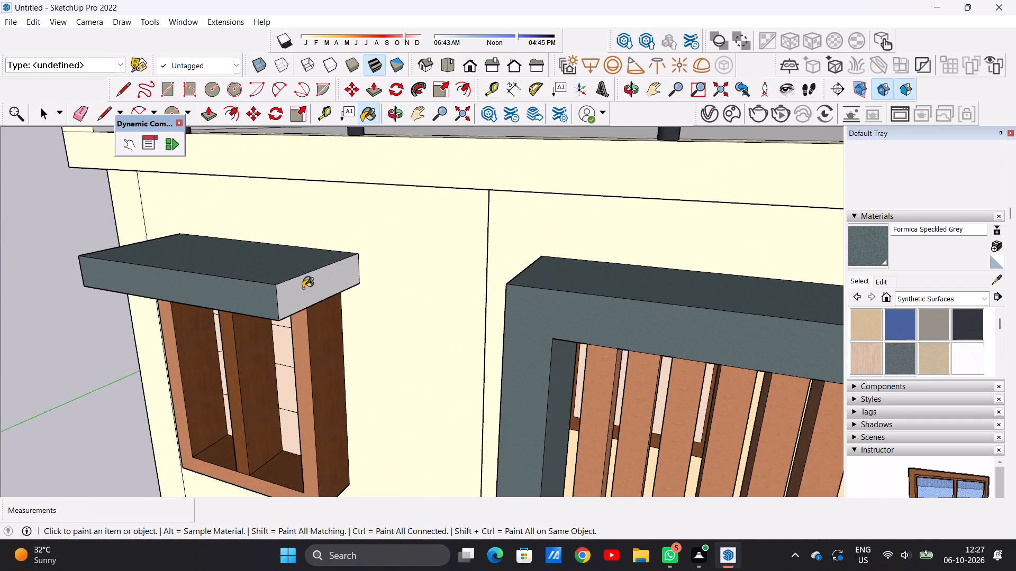
{"action": "left_click", "coordinate": [303, 288]}
Paint all the underside faces of the upper-floor window's sunshade with Formica Speckled Grey.
{"action": "scroll", "coordinate": [389, 309], "scroll_direction": "down", "scroll_amount": 10}
{"action": "middle_click_drag", "start_coordinate": [323, 361], "coordinate": [348, 215]}
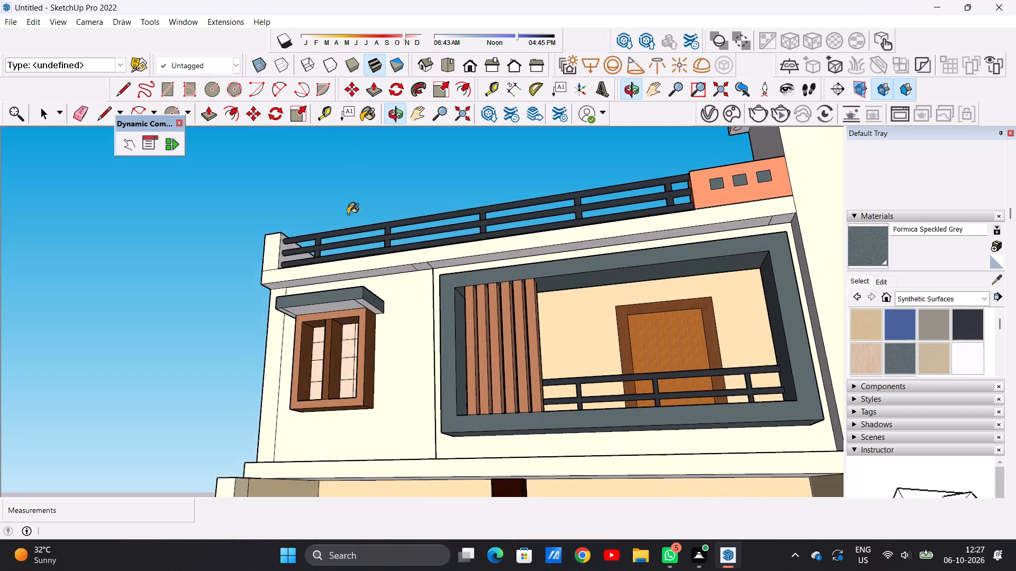
{"action": "scroll", "coordinate": [346, 293], "scroll_direction": "up", "scroll_amount": 13}
{"action": "left_click", "coordinate": [382, 291]}
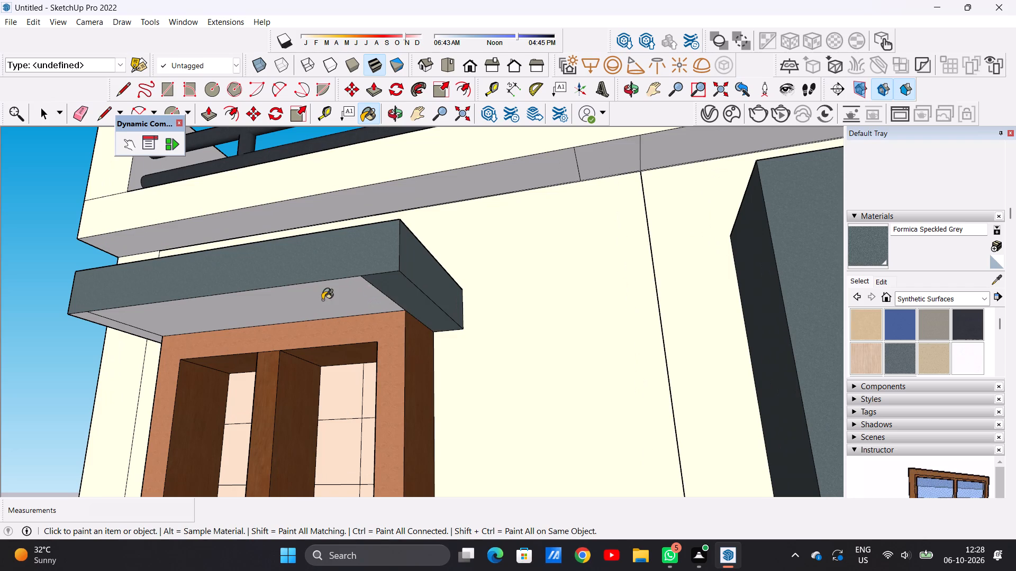
{"action": "left_click", "coordinate": [322, 301]}
{"action": "scroll", "coordinate": [384, 308], "scroll_direction": "down", "scroll_amount": 6}
{"action": "scroll", "coordinate": [166, 315], "scroll_direction": "up", "scroll_amount": 6}
{"action": "scroll", "coordinate": [192, 311], "scroll_direction": "down", "scroll_amount": 5}
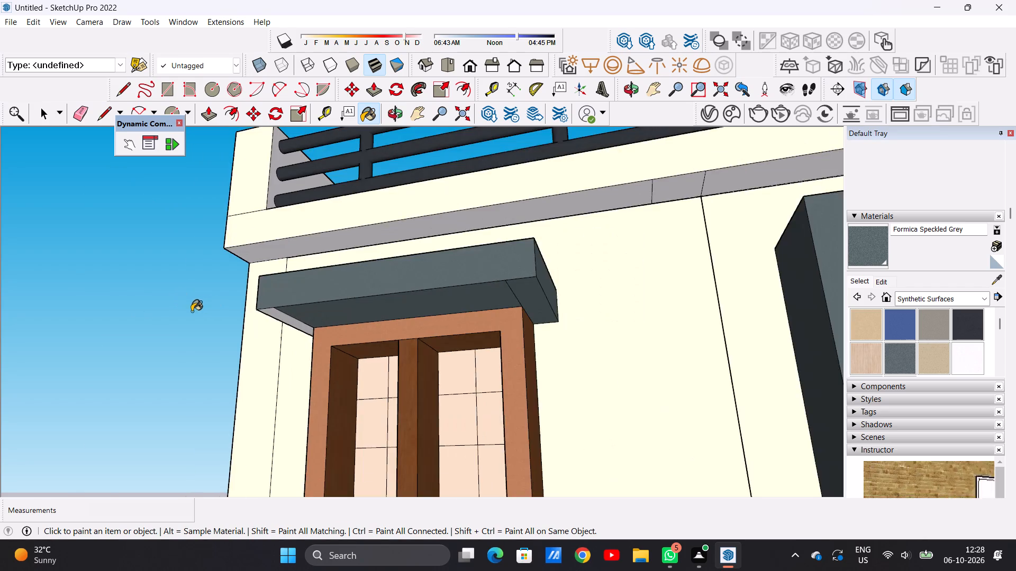
{"action": "scroll", "coordinate": [267, 303], "scroll_direction": "up", "scroll_amount": 11}
{"action": "left_click", "coordinate": [278, 327]}
{"action": "scroll", "coordinate": [282, 329], "scroll_direction": "down", "scroll_amount": 14}
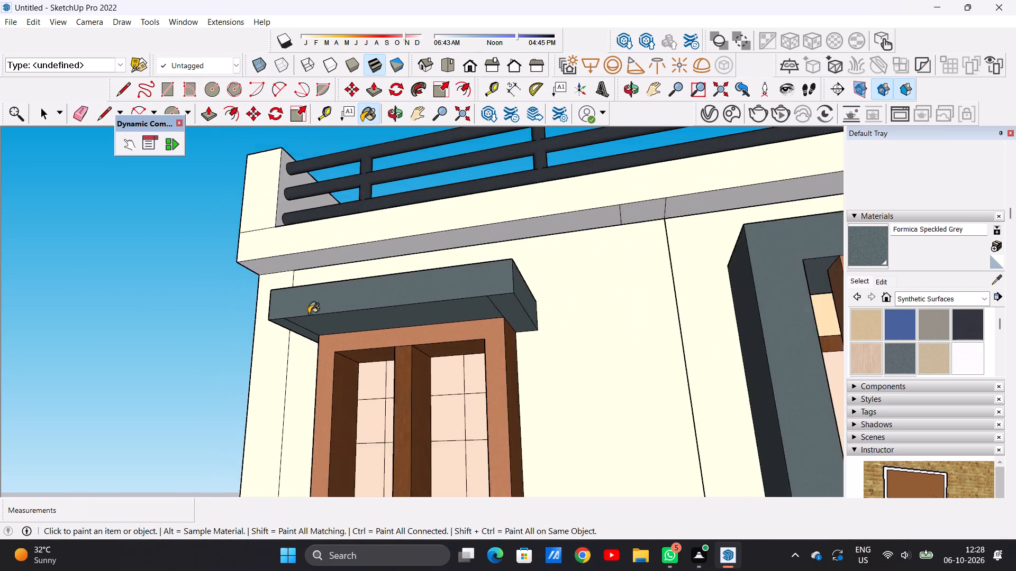
Examine the painted sunshade, balcony frame, parapet and stair tower across the house's front elevation.
{"action": "scroll", "coordinate": [309, 314], "scroll_direction": "down", "scroll_amount": 9}
{"action": "middle_click_drag", "start_coordinate": [333, 313], "coordinate": [475, 394]}
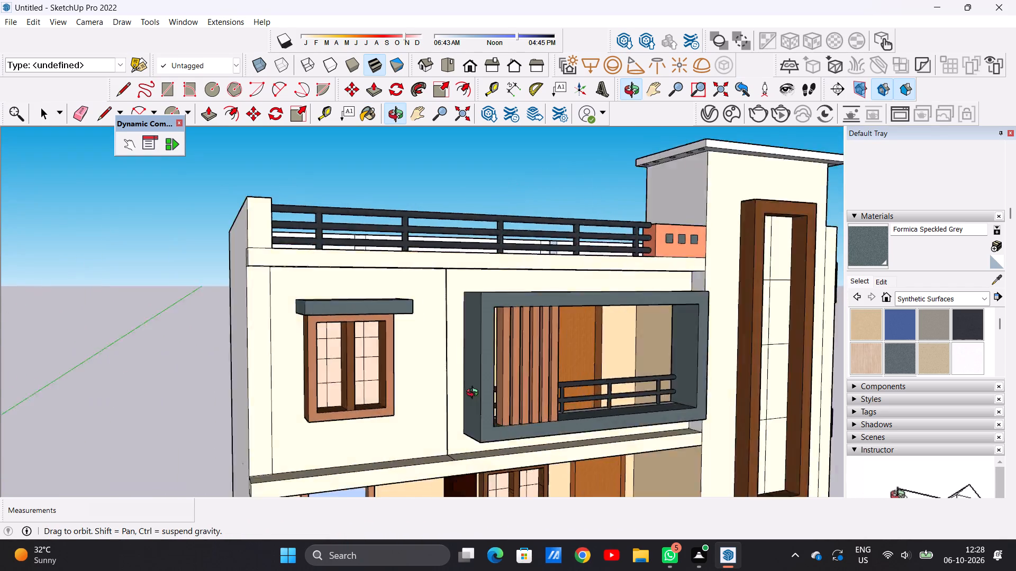
{"action": "middle_click_drag", "start_coordinate": [475, 394], "coordinate": [421, 395]}
{"action": "scroll", "coordinate": [424, 393], "scroll_direction": "up", "scroll_amount": 1}
{"action": "scroll", "coordinate": [424, 391], "scroll_direction": "down", "scroll_amount": 18}
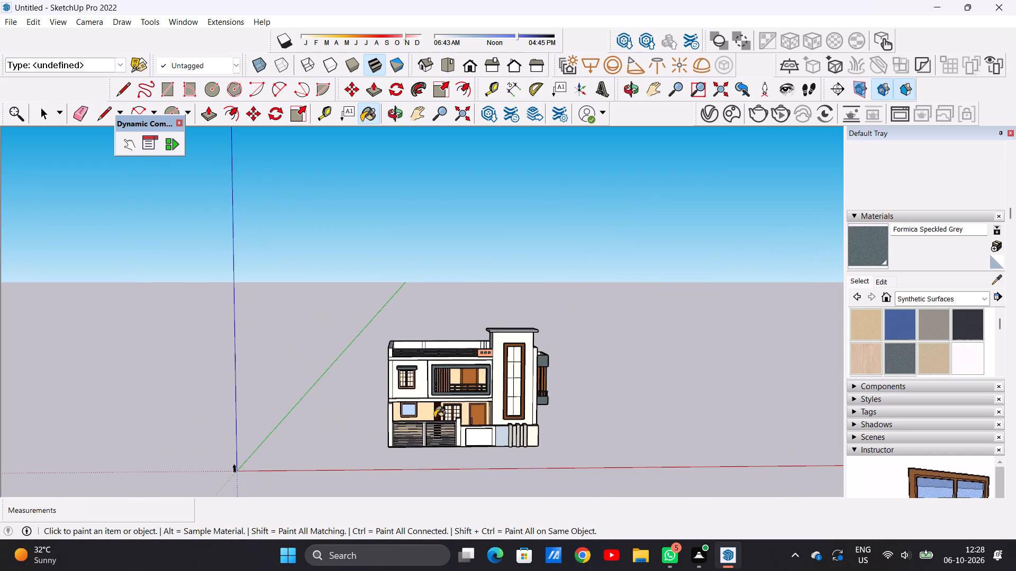
{"action": "scroll", "coordinate": [432, 420], "scroll_direction": "up", "scroll_amount": 14}
{"action": "scroll", "coordinate": [432, 413], "scroll_direction": "down", "scroll_amount": 8}
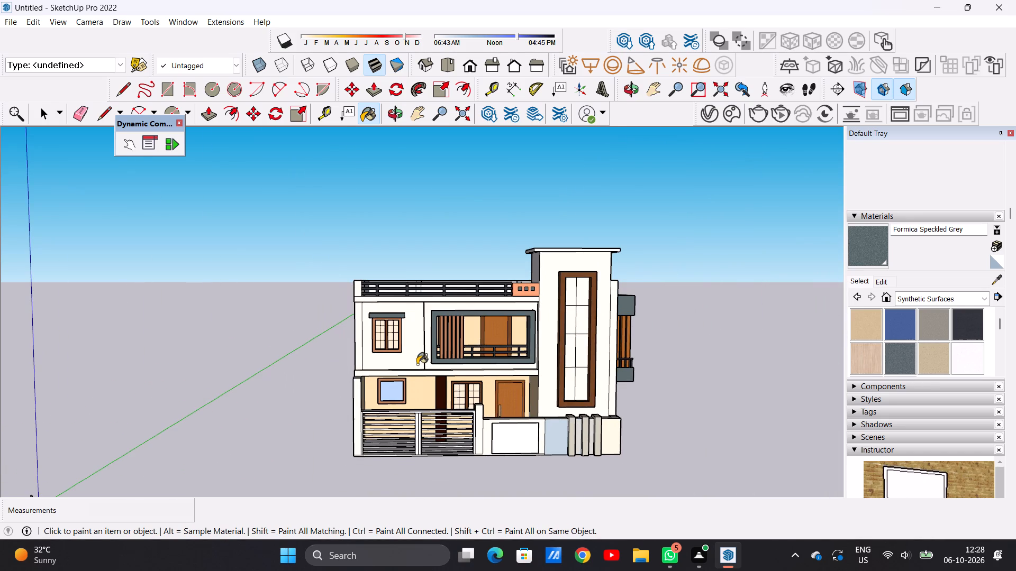
{"action": "scroll", "coordinate": [498, 361], "scroll_direction": "up", "scroll_amount": 14}
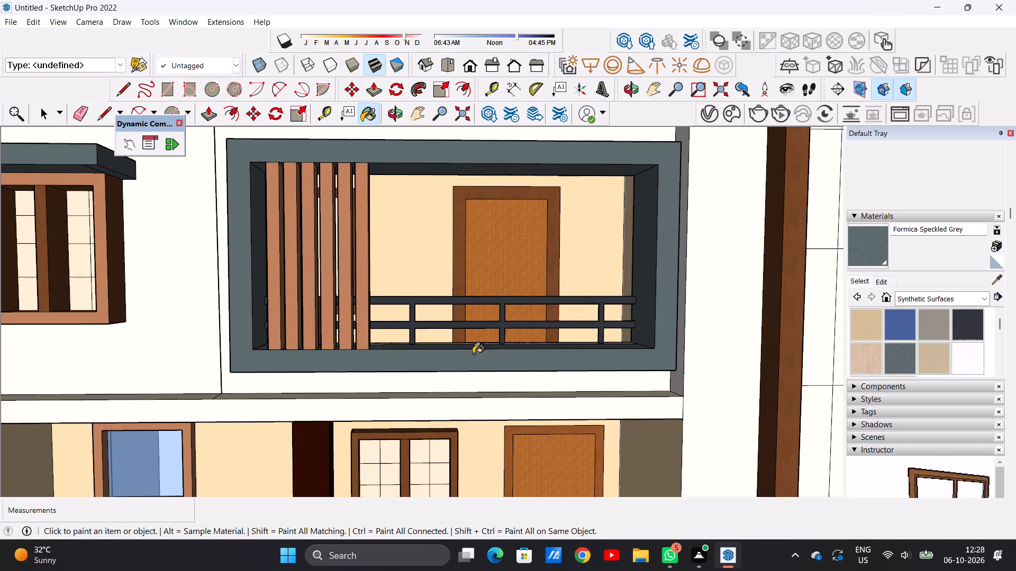
{"action": "scroll", "coordinate": [473, 354], "scroll_direction": "down", "scroll_amount": 16}
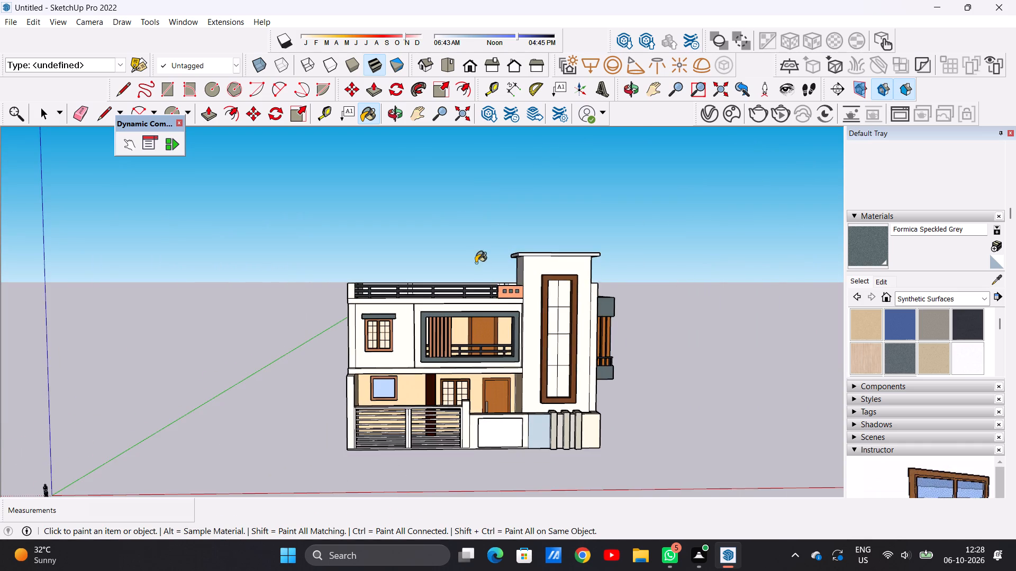
{"action": "scroll", "coordinate": [508, 275], "scroll_direction": "up", "scroll_amount": 11}
{"action": "scroll", "coordinate": [515, 319], "scroll_direction": "down", "scroll_amount": 9}
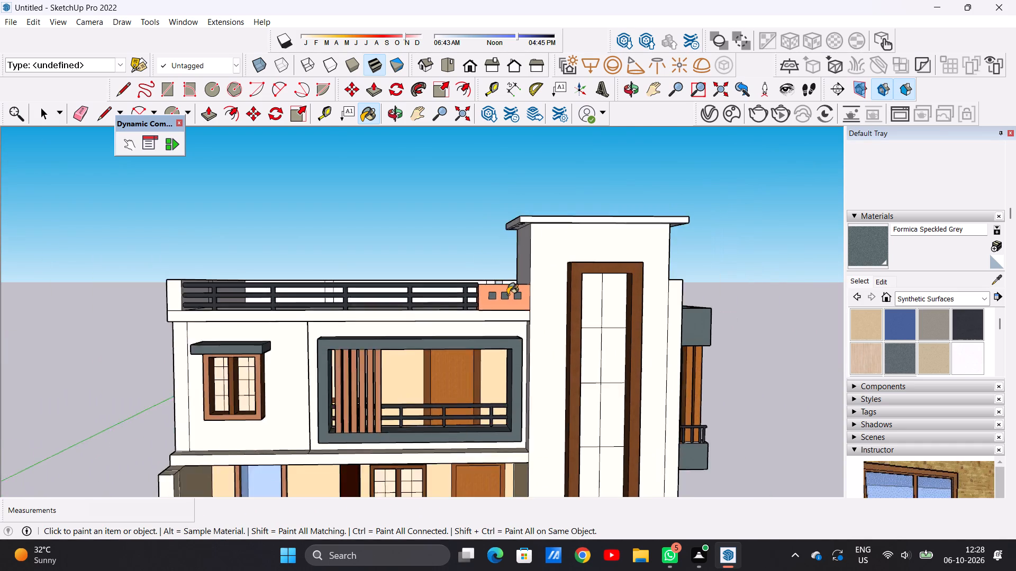
{"action": "scroll", "coordinate": [507, 294], "scroll_direction": "down", "scroll_amount": 3}
{"action": "middle_click_drag", "start_coordinate": [554, 367], "coordinate": [413, 399]}
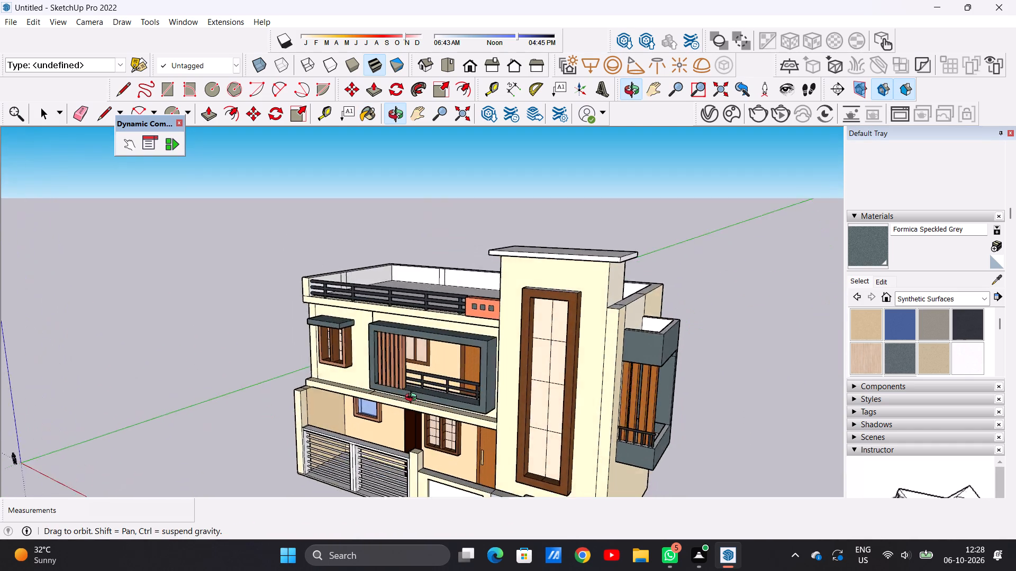
{"action": "middle_click_drag", "start_coordinate": [413, 399], "coordinate": [551, 352]}
{"action": "scroll", "coordinate": [495, 380], "scroll_direction": "down", "scroll_amount": 5}
{"action": "scroll", "coordinate": [536, 368], "scroll_direction": "up", "scroll_amount": 7}
Paint the top right pane of the stair tower's tall framed window with Formica Beige from Synthetic Surfaces.
{"action": "left_click", "coordinate": [865, 329]}
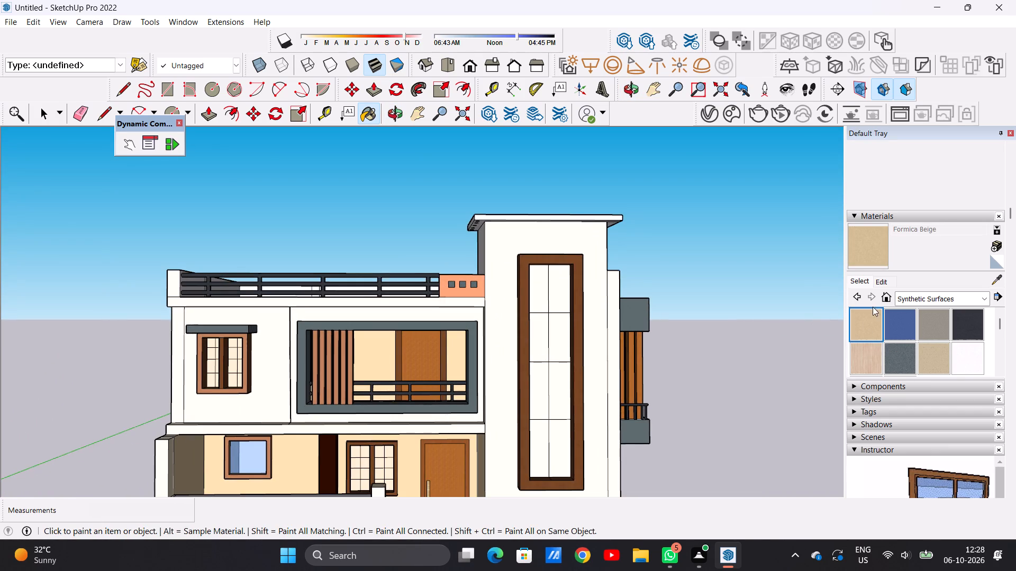
{"action": "left_click", "coordinate": [884, 280]}
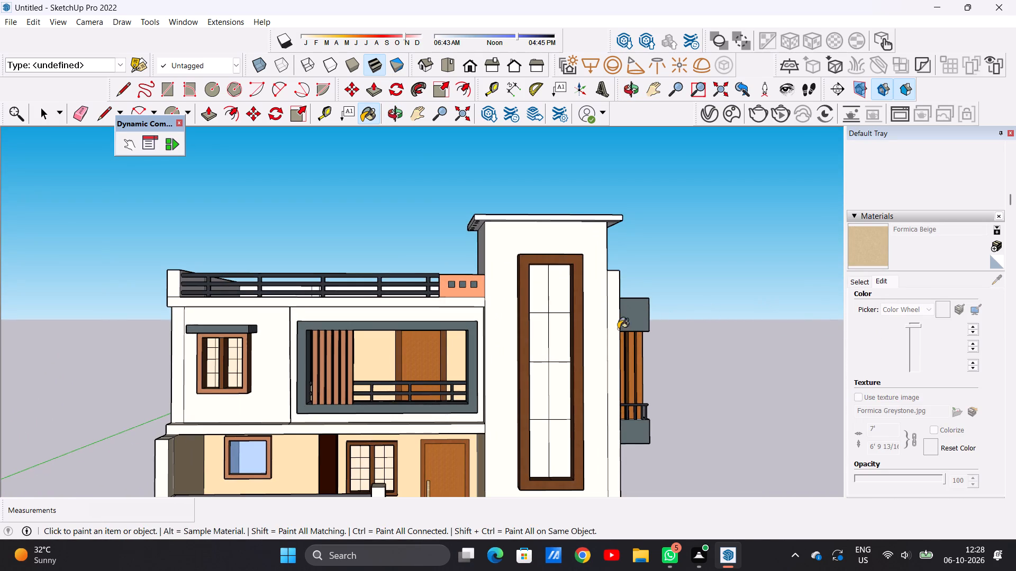
{"action": "left_click", "coordinate": [554, 298]}
{"action": "scroll", "coordinate": [554, 298], "scroll_direction": "up", "scroll_amount": 6}
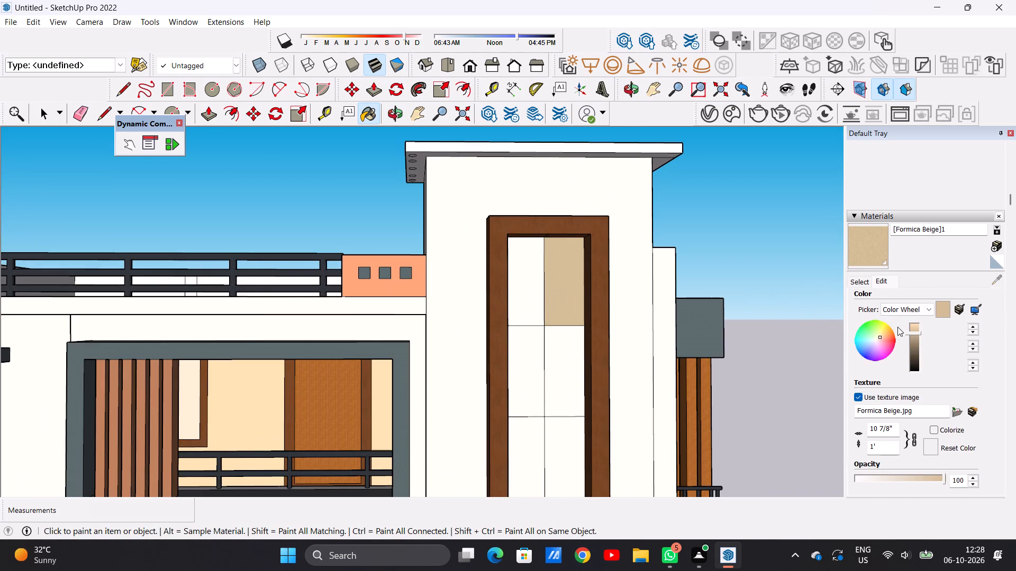
Brighten the applied Formica Beige material to a light cream-beige shade.
{"action": "left_click", "coordinate": [915, 328]}
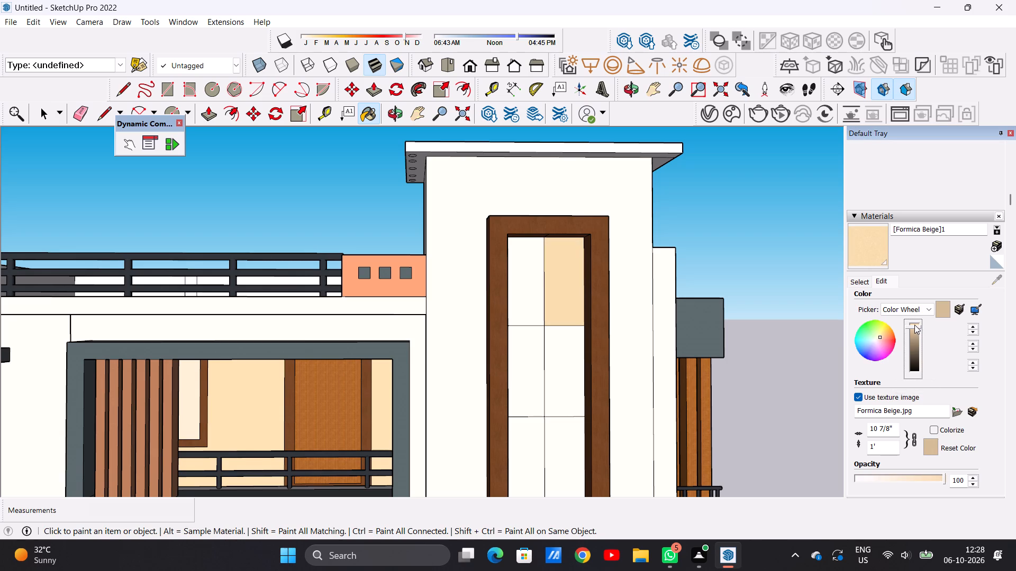
{"action": "left_click", "coordinate": [914, 324]}
{"action": "left_click", "coordinate": [914, 323]}
Paint the remaining seven panes of the stair tower's tall window with the lightened Formica Beige.
{"action": "scroll", "coordinate": [638, 318], "scroll_direction": "down", "scroll_amount": 8}
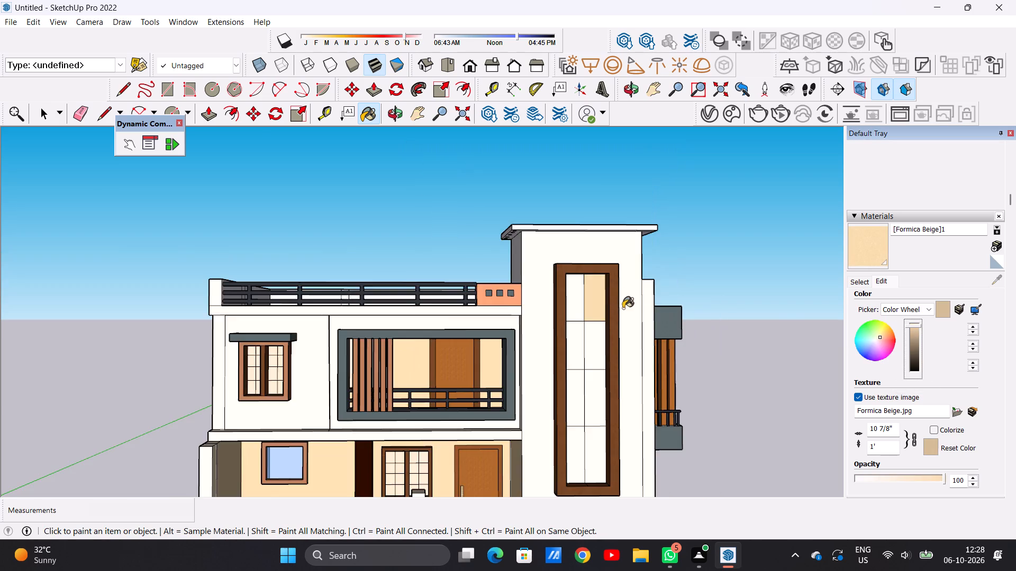
{"action": "scroll", "coordinate": [592, 307], "scroll_direction": "up", "scroll_amount": 6}
{"action": "left_click", "coordinate": [576, 309]}
{"action": "left_click", "coordinate": [574, 383]}
{"action": "left_click", "coordinate": [595, 382]}
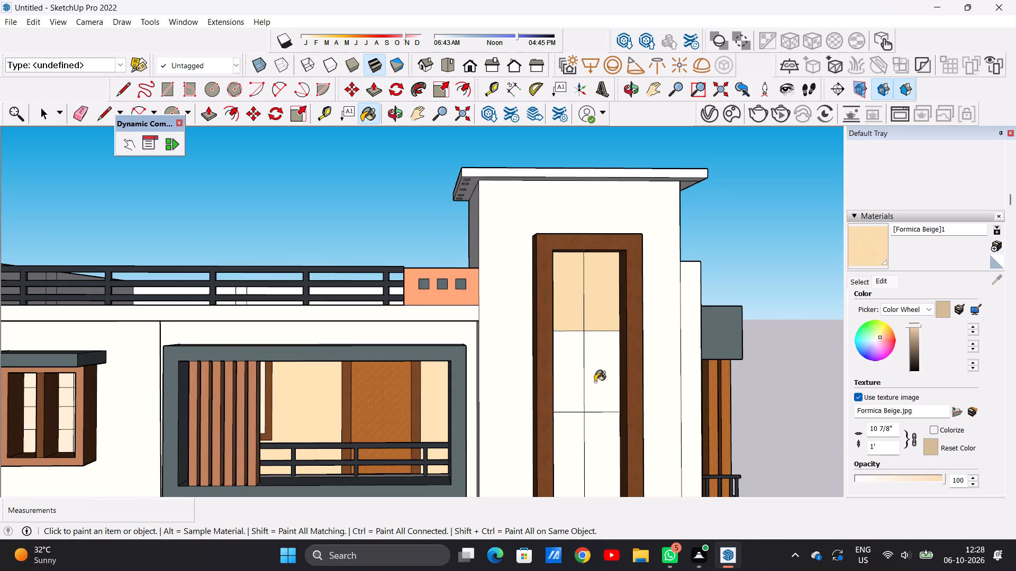
{"action": "left_click", "coordinate": [594, 429]}
{"action": "left_click", "coordinate": [570, 443]}
{"action": "scroll", "coordinate": [561, 287], "scroll_direction": "down", "scroll_amount": 12}
{"action": "scroll", "coordinate": [574, 382], "scroll_direction": "up", "scroll_amount": 3}
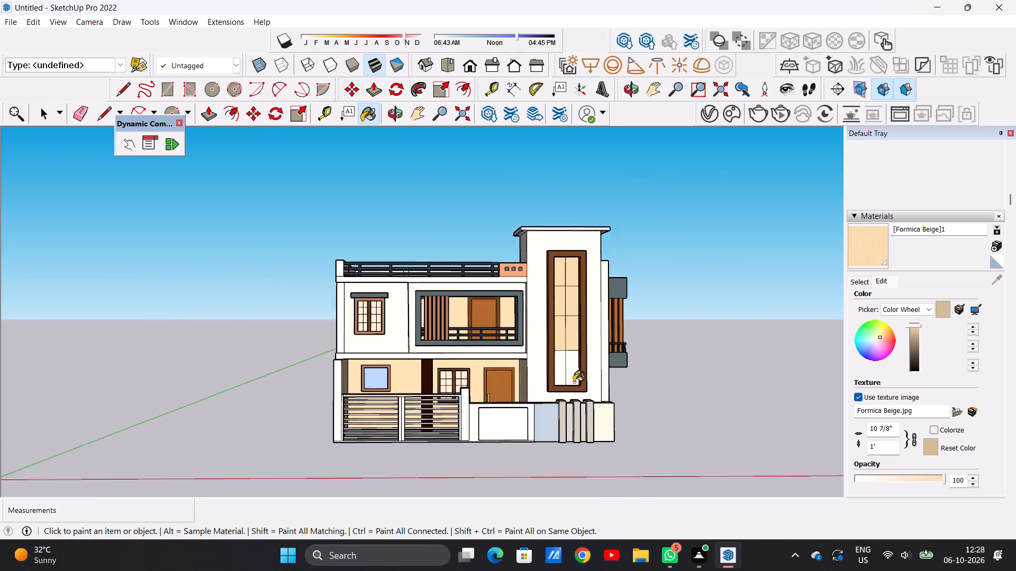
{"action": "scroll", "coordinate": [574, 382], "scroll_direction": "up", "scroll_amount": 4}
{"action": "left_click", "coordinate": [578, 369]}
{"action": "left_click", "coordinate": [551, 369]}
Examine the tower's painted window panes and the whole house from the front and both front corners.
{"action": "scroll", "coordinate": [557, 413], "scroll_direction": "down", "scroll_amount": 11}
{"action": "scroll", "coordinate": [581, 366], "scroll_direction": "up", "scroll_amount": 5}
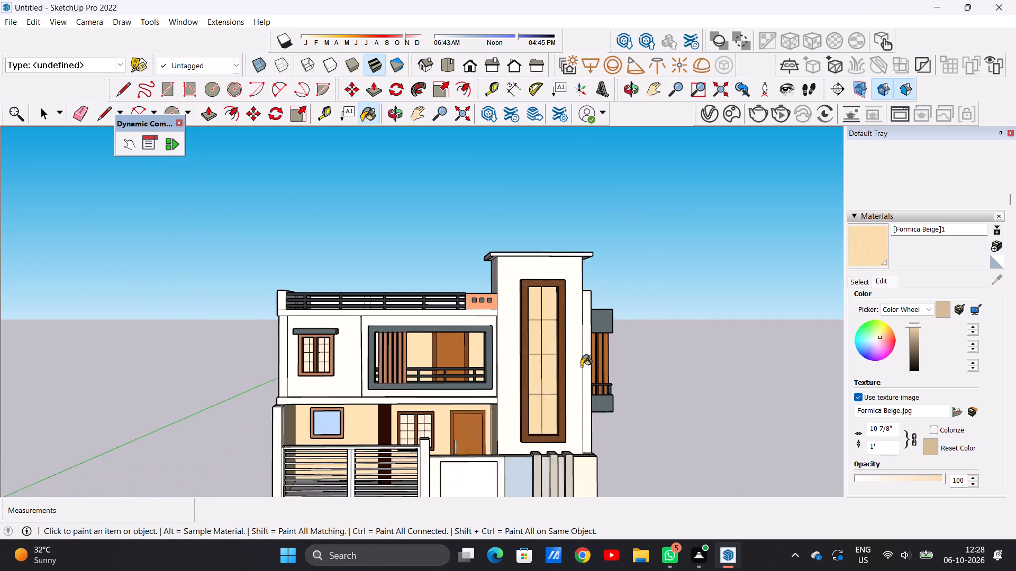
{"action": "scroll", "coordinate": [581, 366], "scroll_direction": "up", "scroll_amount": 2}
{"action": "scroll", "coordinate": [549, 360], "scroll_direction": "down", "scroll_amount": 9}
{"action": "middle_click_drag", "start_coordinate": [582, 363], "coordinate": [379, 399]}
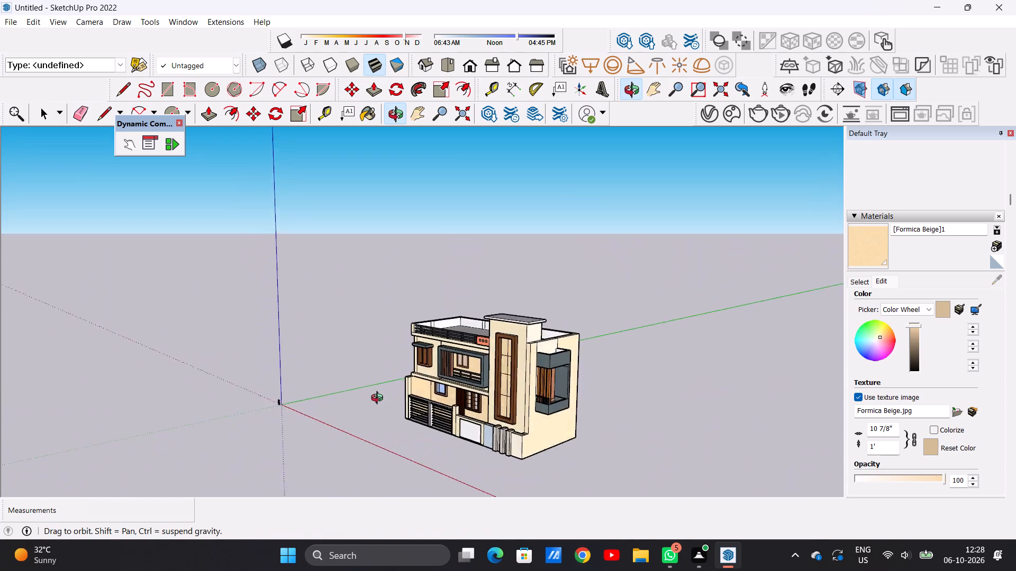
{"action": "middle_click_drag", "start_coordinate": [379, 399], "coordinate": [533, 375]}
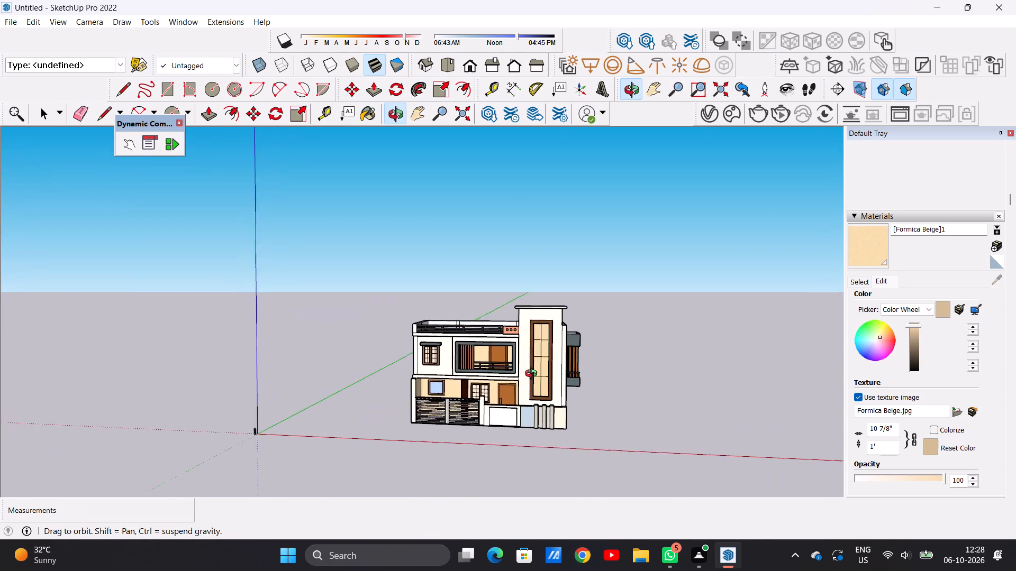
{"action": "middle_click_drag", "start_coordinate": [533, 375], "coordinate": [548, 367]}
{"action": "scroll", "coordinate": [545, 346], "scroll_direction": "up", "scroll_amount": 13}
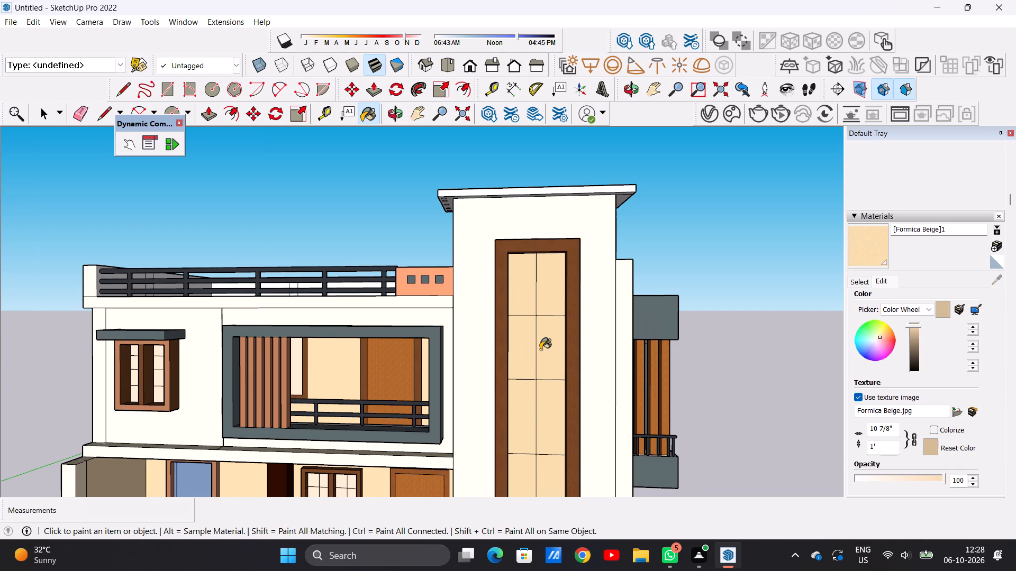
{"action": "scroll", "coordinate": [540, 349], "scroll_direction": "down", "scroll_amount": 16}
{"action": "middle_click_drag", "start_coordinate": [505, 358], "coordinate": [631, 358]}
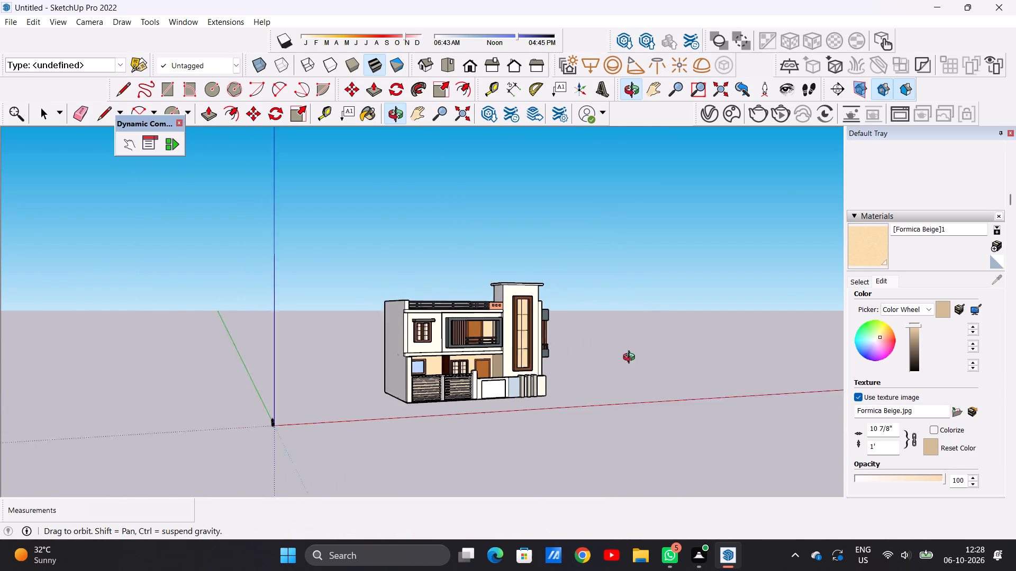
{"action": "middle_click_drag", "start_coordinate": [631, 358], "coordinate": [670, 361]}
{"action": "scroll", "coordinate": [587, 338], "scroll_direction": "up", "scroll_amount": 12}
{"action": "scroll", "coordinate": [494, 293], "scroll_direction": "down", "scroll_amount": 3}
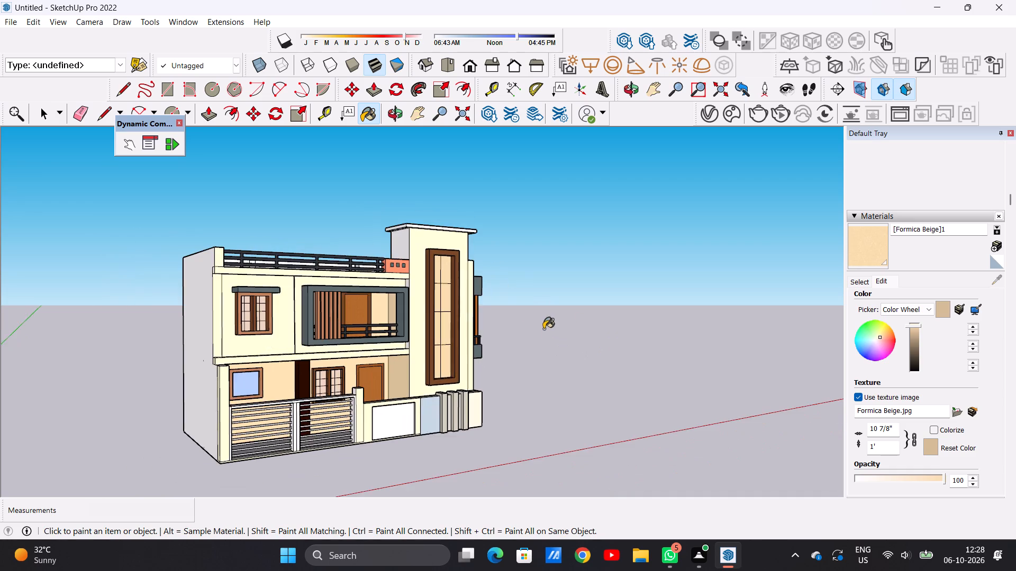
{"action": "scroll", "coordinate": [428, 259], "scroll_direction": "up", "scroll_amount": 8}
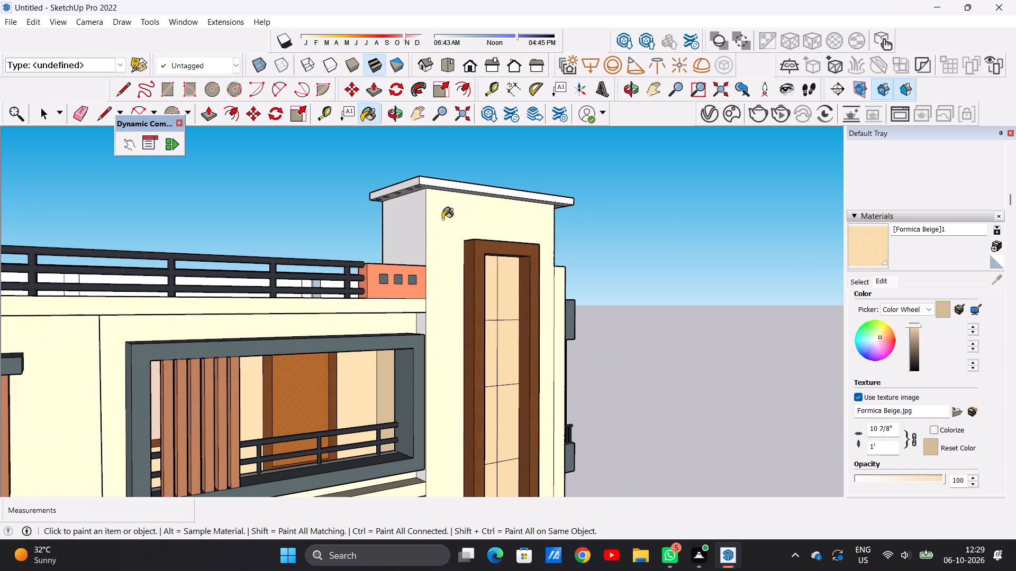
Paint the stair tower's side wall and the small unpainted wall strip above the balcony frame with the lightened Formica Beige.
{"action": "left_click", "coordinate": [414, 219]}
{"action": "scroll", "coordinate": [457, 233], "scroll_direction": "down", "scroll_amount": 7}
{"action": "middle_click_drag", "start_coordinate": [306, 252], "coordinate": [312, 322]}
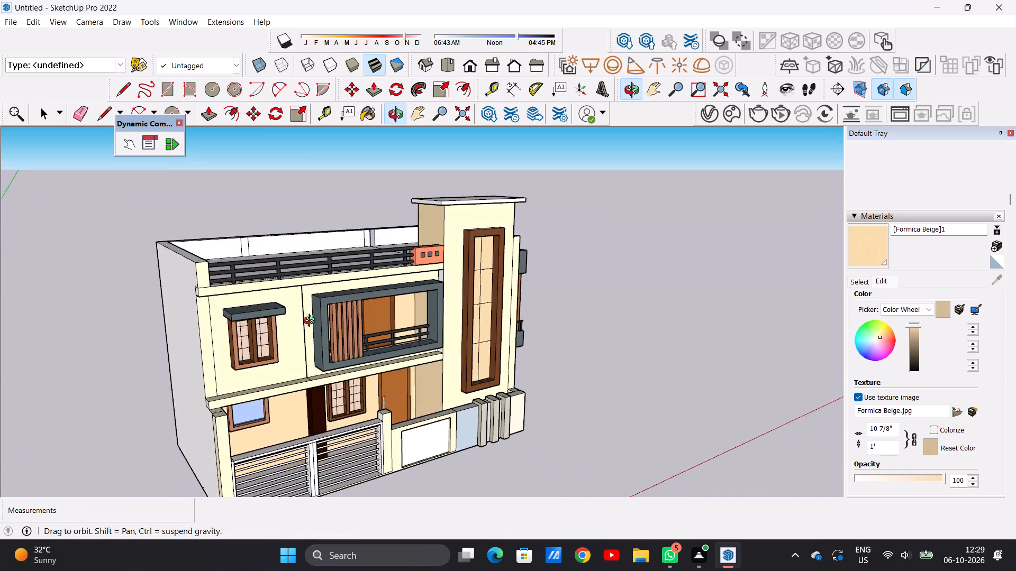
{"action": "middle_click_drag", "start_coordinate": [312, 322], "coordinate": [376, 303]}
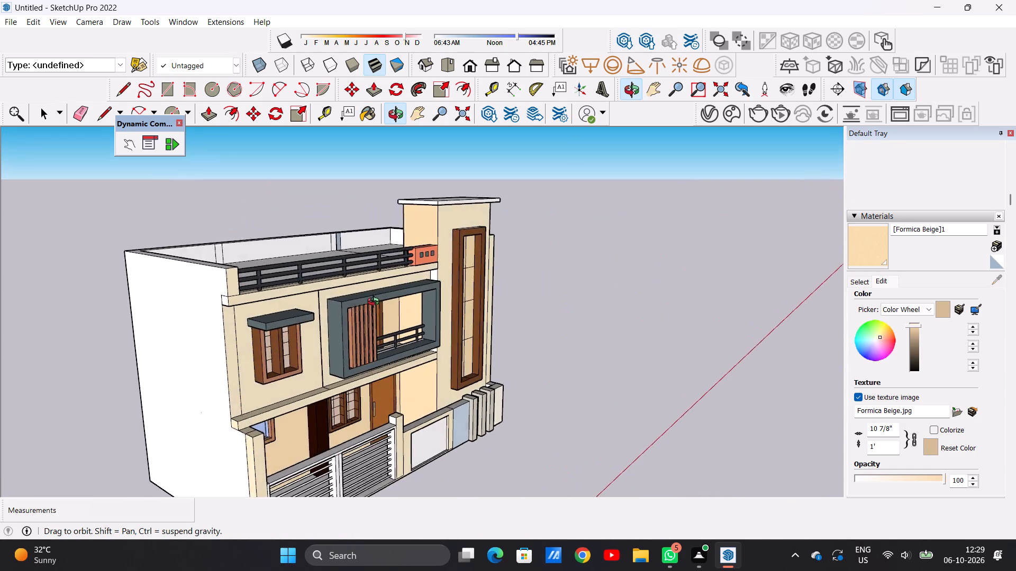
{"action": "middle_click_drag", "start_coordinate": [376, 303], "coordinate": [397, 278]}
{"action": "scroll", "coordinate": [373, 306], "scroll_direction": "down", "scroll_amount": 5}
{"action": "scroll", "coordinate": [399, 318], "scroll_direction": "up", "scroll_amount": 17}
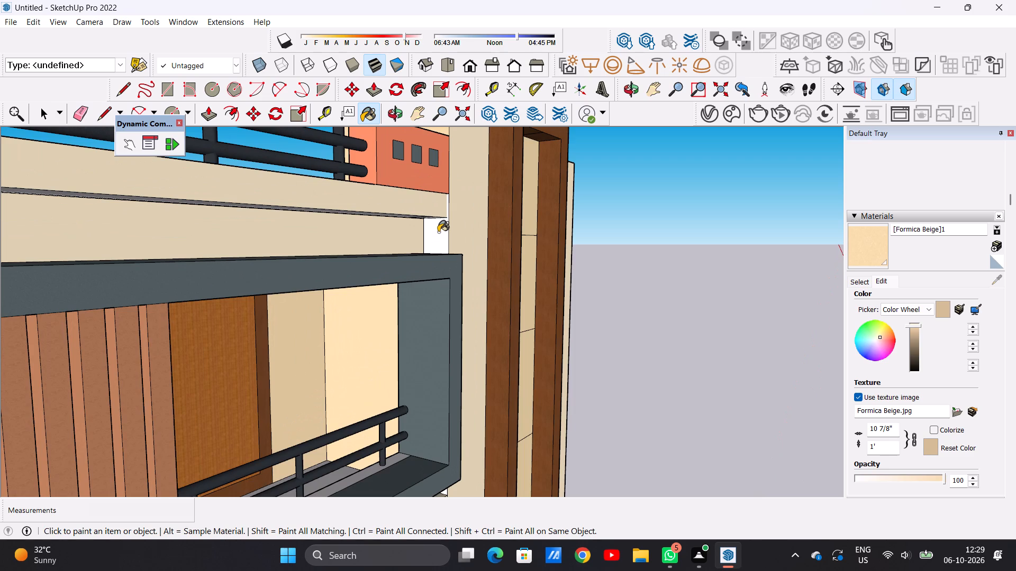
{"action": "left_click", "coordinate": [438, 232]}
Examine the painted house from its front corner and straight on, including the ground-floor entrance and compound wall.
{"action": "scroll", "coordinate": [434, 247], "scroll_direction": "down", "scroll_amount": 17}
{"action": "scroll", "coordinate": [447, 307], "scroll_direction": "up", "scroll_amount": 4}
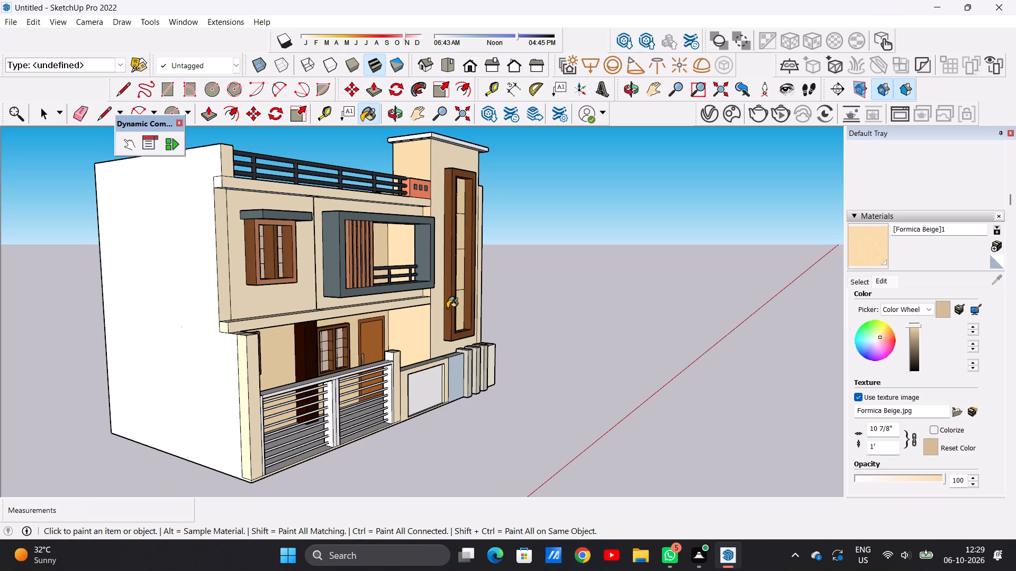
{"action": "scroll", "coordinate": [374, 320], "scroll_direction": "down", "scroll_amount": 4}
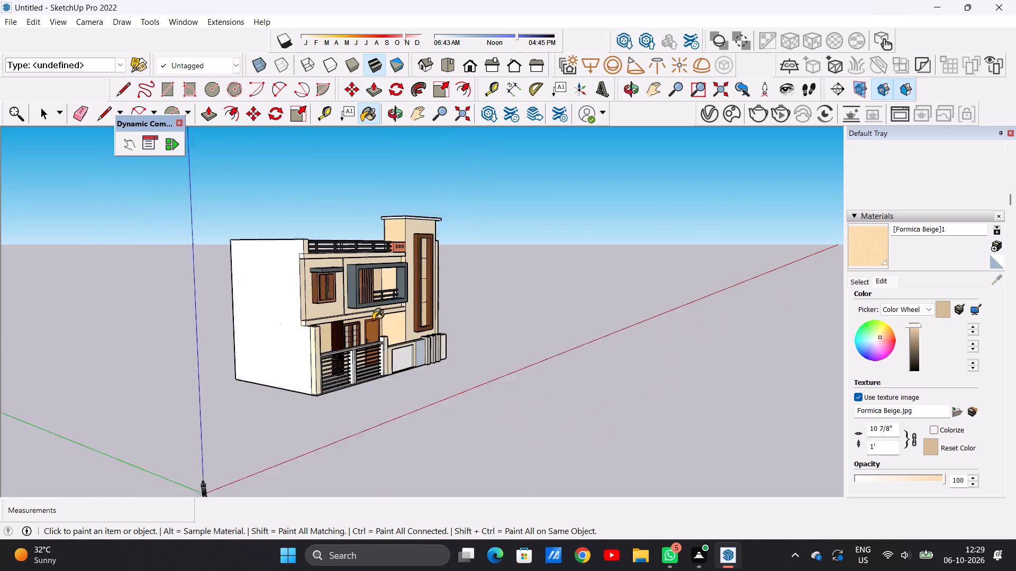
{"action": "scroll", "coordinate": [373, 320], "scroll_direction": "down", "scroll_amount": 9}
{"action": "scroll", "coordinate": [302, 317], "scroll_direction": "up", "scroll_amount": 6}
{"action": "scroll", "coordinate": [356, 296], "scroll_direction": "up", "scroll_amount": 7}
{"action": "middle_click_drag", "start_coordinate": [370, 335], "coordinate": [322, 328]}
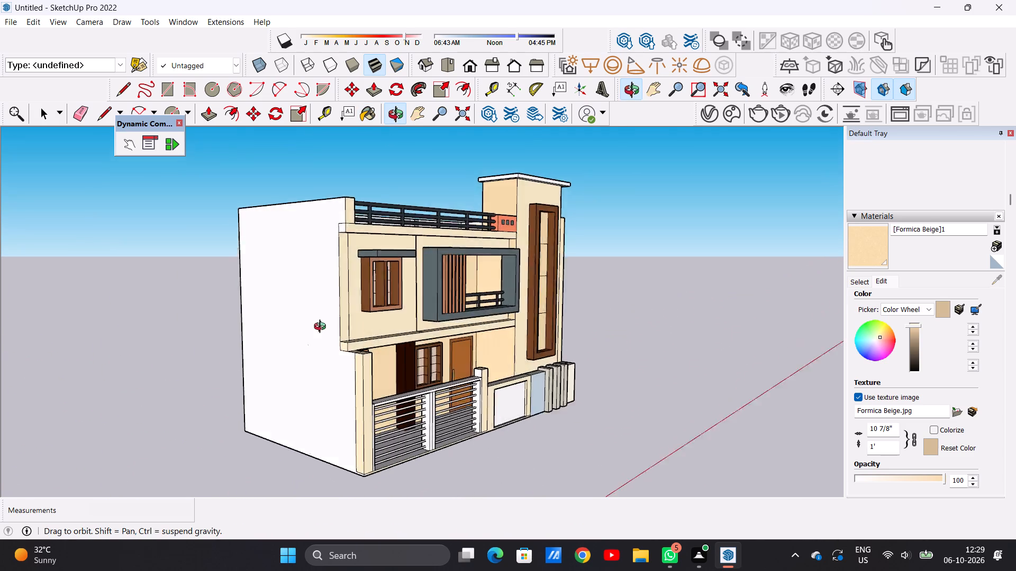
{"action": "middle_click_drag", "start_coordinate": [322, 328], "coordinate": [205, 339]}
{"action": "scroll", "coordinate": [371, 386], "scroll_direction": "up", "scroll_amount": 7}
{"action": "middle_click_drag", "start_coordinate": [465, 387], "coordinate": [356, 348]}
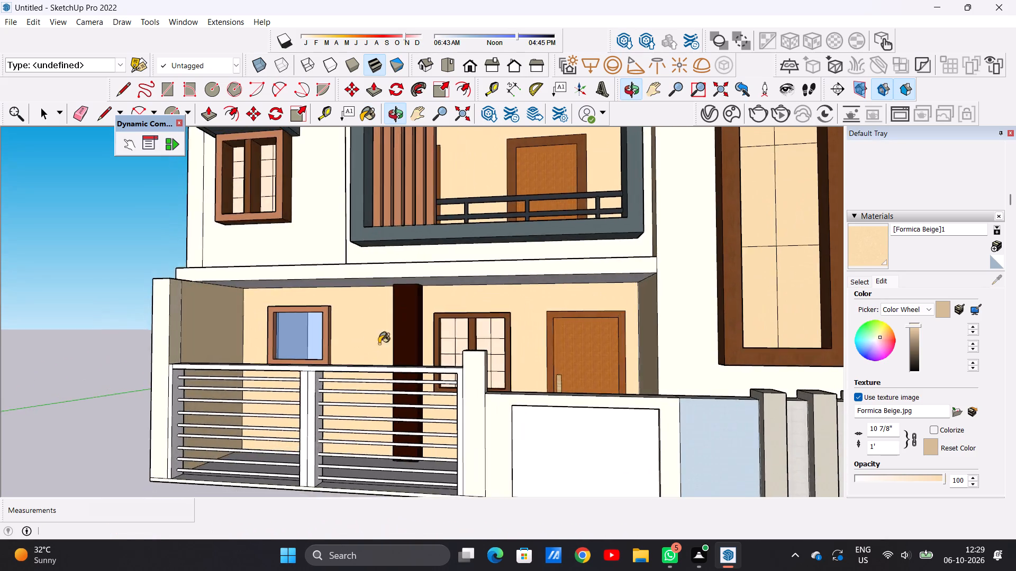
{"action": "scroll", "coordinate": [388, 349], "scroll_direction": "down", "scroll_amount": 9}
{"action": "middle_click_drag", "start_coordinate": [308, 328], "coordinate": [352, 399]}
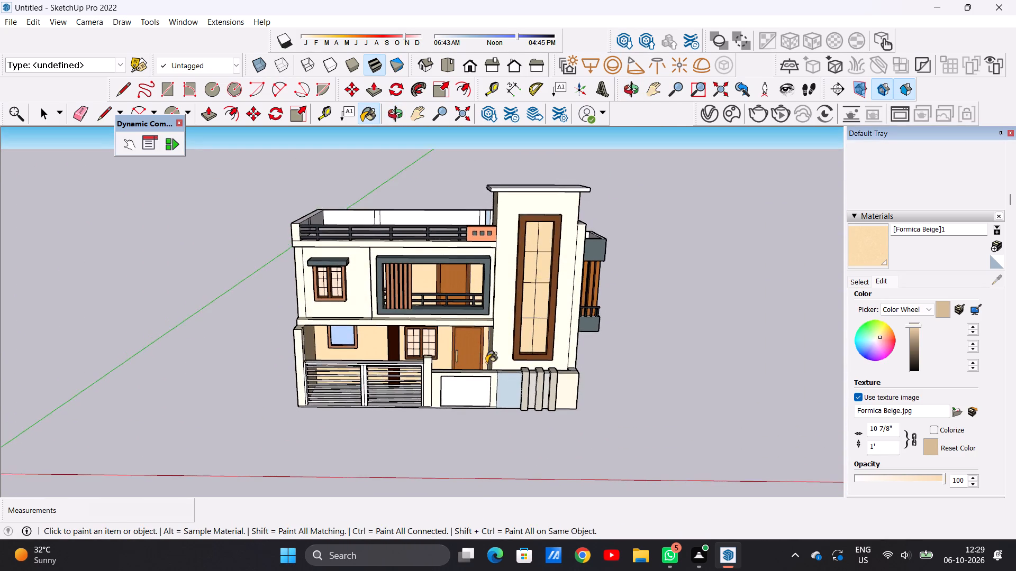
{"action": "scroll", "coordinate": [486, 363], "scroll_direction": "up", "scroll_amount": 16}
{"action": "scroll", "coordinate": [479, 338], "scroll_direction": "down", "scroll_amount": 10}
Paint the unpainted round end of the side balcony's handrail with Formica Laminate Dark from Synthetic Surfaces.
{"action": "middle_click_drag", "start_coordinate": [623, 328], "coordinate": [464, 316]}
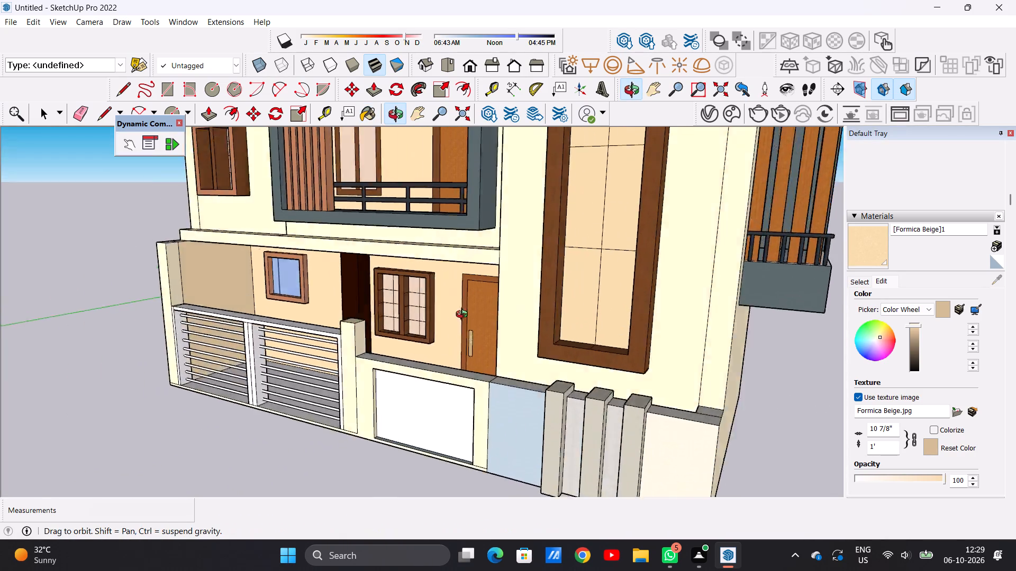
{"action": "middle_click_drag", "start_coordinate": [464, 316], "coordinate": [291, 330]}
{"action": "scroll", "coordinate": [417, 300], "scroll_direction": "down", "scroll_amount": 5}
{"action": "scroll", "coordinate": [509, 313], "scroll_direction": "up", "scroll_amount": 14}
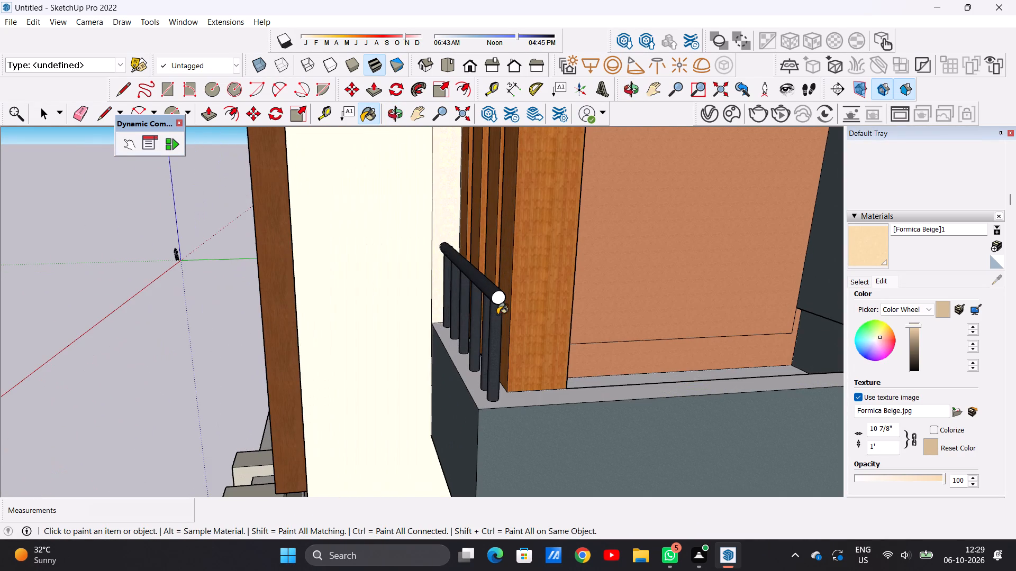
{"action": "left_click", "coordinate": [854, 285]}
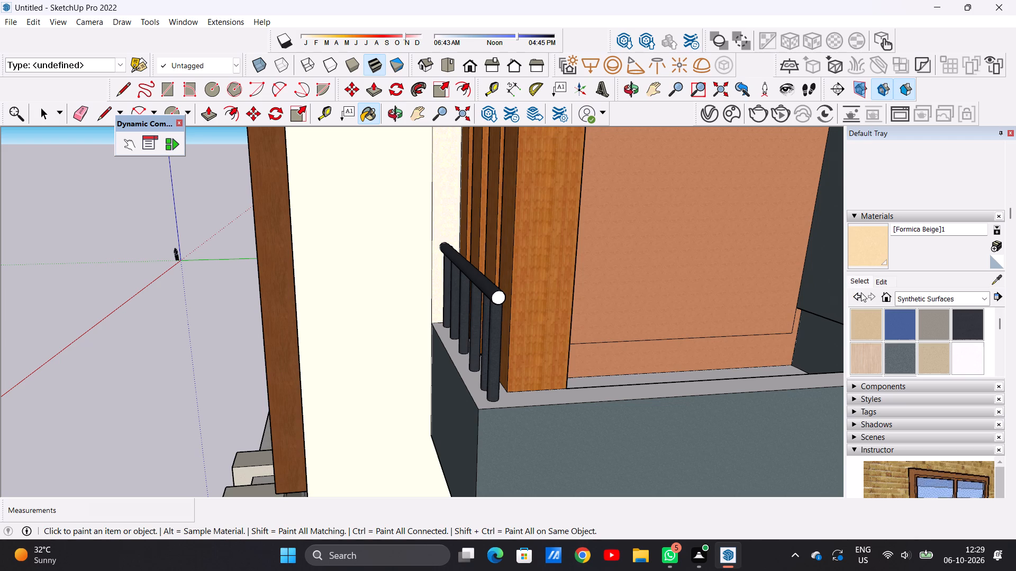
{"action": "left_click", "coordinate": [968, 327]}
{"action": "scroll", "coordinate": [494, 307], "scroll_direction": "up", "scroll_amount": 9}
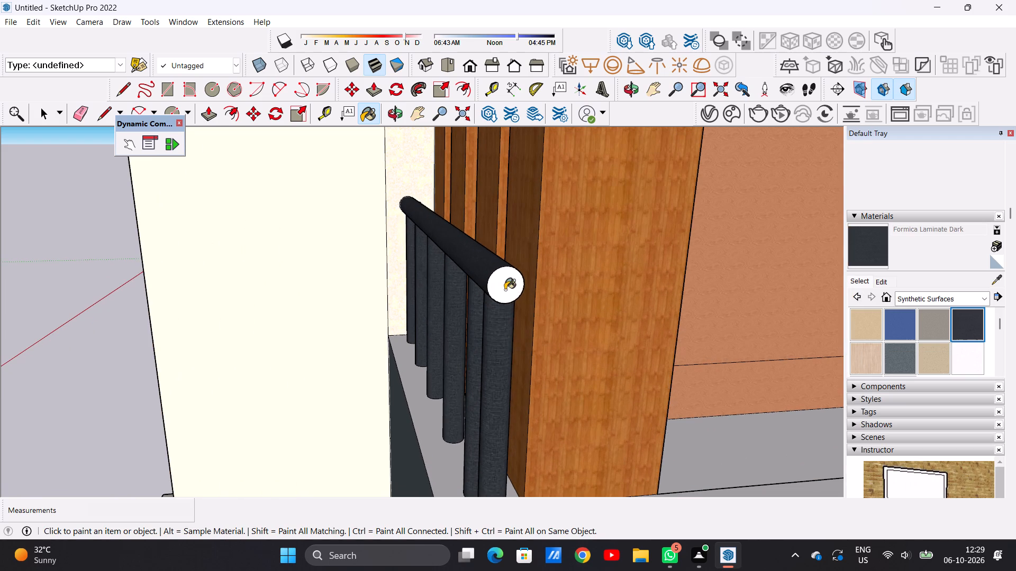
{"action": "left_click", "coordinate": [504, 290]}
Examine the side balcony railing, the tower window and the whole front elevation for faces still needing paint.
{"action": "scroll", "coordinate": [499, 341], "scroll_direction": "down", "scroll_amount": 17}
{"action": "middle_click_drag", "start_coordinate": [498, 340], "coordinate": [638, 337]}
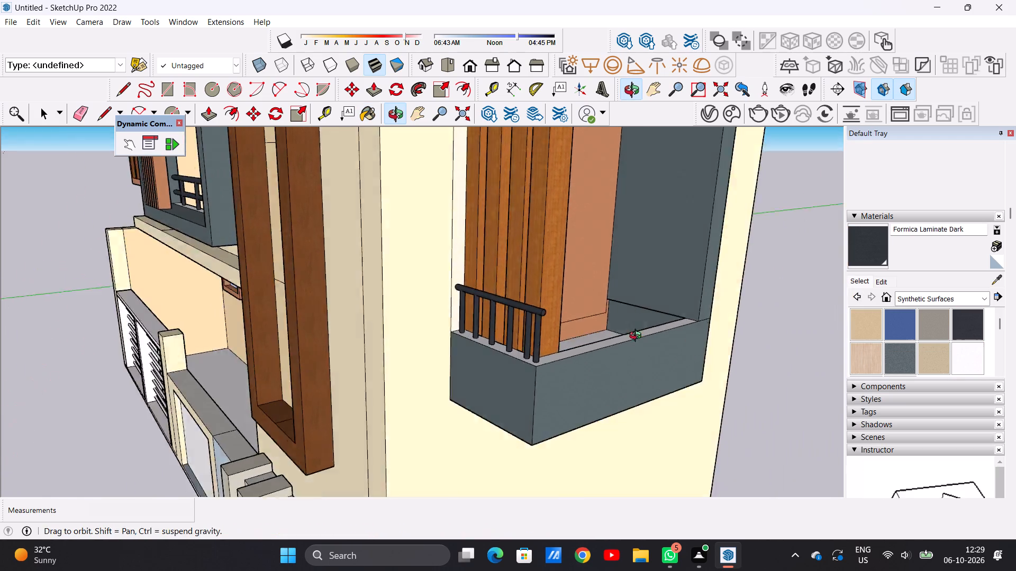
{"action": "middle_click_drag", "start_coordinate": [638, 337], "coordinate": [679, 329]}
{"action": "middle_click_drag", "start_coordinate": [447, 329], "coordinate": [557, 323]}
{"action": "scroll", "coordinate": [427, 358], "scroll_direction": "down", "scroll_amount": 3}
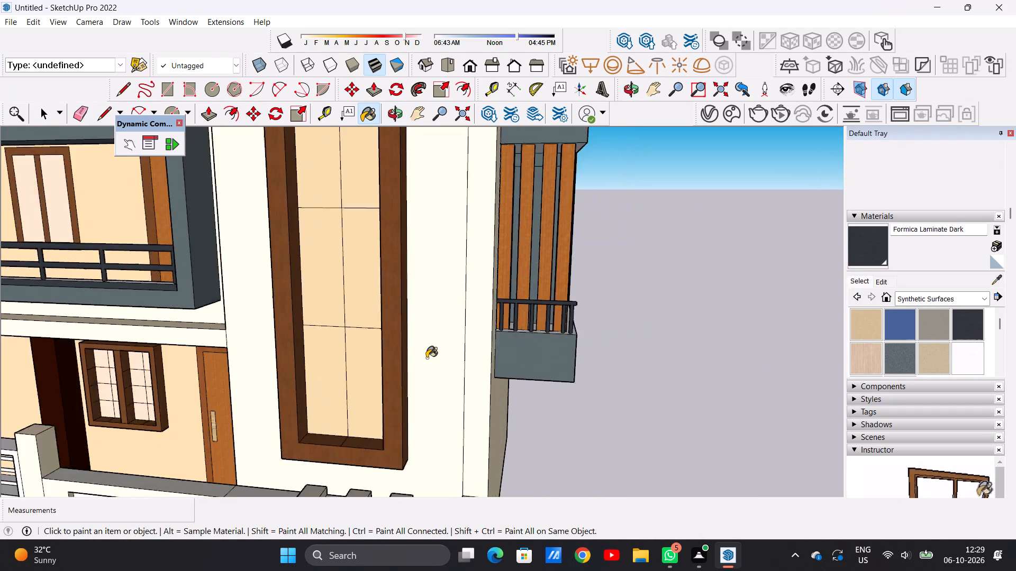
{"action": "scroll", "coordinate": [427, 358], "scroll_direction": "down", "scroll_amount": 15}
{"action": "middle_click_drag", "start_coordinate": [364, 358], "coordinate": [429, 330]}
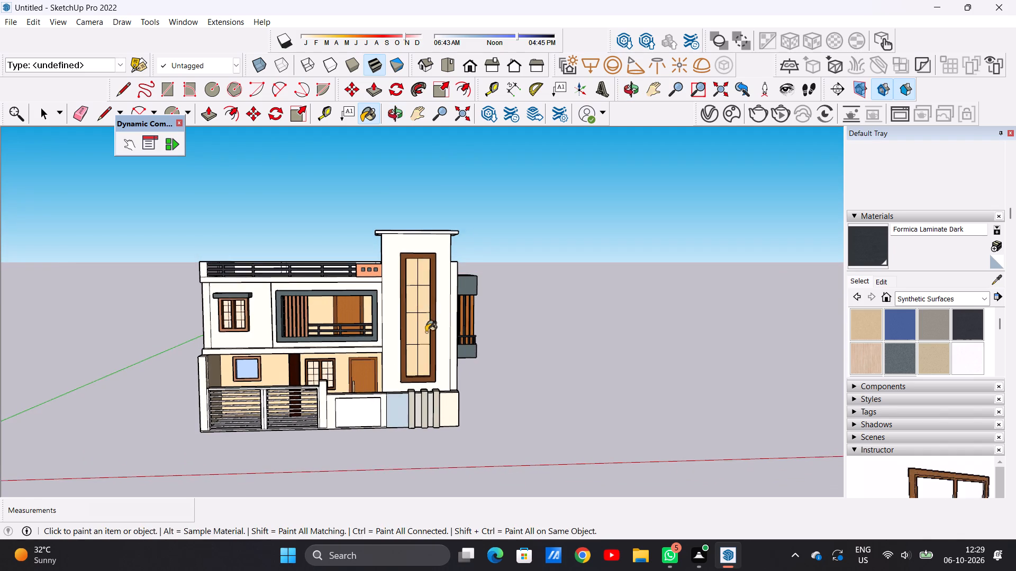
{"action": "scroll", "coordinate": [430, 331], "scroll_direction": "down", "scroll_amount": 4}
Paint the unpainted side faces of the six vertical slats in the front balcony with Wood Veneer 02 from Wood.
{"action": "scroll", "coordinate": [348, 316], "scroll_direction": "up", "scroll_amount": 20}
{"action": "scroll", "coordinate": [348, 316], "scroll_direction": "up", "scroll_amount": 2}
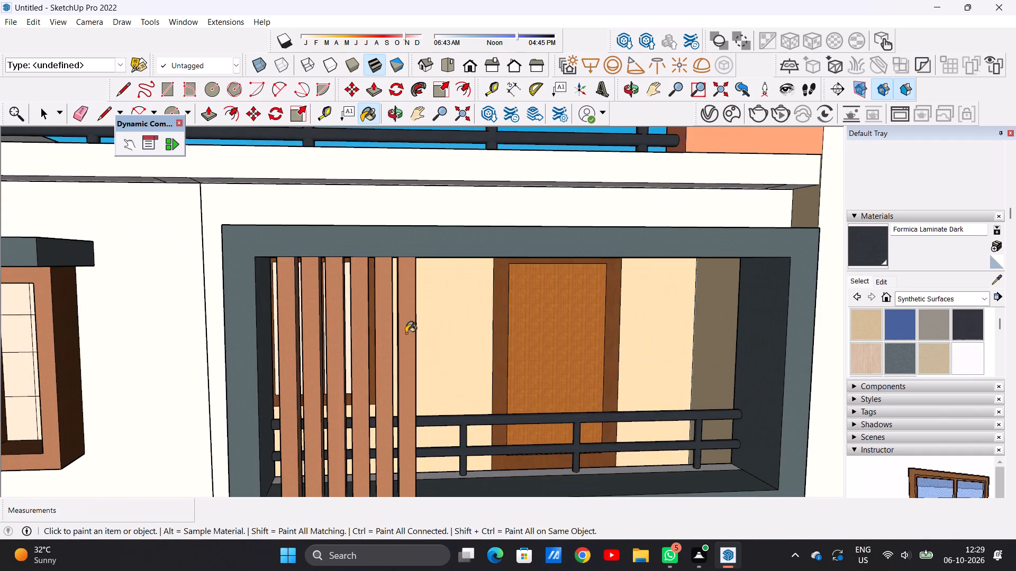
{"action": "middle_click_drag", "start_coordinate": [502, 342], "coordinate": [238, 368]}
{"action": "scroll", "coordinate": [314, 344], "scroll_direction": "up", "scroll_amount": 7}
{"action": "middle_click_drag", "start_coordinate": [362, 345], "coordinate": [317, 358]}
{"action": "scroll", "coordinate": [328, 354], "scroll_direction": "down", "scroll_amount": 4}
{"action": "scroll", "coordinate": [330, 352], "scroll_direction": "down", "scroll_amount": 20}
{"action": "scroll", "coordinate": [330, 352], "scroll_direction": "down", "scroll_amount": 12}
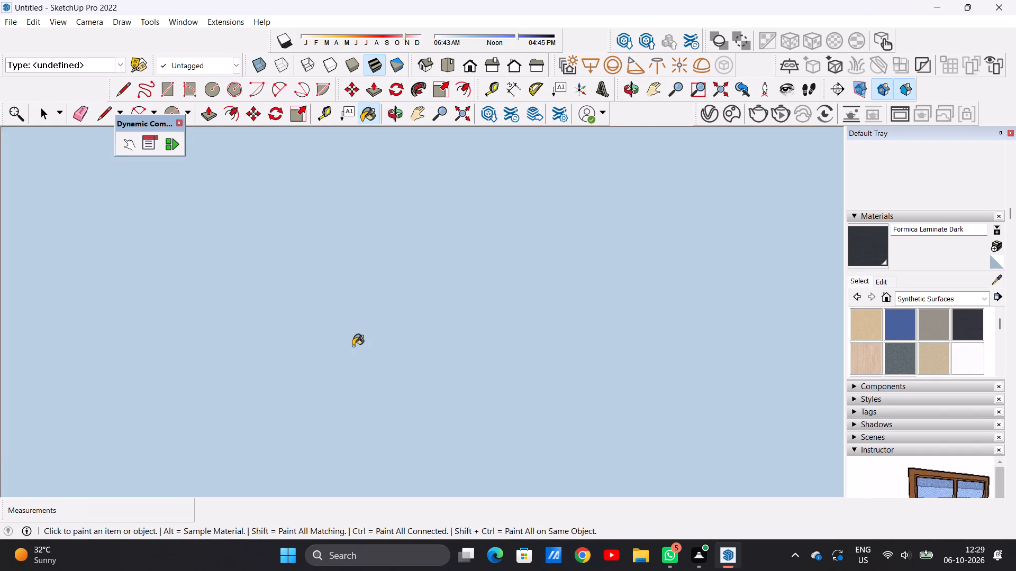
{"action": "scroll", "coordinate": [353, 346], "scroll_direction": "down", "scroll_amount": 16}
{"action": "scroll", "coordinate": [353, 348], "scroll_direction": "up", "scroll_amount": 1}
{"action": "scroll", "coordinate": [351, 348], "scroll_direction": "down", "scroll_amount": 20}
{"action": "scroll", "coordinate": [351, 348], "scroll_direction": "down", "scroll_amount": 3}
{"action": "scroll", "coordinate": [376, 326], "scroll_direction": "up", "scroll_amount": 1}
{"action": "scroll", "coordinate": [368, 342], "scroll_direction": "down", "scroll_amount": 13}
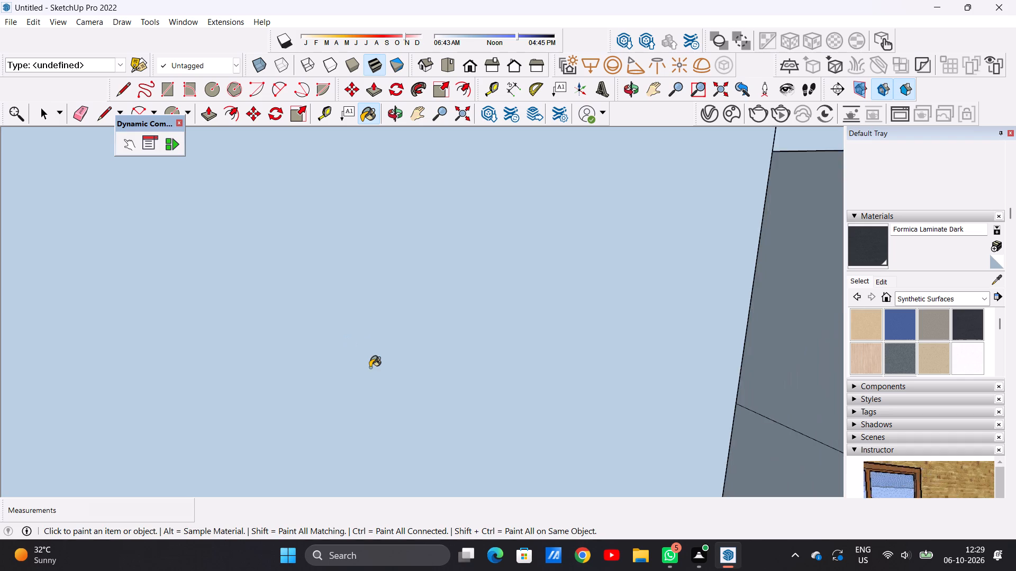
{"action": "scroll", "coordinate": [370, 367], "scroll_direction": "down", "scroll_amount": 20}
{"action": "scroll", "coordinate": [370, 367], "scroll_direction": "down", "scroll_amount": 20}
{"action": "scroll", "coordinate": [370, 367], "scroll_direction": "down", "scroll_amount": 18}
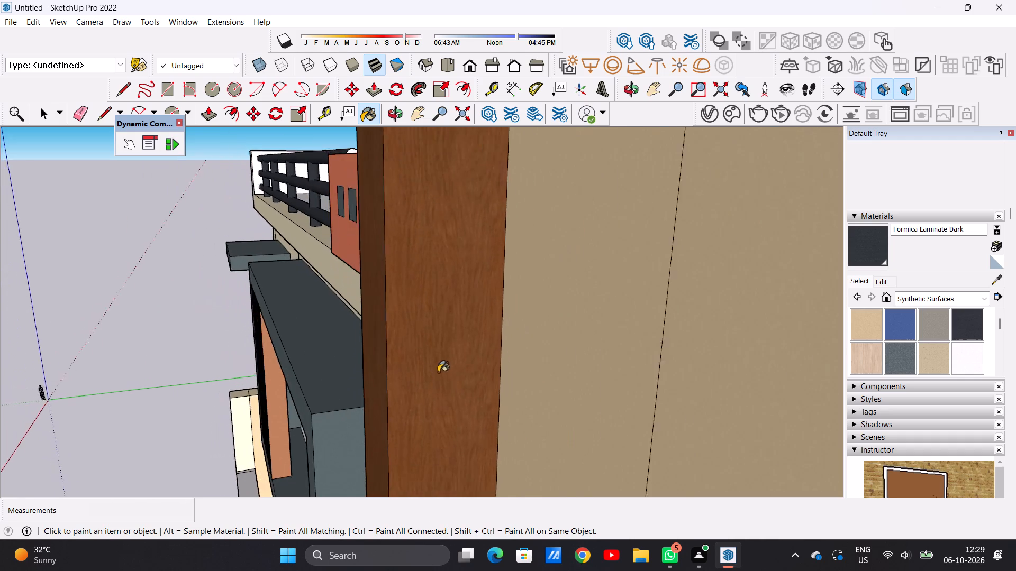
{"action": "scroll", "coordinate": [438, 372], "scroll_direction": "down", "scroll_amount": 9}
{"action": "scroll", "coordinate": [360, 363], "scroll_direction": "down", "scroll_amount": 6}
{"action": "scroll", "coordinate": [342, 400], "scroll_direction": "up", "scroll_amount": 12}
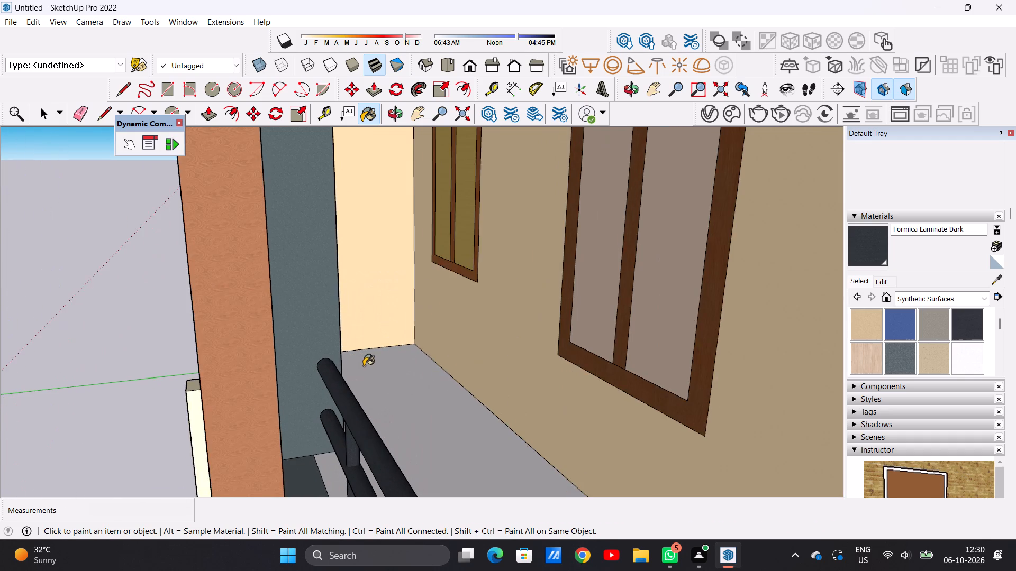
{"action": "middle_click_drag", "start_coordinate": [364, 366], "coordinate": [300, 385]}
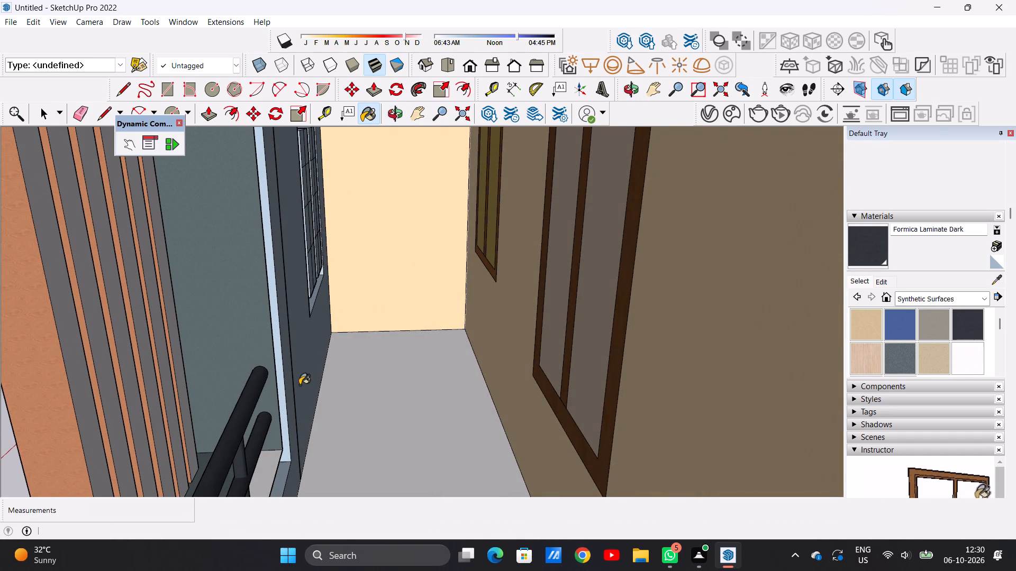
{"action": "left_click", "coordinate": [985, 295]}
{"action": "left_click", "coordinate": [934, 467]}
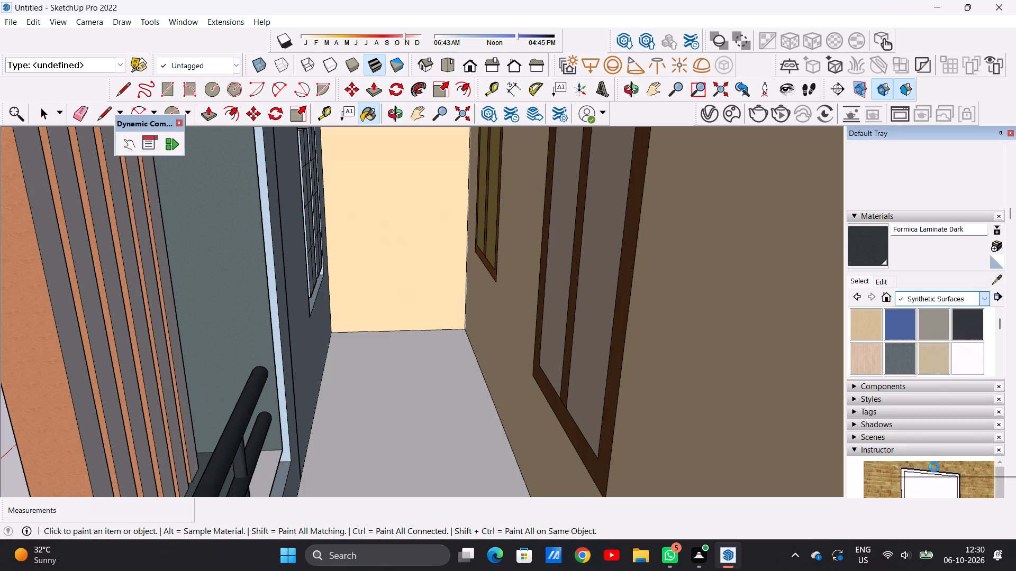
{"action": "scroll", "coordinate": [944, 353], "scroll_direction": "down", "scroll_amount": 3}
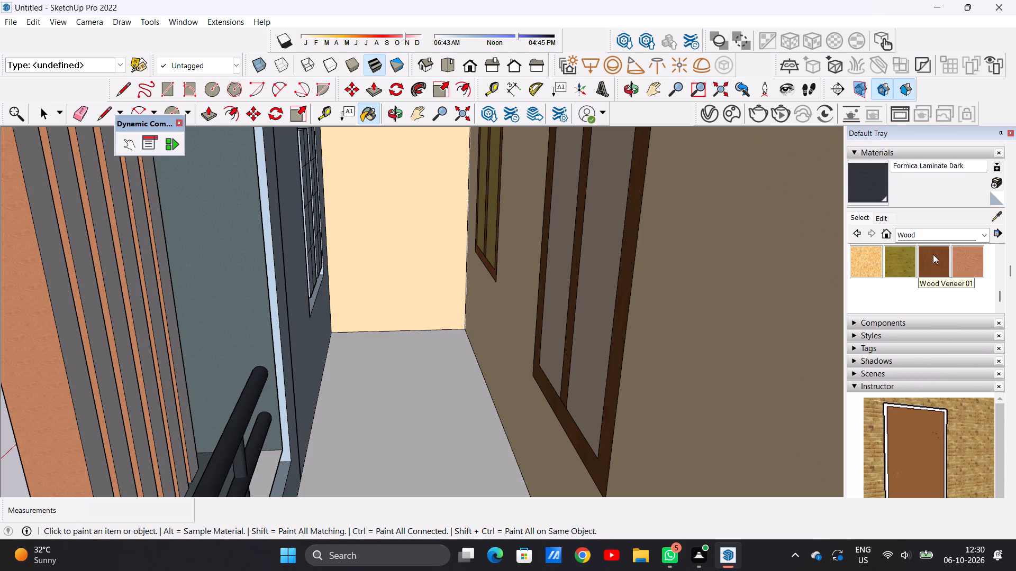
{"action": "left_click", "coordinate": [965, 269]}
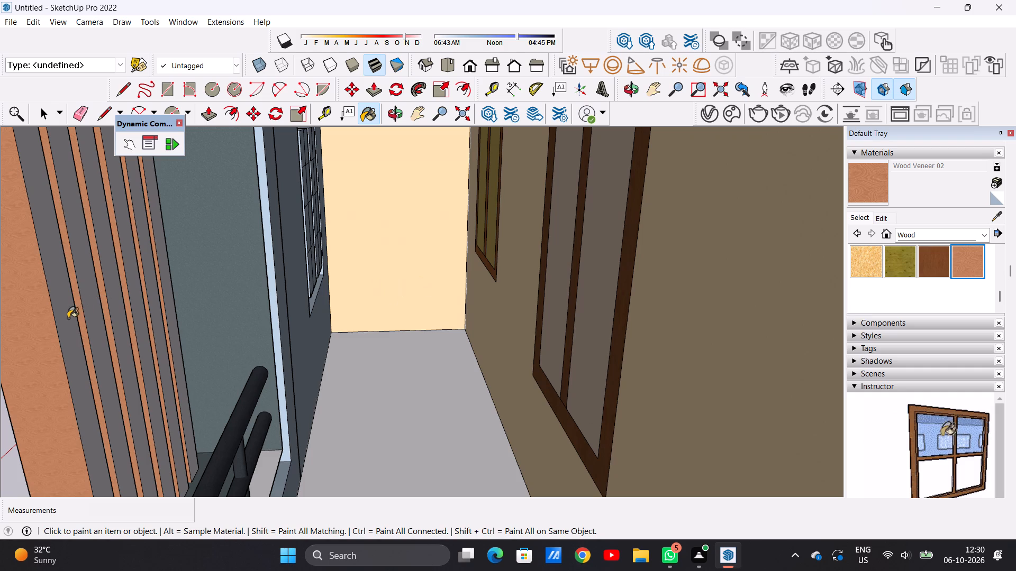
{"action": "left_click", "coordinate": [66, 323]}
{"action": "left_click", "coordinate": [92, 311]}
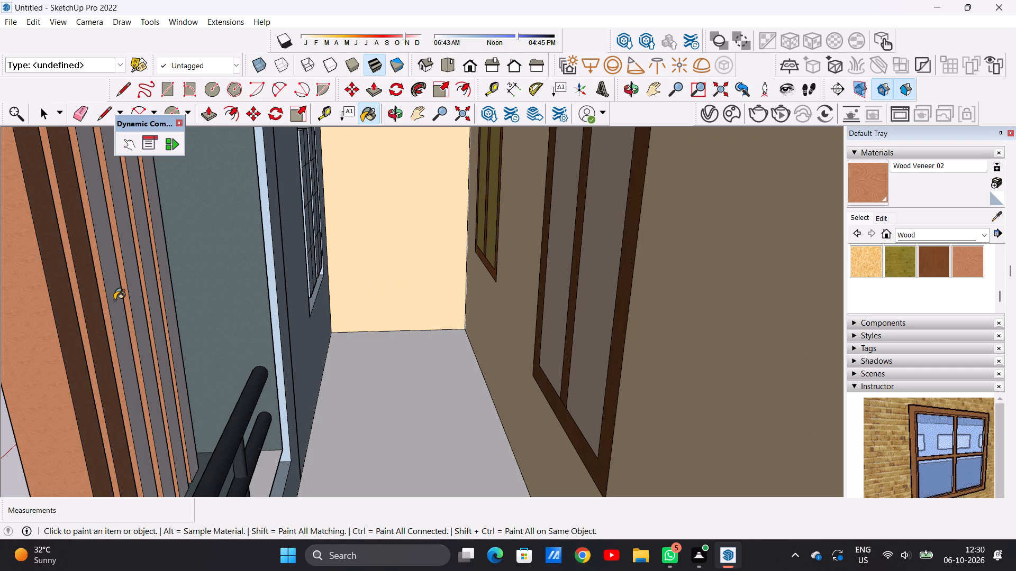
{"action": "left_click", "coordinate": [114, 300]}
{"action": "left_click", "coordinate": [134, 292]}
{"action": "left_click", "coordinate": [153, 284]}
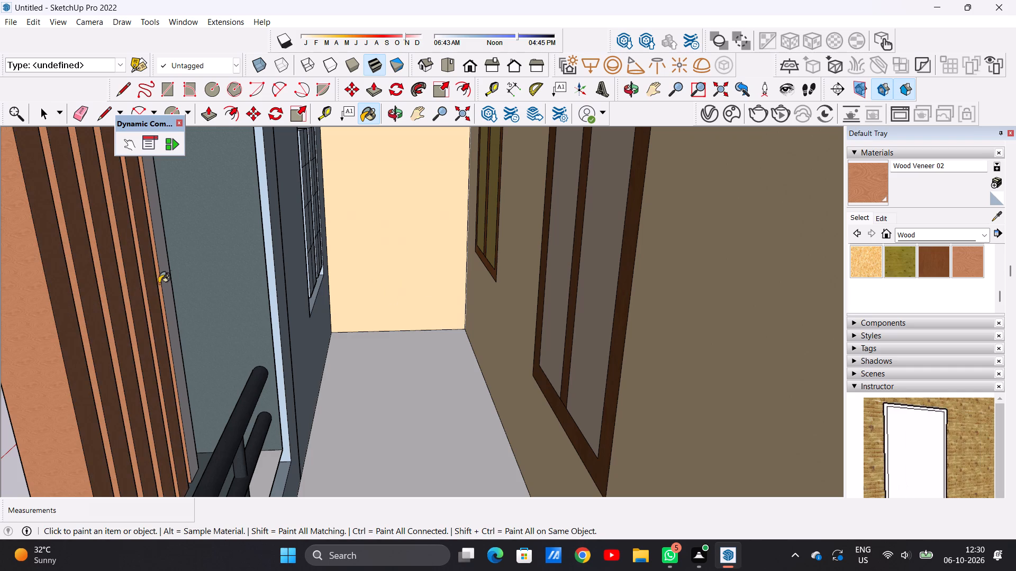
{"action": "left_click", "coordinate": [166, 278]}
{"action": "key", "text": "space"}
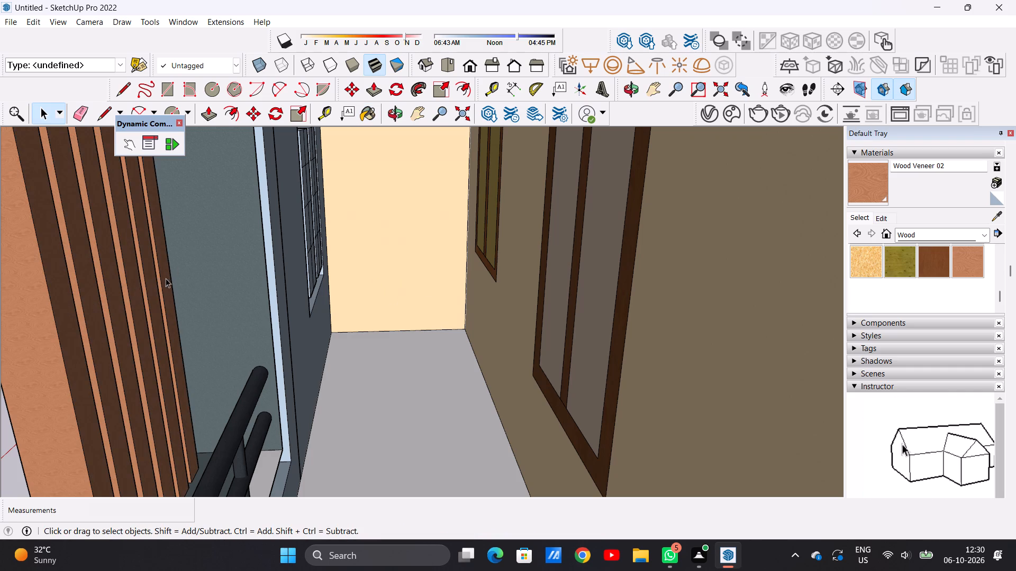
Examine the roof, the stair tower and the whole front elevation from above and straight on.
{"action": "scroll", "coordinate": [304, 357], "scroll_direction": "down", "scroll_amount": 20}
{"action": "scroll", "coordinate": [304, 357], "scroll_direction": "down", "scroll_amount": 17}
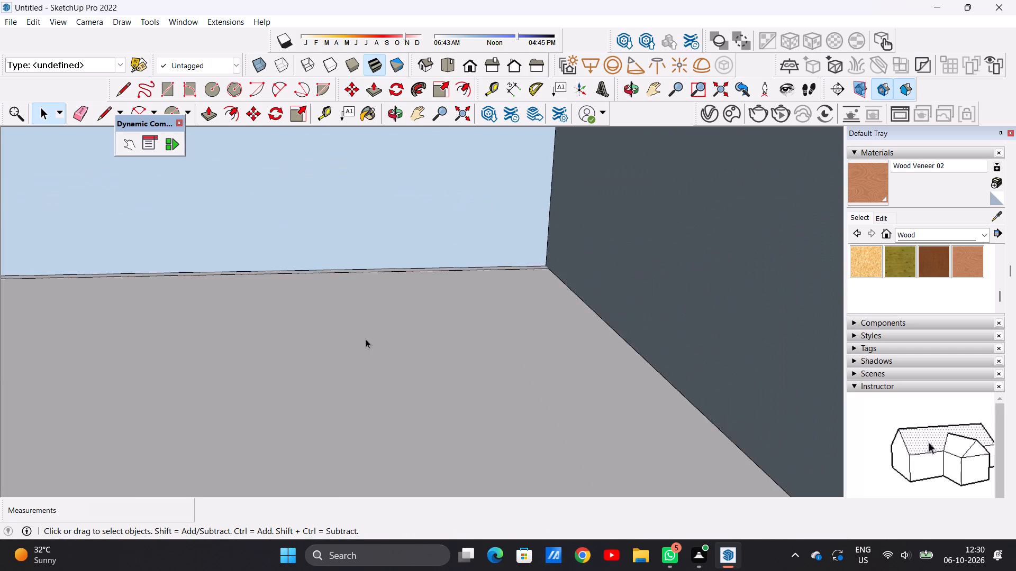
{"action": "scroll", "coordinate": [366, 339], "scroll_direction": "down", "scroll_amount": 20}
{"action": "scroll", "coordinate": [366, 339], "scroll_direction": "down", "scroll_amount": 20}
{"action": "scroll", "coordinate": [366, 339], "scroll_direction": "down", "scroll_amount": 12}
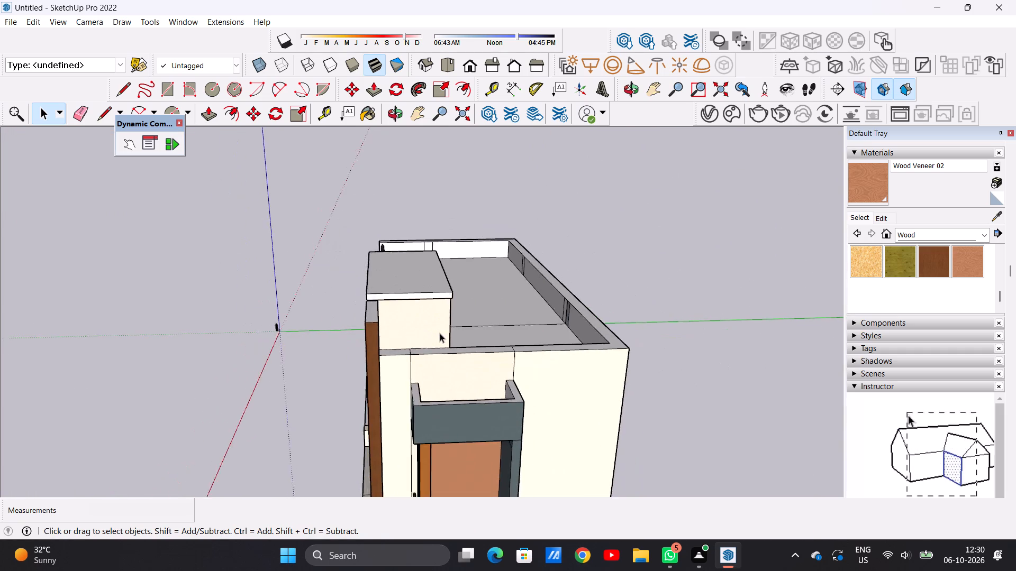
{"action": "scroll", "coordinate": [419, 330], "scroll_direction": "up", "scroll_amount": 20}
{"action": "scroll", "coordinate": [419, 330], "scroll_direction": "up", "scroll_amount": 6}
{"action": "scroll", "coordinate": [421, 326], "scroll_direction": "down", "scroll_amount": 16}
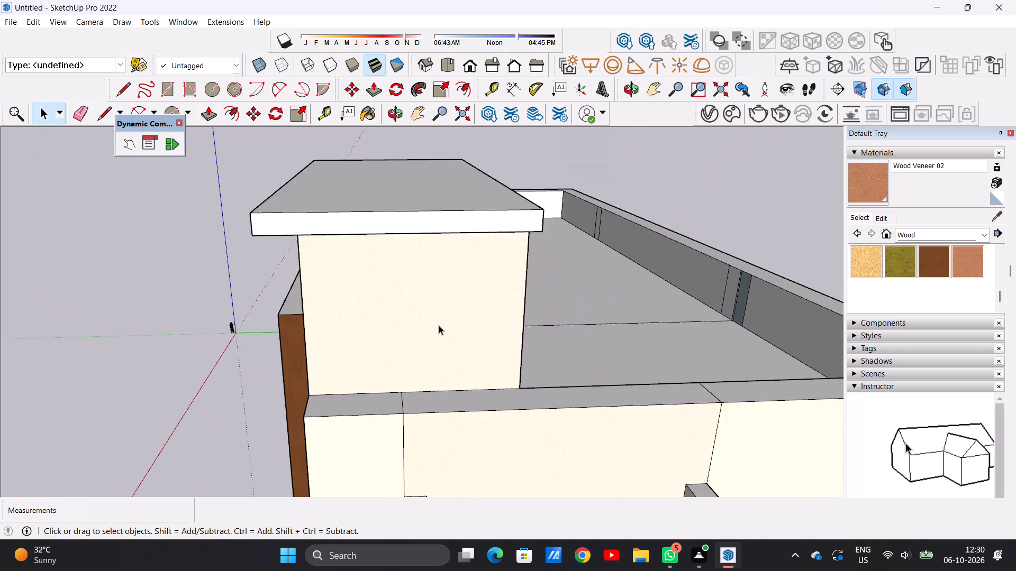
{"action": "scroll", "coordinate": [439, 325], "scroll_direction": "down", "scroll_amount": 15}
{"action": "scroll", "coordinate": [431, 371], "scroll_direction": "up", "scroll_amount": 8}
{"action": "middle_click_drag", "start_coordinate": [398, 367], "coordinate": [607, 318]}
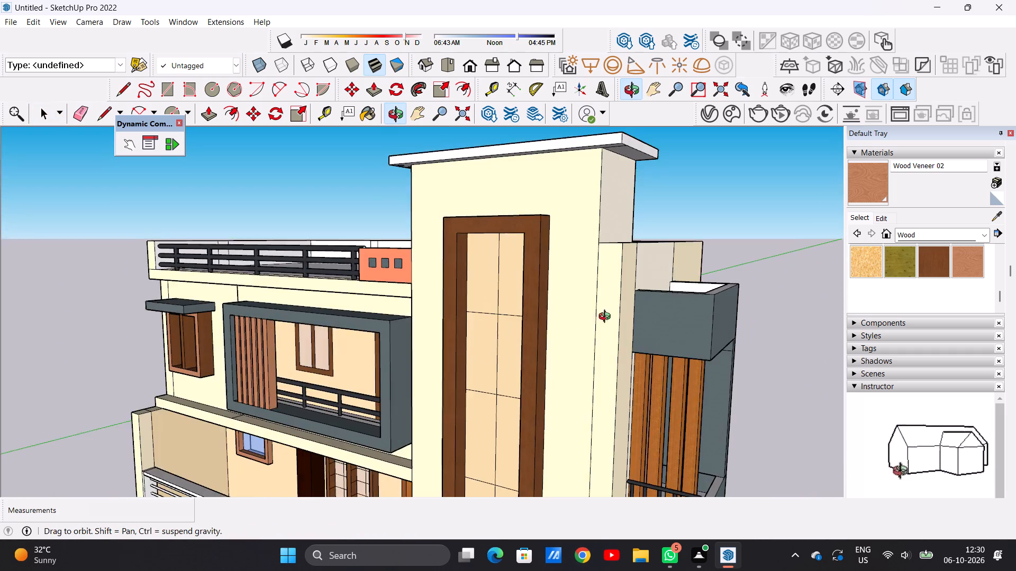
{"action": "middle_click_drag", "start_coordinate": [607, 318], "coordinate": [604, 320]}
{"action": "middle_click_drag", "start_coordinate": [498, 331], "coordinate": [616, 322]}
{"action": "scroll", "coordinate": [610, 325], "scroll_direction": "down", "scroll_amount": 15}
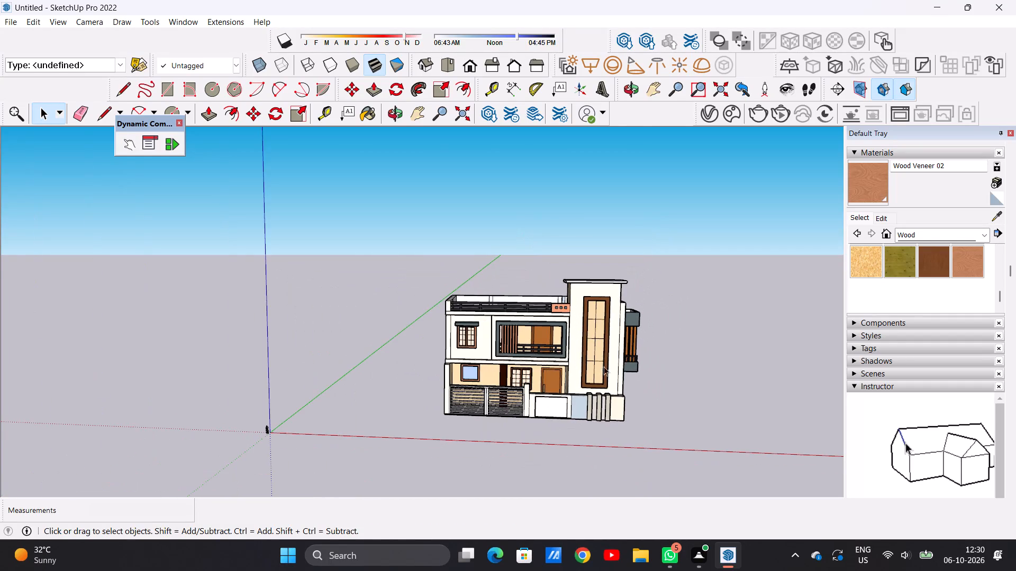
{"action": "middle_click_drag", "start_coordinate": [585, 407], "coordinate": [595, 382]}
{"action": "scroll", "coordinate": [596, 379], "scroll_direction": "up", "scroll_amount": 8}
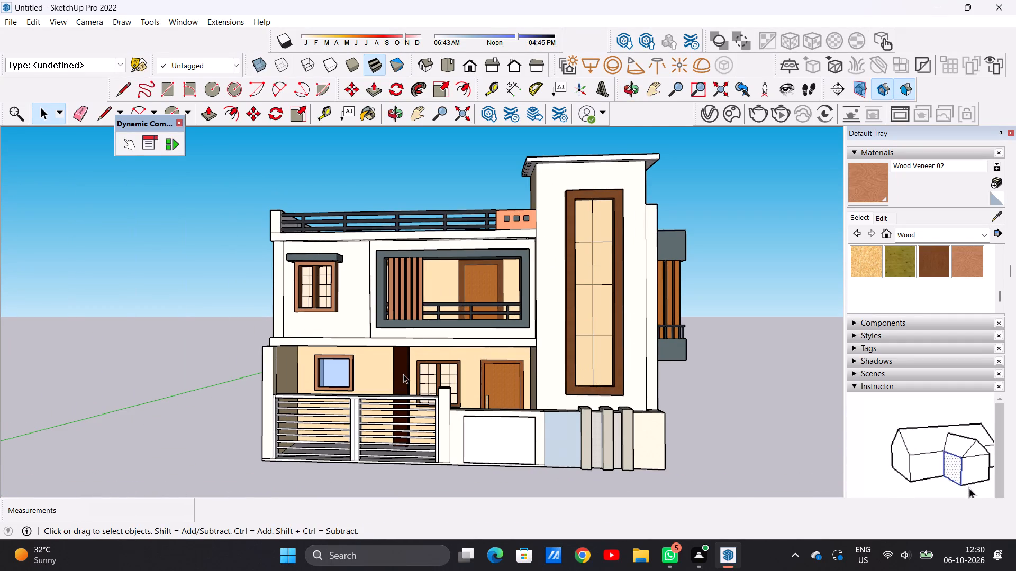
{"action": "middle_click_drag", "start_coordinate": [411, 365], "coordinate": [433, 399]}
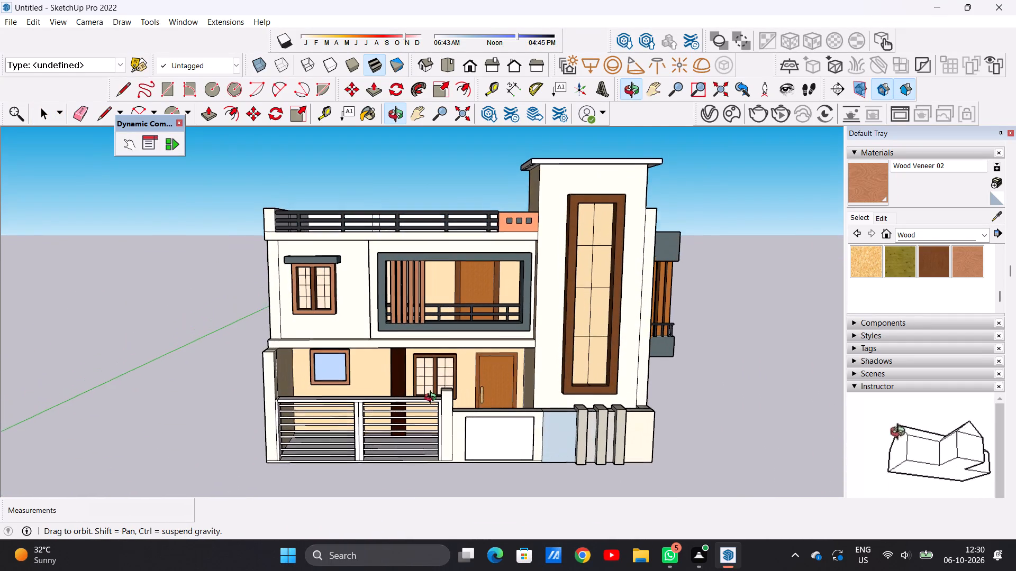
{"action": "middle_click_drag", "start_coordinate": [433, 399], "coordinate": [432, 401]}
{"action": "middle_click_drag", "start_coordinate": [457, 334], "coordinate": [441, 379]}
{"action": "scroll", "coordinate": [460, 290], "scroll_direction": "up", "scroll_amount": 2}
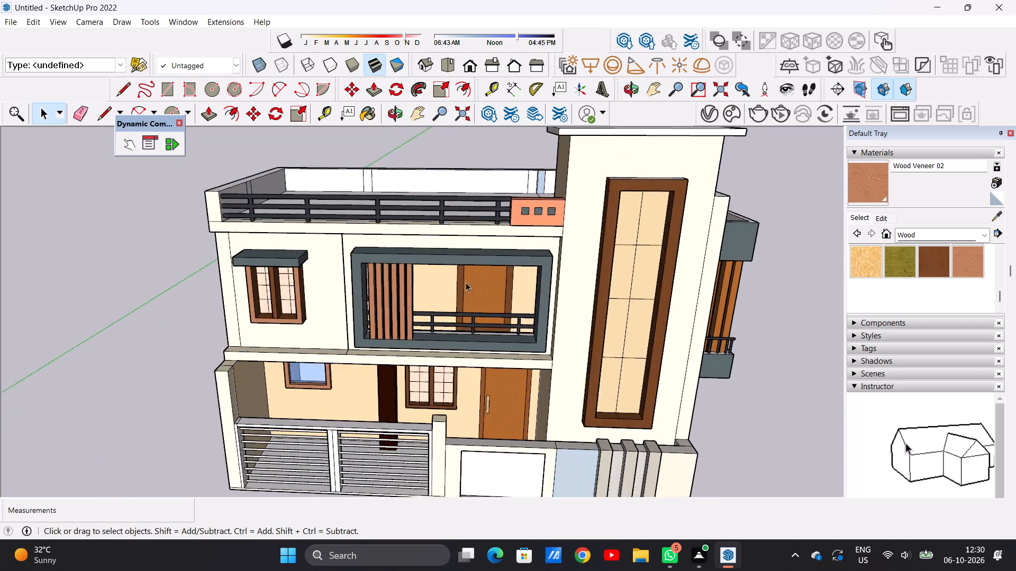
Draw a tall narrow rectangle, about 7' 2" by 1', near the left edge of the upper balcony door as its handle.
{"action": "scroll", "coordinate": [466, 282], "scroll_direction": "up", "scroll_amount": 7}
{"action": "middle_click_drag", "start_coordinate": [504, 311], "coordinate": [500, 287]}
{"action": "scroll", "coordinate": [483, 279], "scroll_direction": "down", "scroll_amount": 4}
{"action": "scroll", "coordinate": [480, 265], "scroll_direction": "up", "scroll_amount": 7}
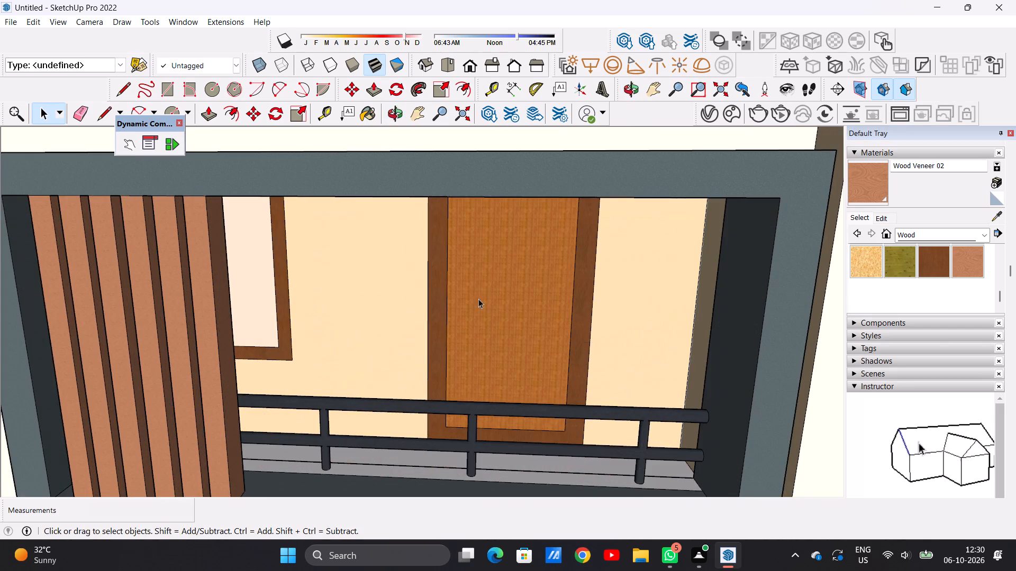
{"action": "middle_click_drag", "start_coordinate": [478, 299], "coordinate": [479, 280]}
{"action": "scroll", "coordinate": [466, 277], "scroll_direction": "up", "scroll_amount": 3}
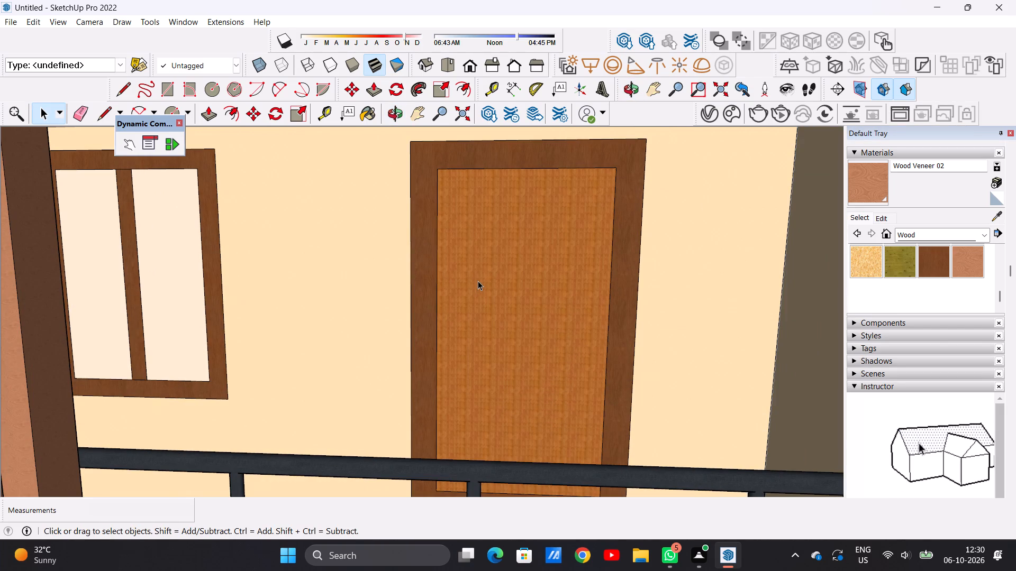
{"action": "key", "text": "r"}
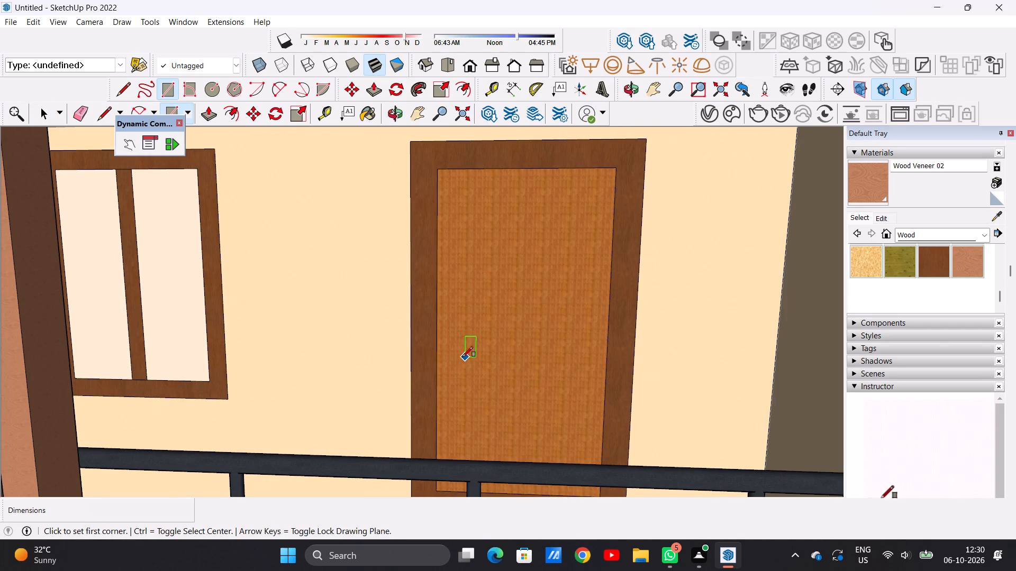
{"action": "left_click", "coordinate": [449, 352]}
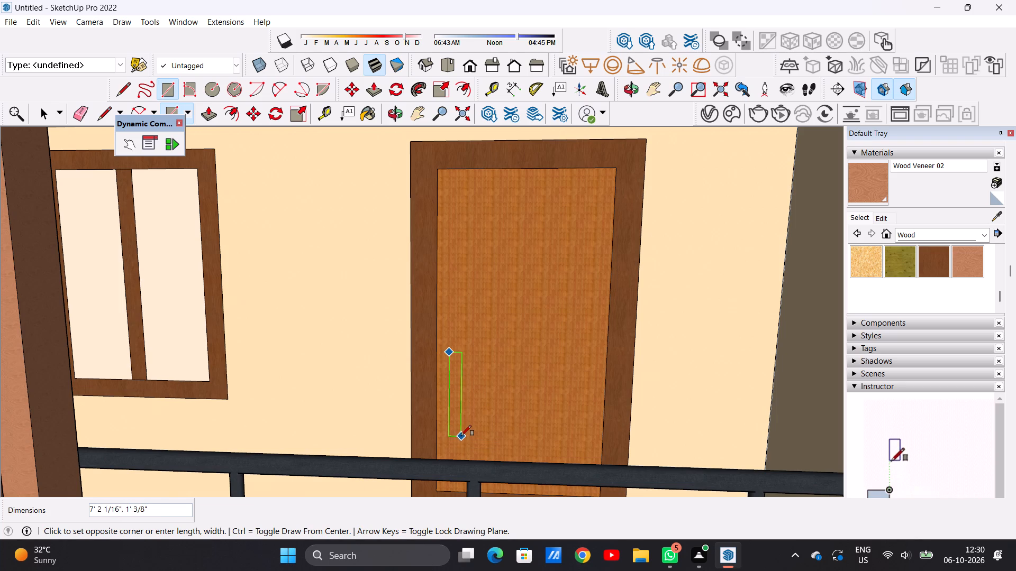
{"action": "left_click", "coordinate": [460, 435]}
{"action": "key", "text": "space"}
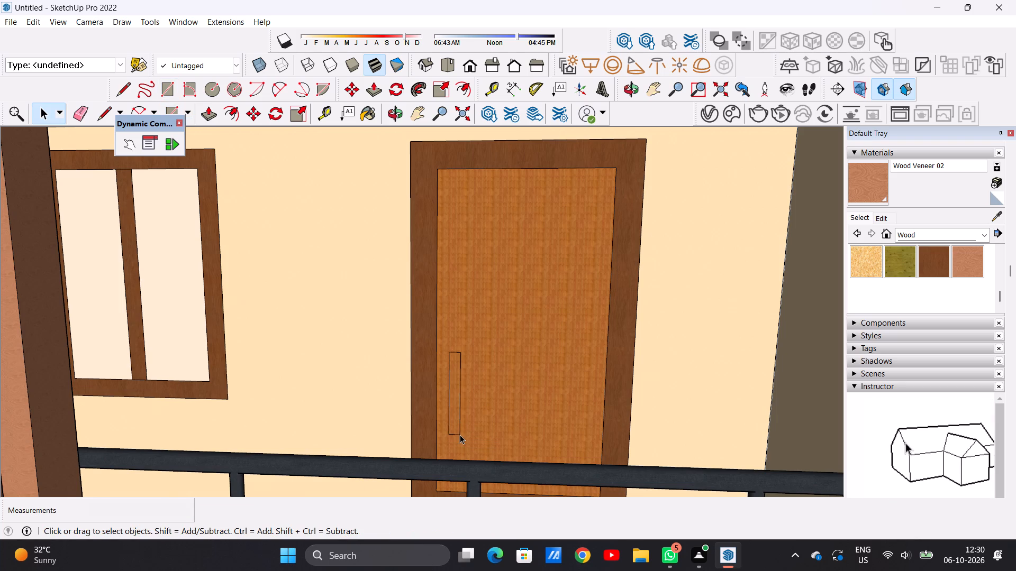
Paint the balcony door's handle rectangle with Wood Floor Light from Wood.
{"action": "scroll", "coordinate": [897, 268], "scroll_direction": "up", "scroll_amount": 2}
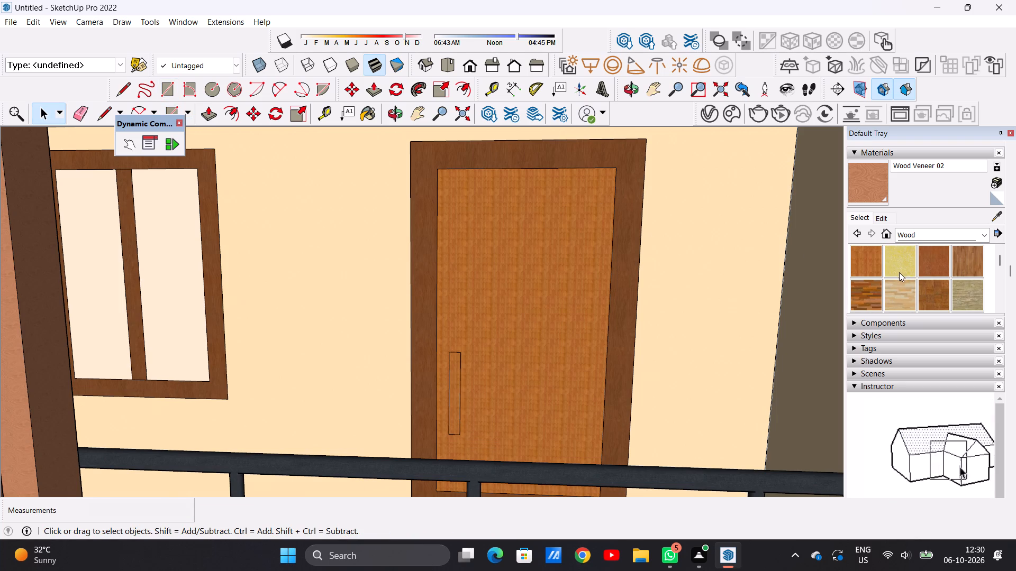
{"action": "left_click", "coordinate": [900, 291]}
{"action": "scroll", "coordinate": [455, 394], "scroll_direction": "up", "scroll_amount": 5}
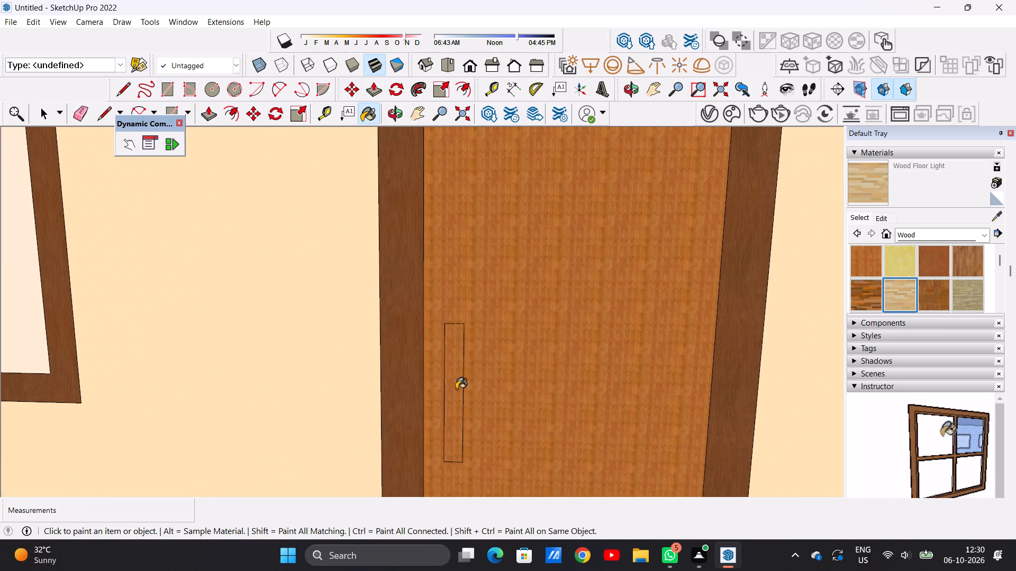
{"action": "left_click", "coordinate": [456, 388]}
{"action": "key", "text": "space"}
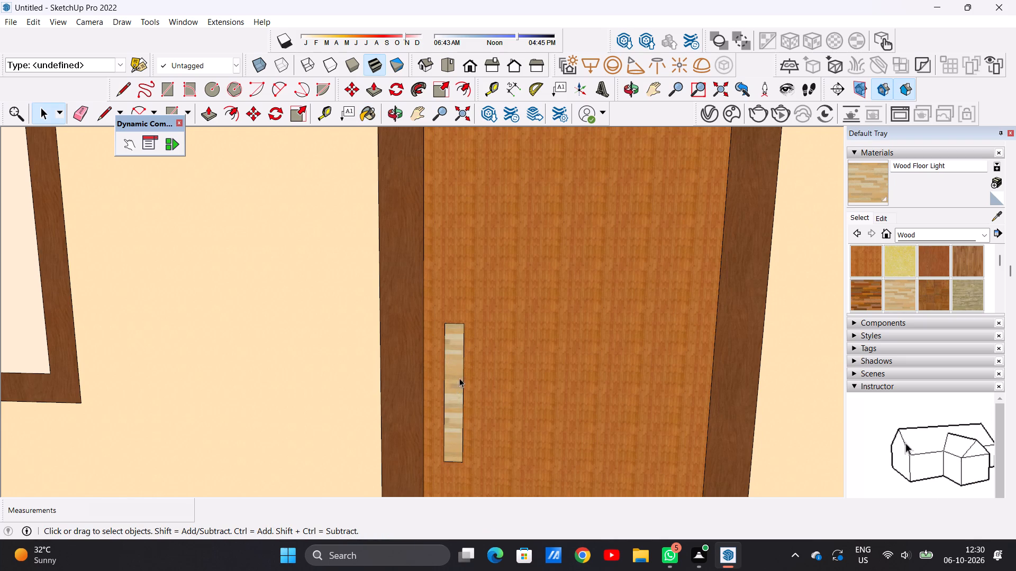
Examine the front elevation, the compound wall and the entrance gate for parts still needing colour.
{"action": "scroll", "coordinate": [465, 349], "scroll_direction": "down", "scroll_amount": 6}
{"action": "scroll", "coordinate": [493, 356], "scroll_direction": "down", "scroll_amount": 17}
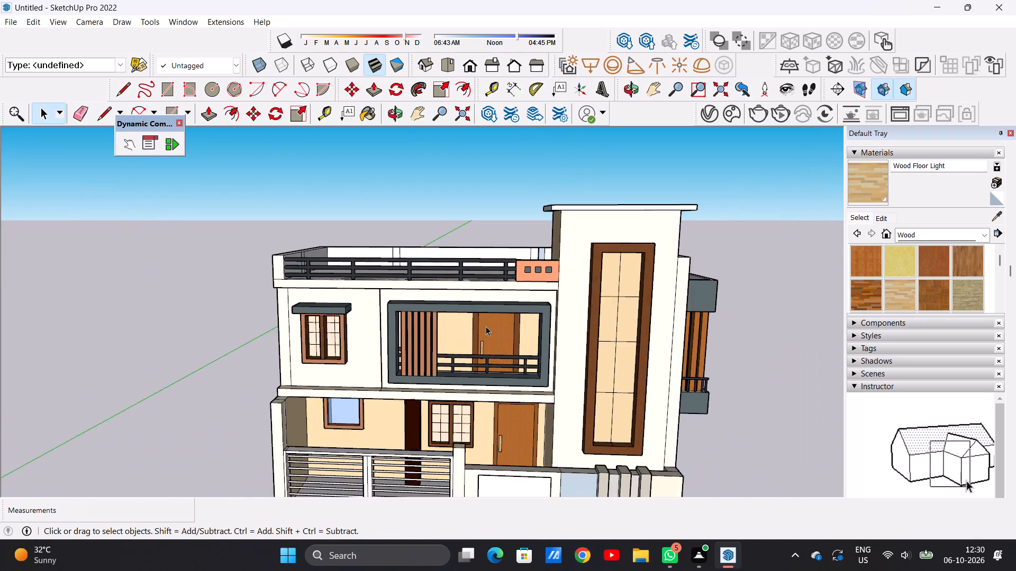
{"action": "scroll", "coordinate": [486, 326], "scroll_direction": "down", "scroll_amount": 6}
{"action": "scroll", "coordinate": [491, 391], "scroll_direction": "up", "scroll_amount": 11}
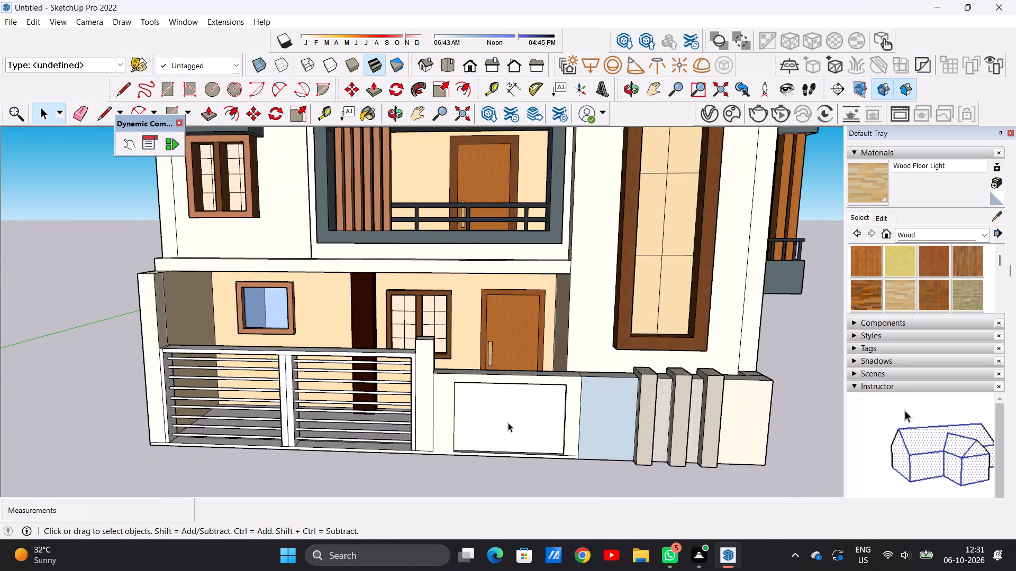
{"action": "scroll", "coordinate": [358, 369], "scroll_direction": "down", "scroll_amount": 6}
{"action": "scroll", "coordinate": [341, 388], "scroll_direction": "up", "scroll_amount": 6}
{"action": "middle_click_drag", "start_coordinate": [347, 401], "coordinate": [377, 367]}
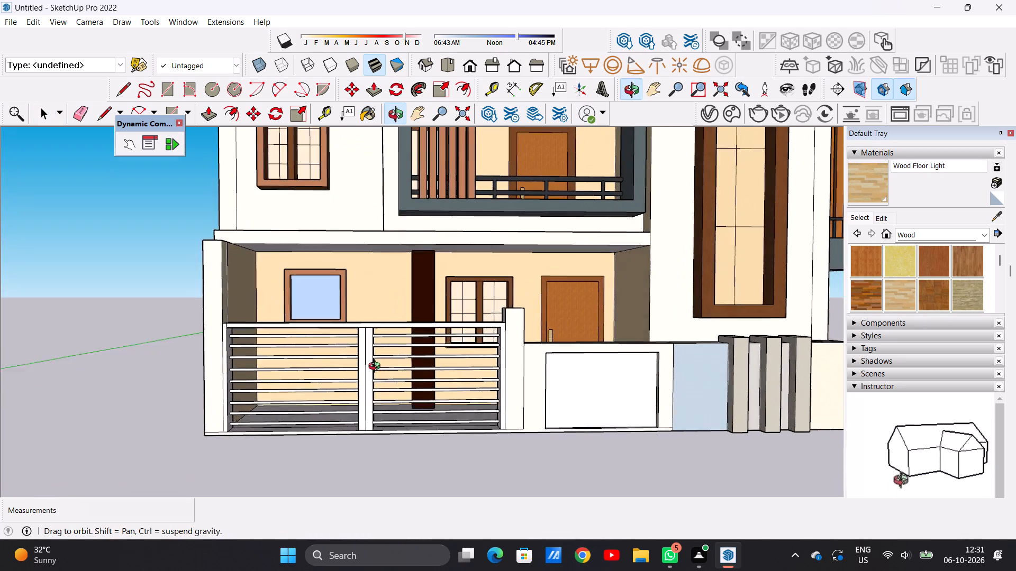
{"action": "middle_click_drag", "start_coordinate": [377, 367], "coordinate": [374, 389]}
{"action": "scroll", "coordinate": [375, 389], "scroll_direction": "up", "scroll_amount": 3}
{"action": "scroll", "coordinate": [379, 385], "scroll_direction": "down", "scroll_amount": 4}
{"action": "middle_click", "coordinate": [380, 393]}
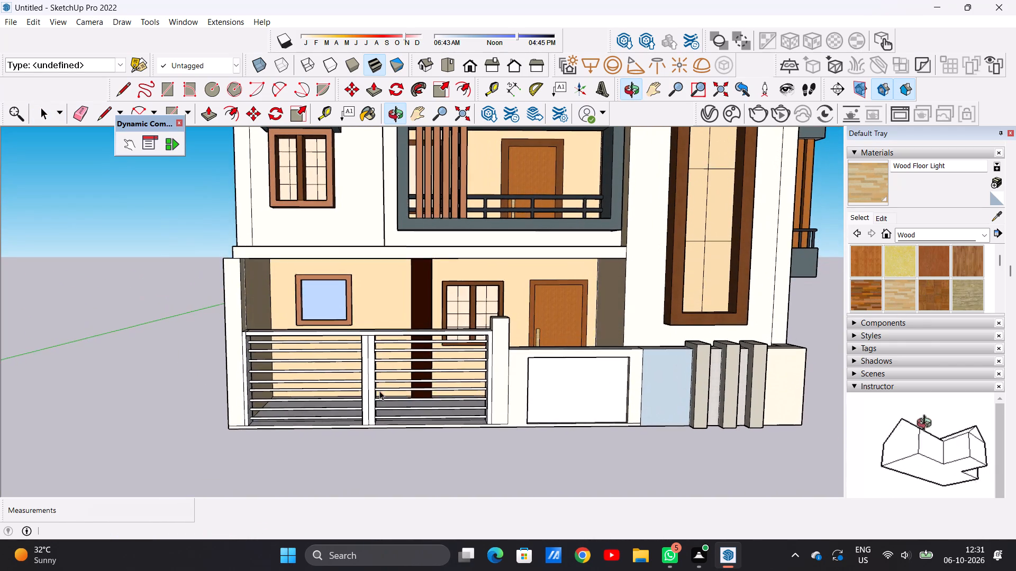
{"action": "middle_click_drag", "start_coordinate": [376, 382], "coordinate": [378, 370]}
{"action": "scroll", "coordinate": [366, 363], "scroll_direction": "up", "scroll_amount": 4}
{"action": "scroll", "coordinate": [373, 365], "scroll_direction": "down", "scroll_amount": 5}
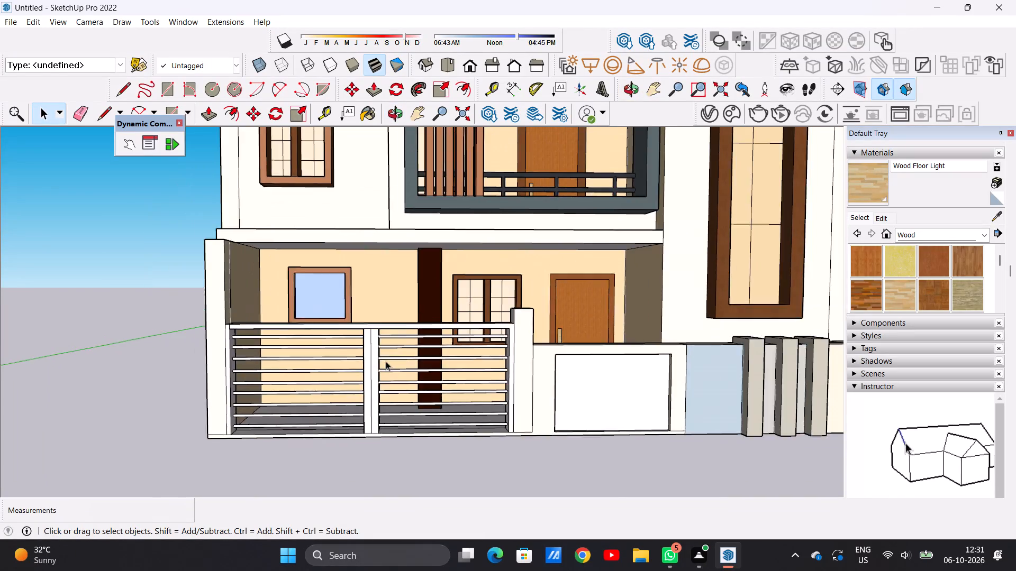
{"action": "middle_click_drag", "start_coordinate": [386, 361], "coordinate": [327, 374]}
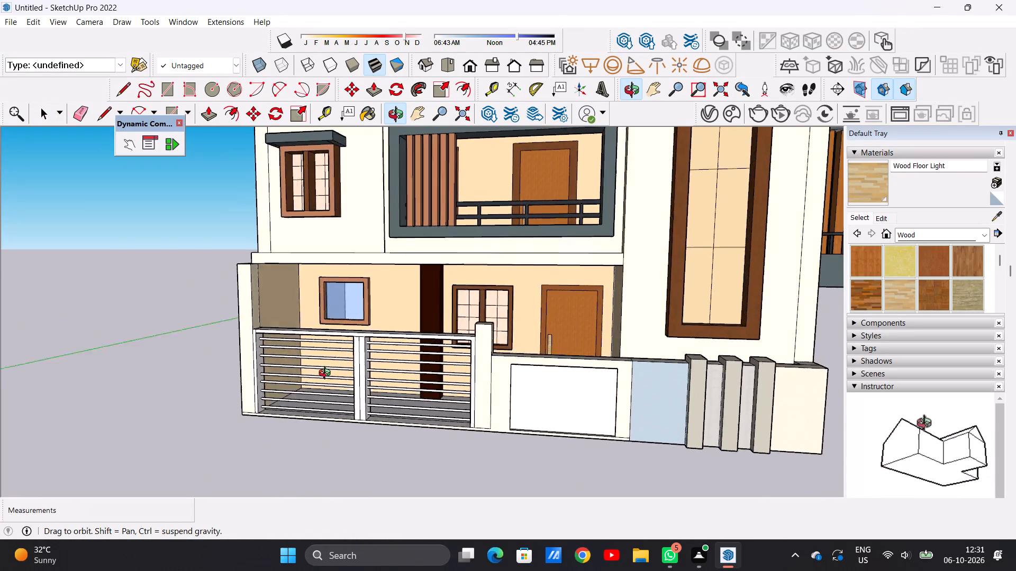
{"action": "middle_click_drag", "start_coordinate": [327, 374], "coordinate": [381, 354]}
{"action": "scroll", "coordinate": [380, 354], "scroll_direction": "up", "scroll_amount": 4}
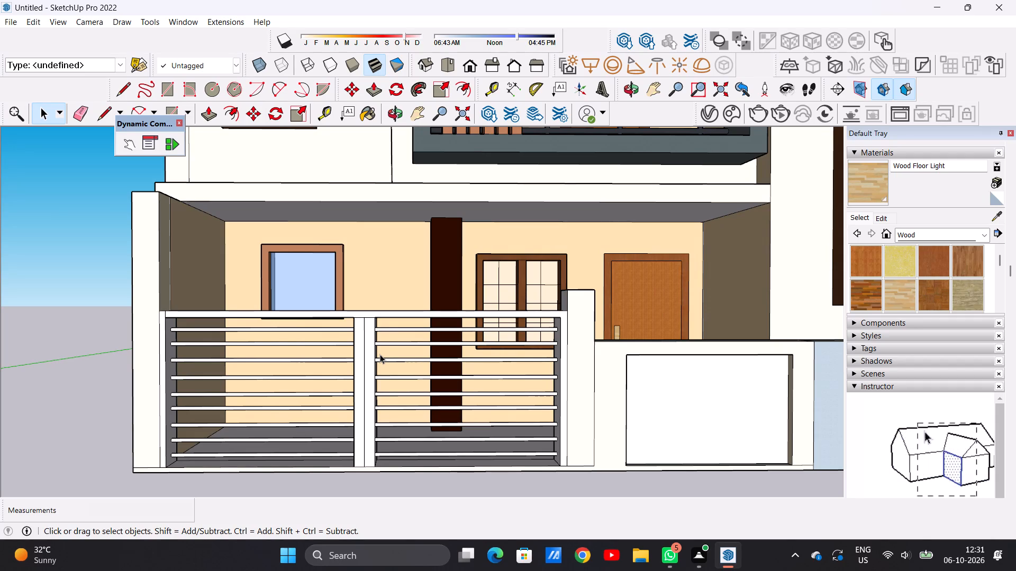
Paint the entrance gate's two middle posts and its surrounding frame with Color M07 from Colors.
{"action": "left_click", "coordinate": [978, 236]}
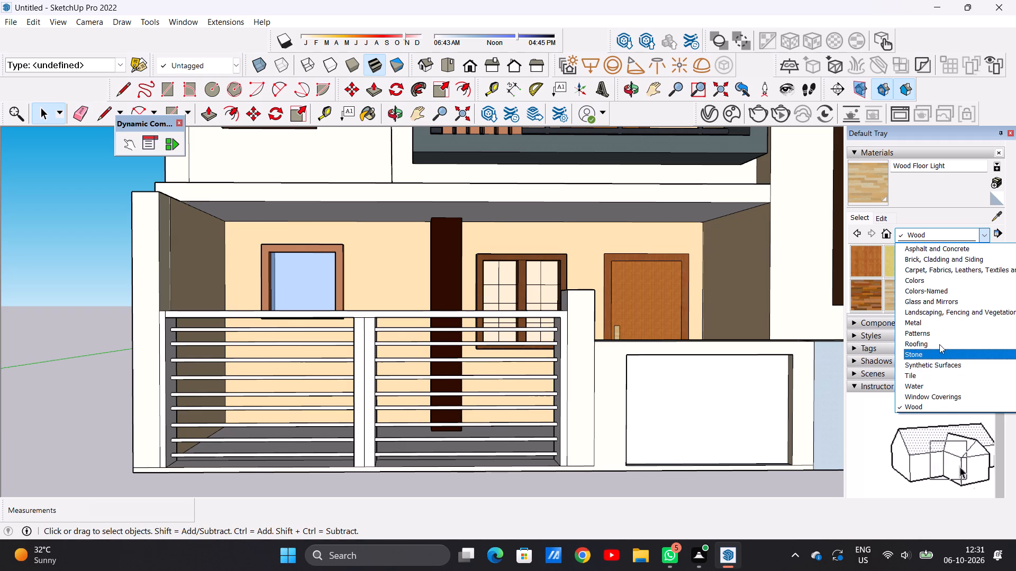
{"action": "left_click", "coordinate": [933, 277]}
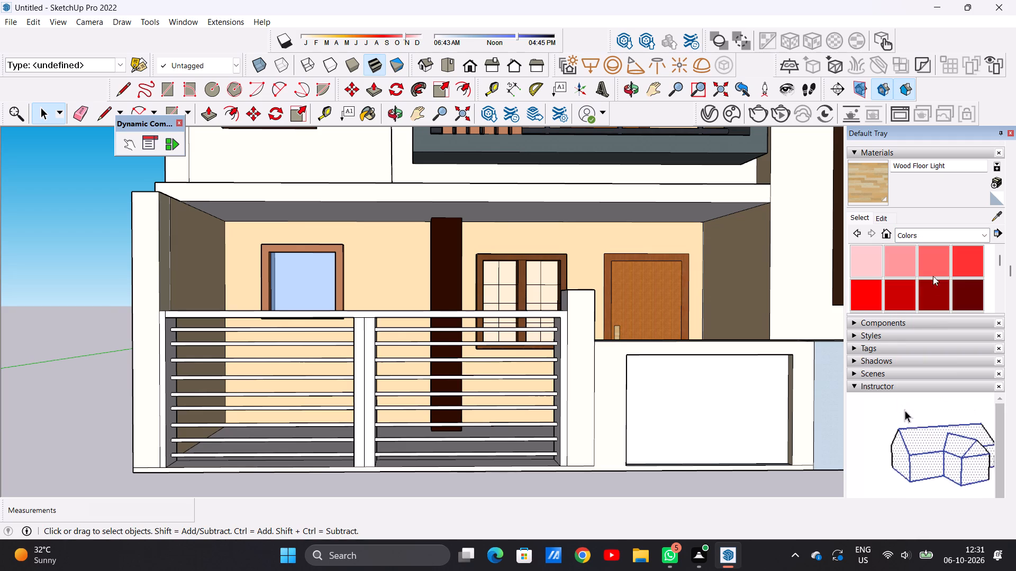
{"action": "scroll", "coordinate": [941, 286], "scroll_direction": "down", "scroll_amount": 13}
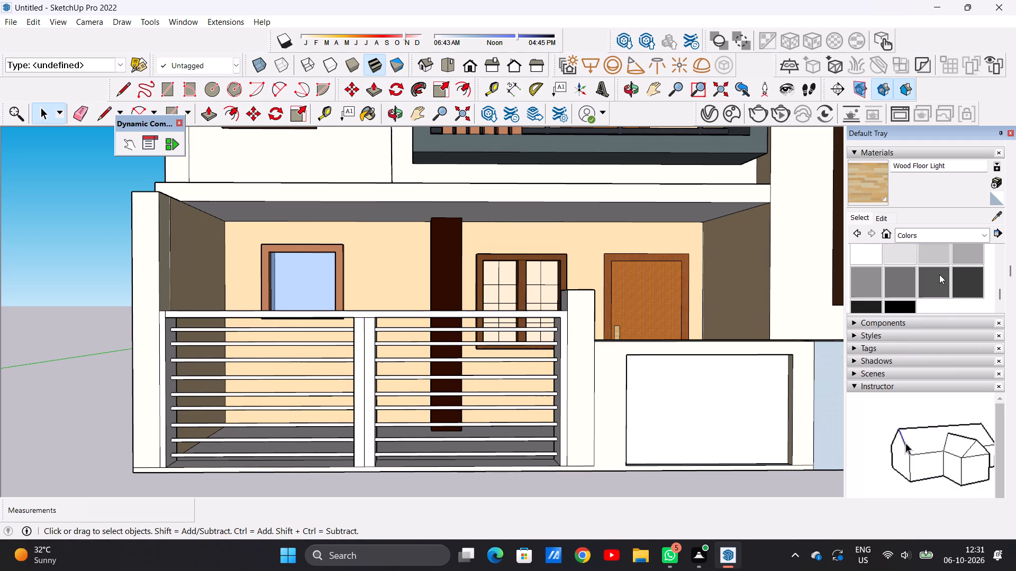
{"action": "scroll", "coordinate": [939, 274], "scroll_direction": "down", "scroll_amount": 1}
{"action": "scroll", "coordinate": [939, 274], "scroll_direction": "up", "scroll_amount": 1}
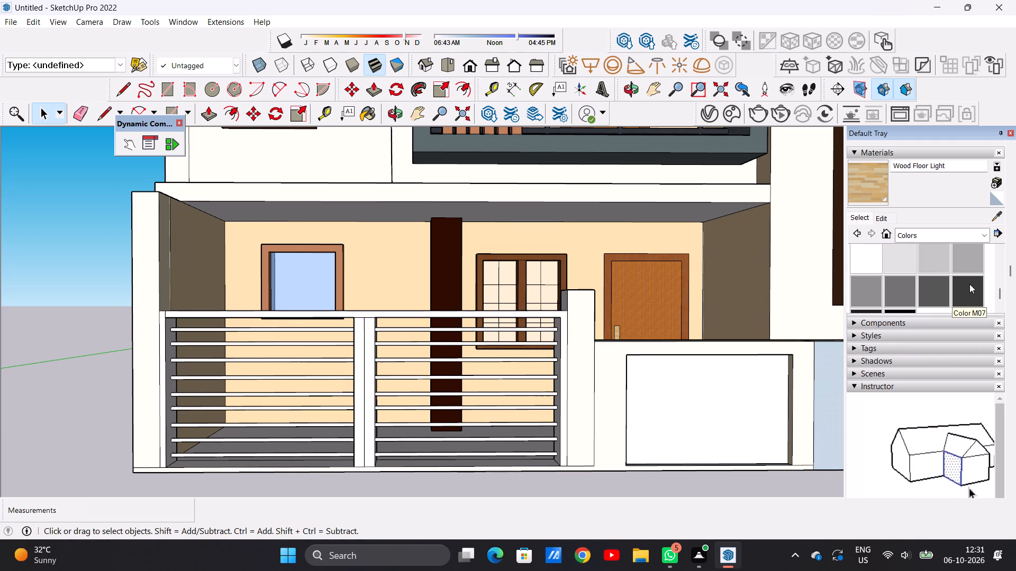
{"action": "left_click", "coordinate": [969, 284]}
{"action": "scroll", "coordinate": [358, 323], "scroll_direction": "up", "scroll_amount": 4}
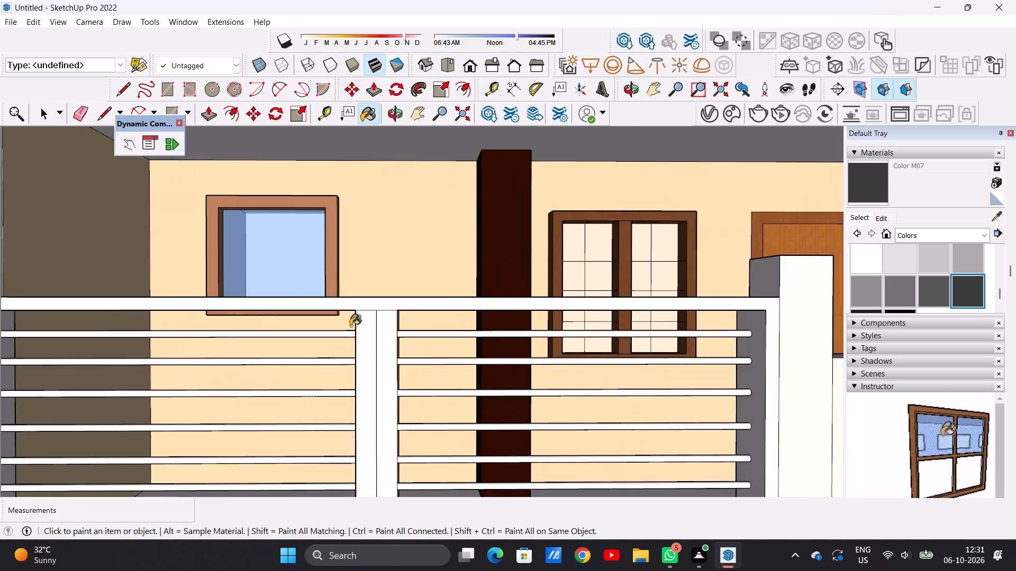
{"action": "scroll", "coordinate": [350, 326], "scroll_direction": "up", "scroll_amount": 2}
{"action": "left_click", "coordinate": [362, 325]}
{"action": "left_click", "coordinate": [386, 325]}
{"action": "scroll", "coordinate": [385, 326], "scroll_direction": "down", "scroll_amount": 9}
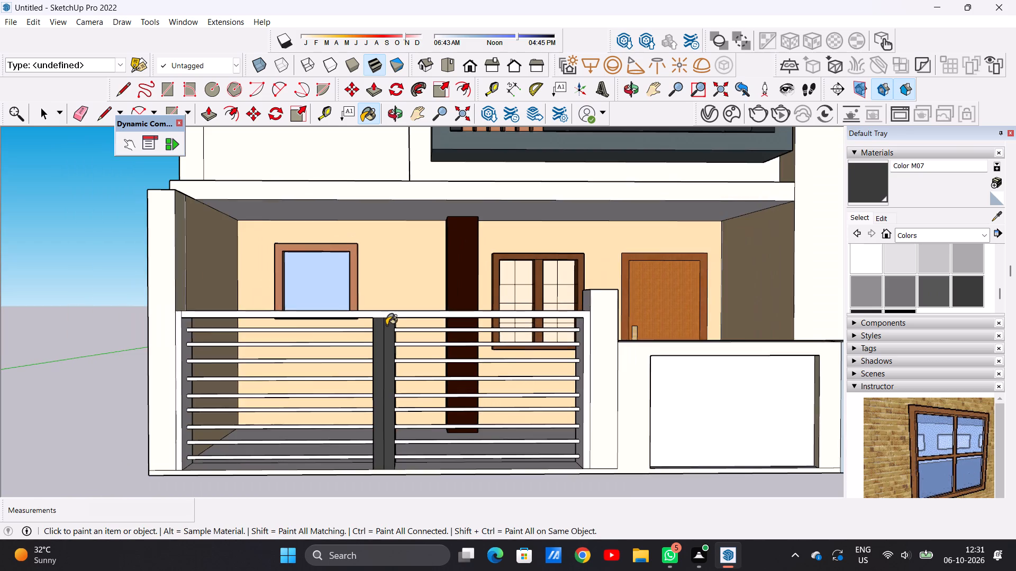
{"action": "scroll", "coordinate": [391, 321], "scroll_direction": "up", "scroll_amount": 5}
{"action": "left_click", "coordinate": [392, 309]}
{"action": "scroll", "coordinate": [391, 309], "scroll_direction": "down", "scroll_amount": 12}
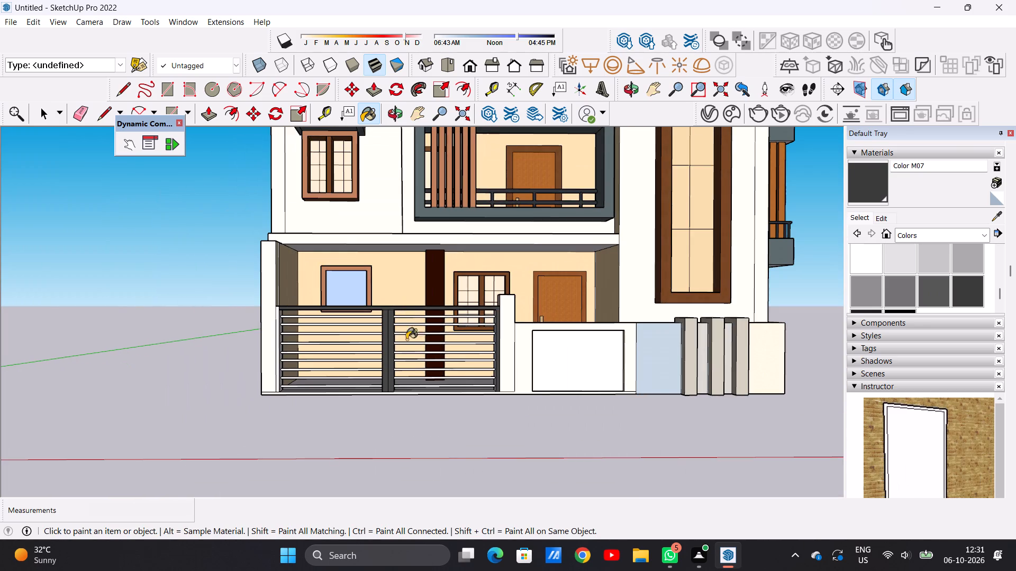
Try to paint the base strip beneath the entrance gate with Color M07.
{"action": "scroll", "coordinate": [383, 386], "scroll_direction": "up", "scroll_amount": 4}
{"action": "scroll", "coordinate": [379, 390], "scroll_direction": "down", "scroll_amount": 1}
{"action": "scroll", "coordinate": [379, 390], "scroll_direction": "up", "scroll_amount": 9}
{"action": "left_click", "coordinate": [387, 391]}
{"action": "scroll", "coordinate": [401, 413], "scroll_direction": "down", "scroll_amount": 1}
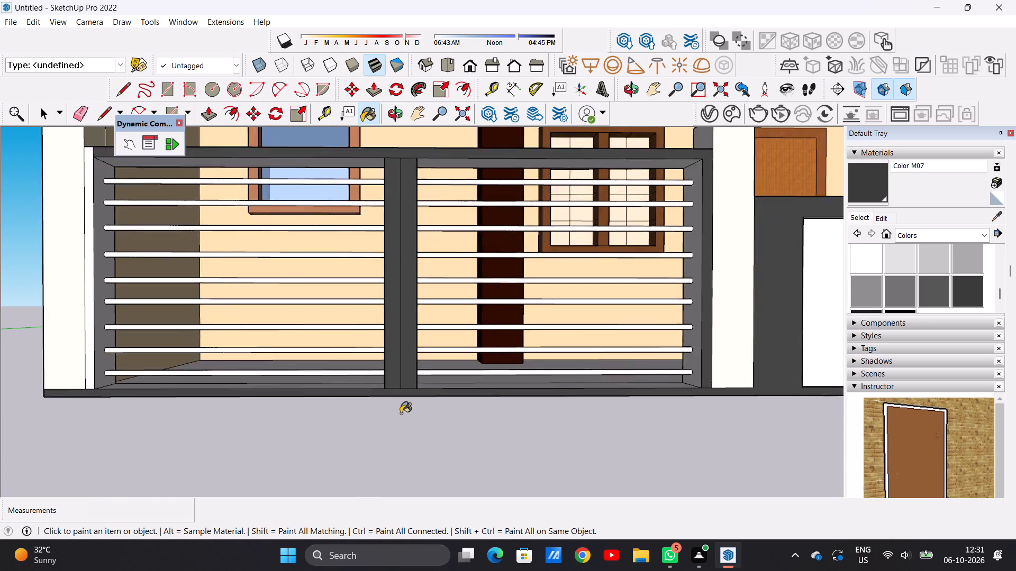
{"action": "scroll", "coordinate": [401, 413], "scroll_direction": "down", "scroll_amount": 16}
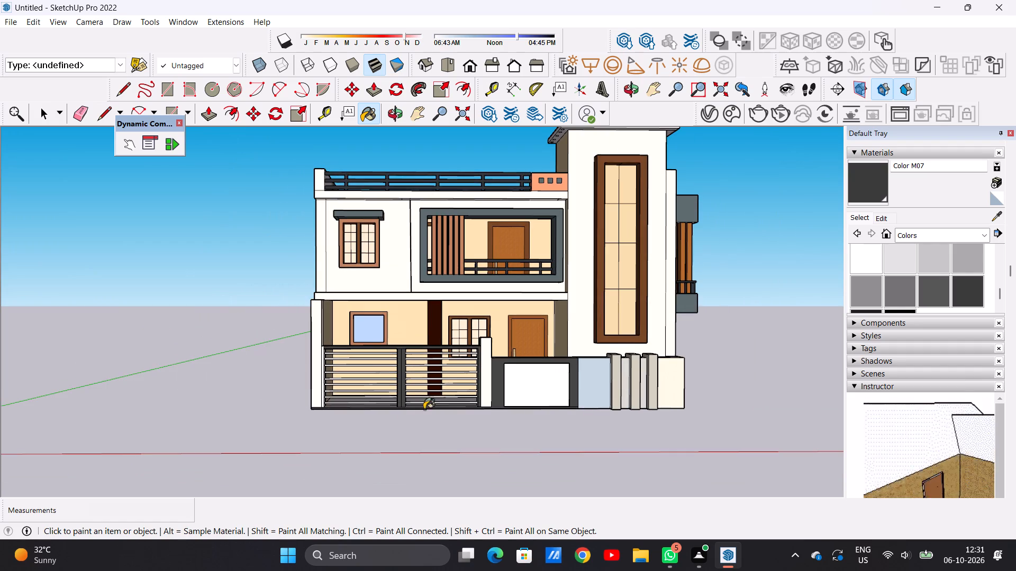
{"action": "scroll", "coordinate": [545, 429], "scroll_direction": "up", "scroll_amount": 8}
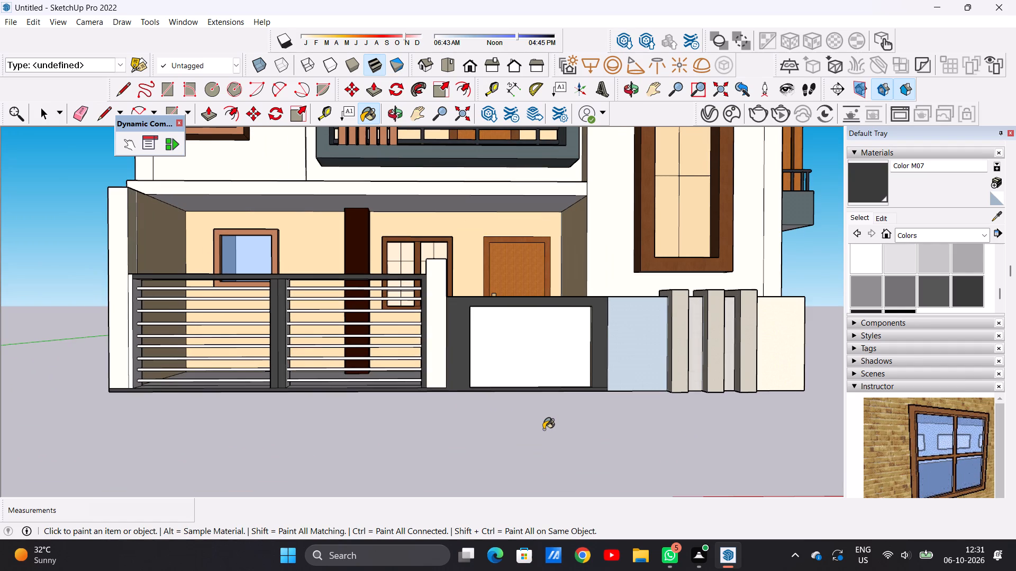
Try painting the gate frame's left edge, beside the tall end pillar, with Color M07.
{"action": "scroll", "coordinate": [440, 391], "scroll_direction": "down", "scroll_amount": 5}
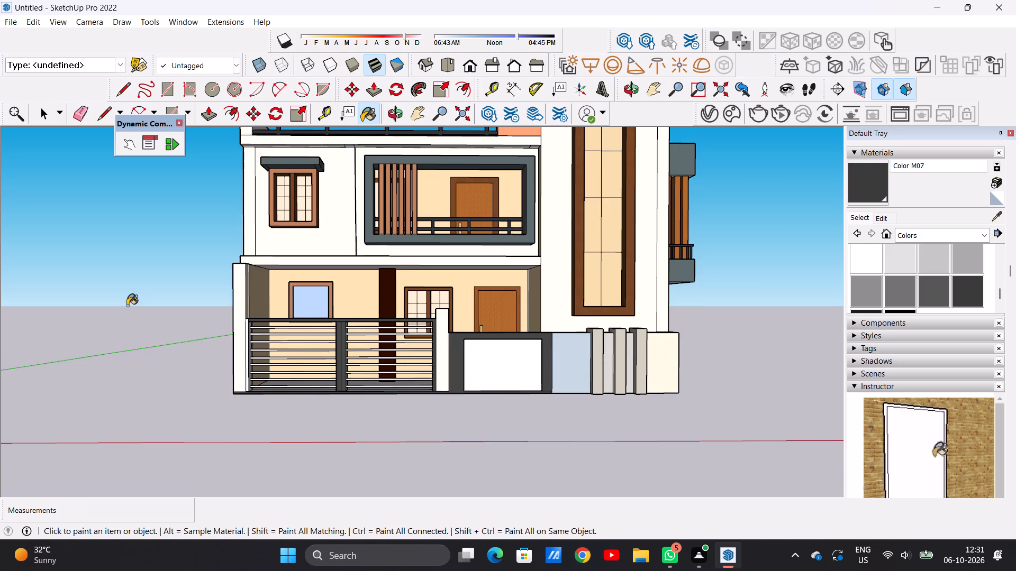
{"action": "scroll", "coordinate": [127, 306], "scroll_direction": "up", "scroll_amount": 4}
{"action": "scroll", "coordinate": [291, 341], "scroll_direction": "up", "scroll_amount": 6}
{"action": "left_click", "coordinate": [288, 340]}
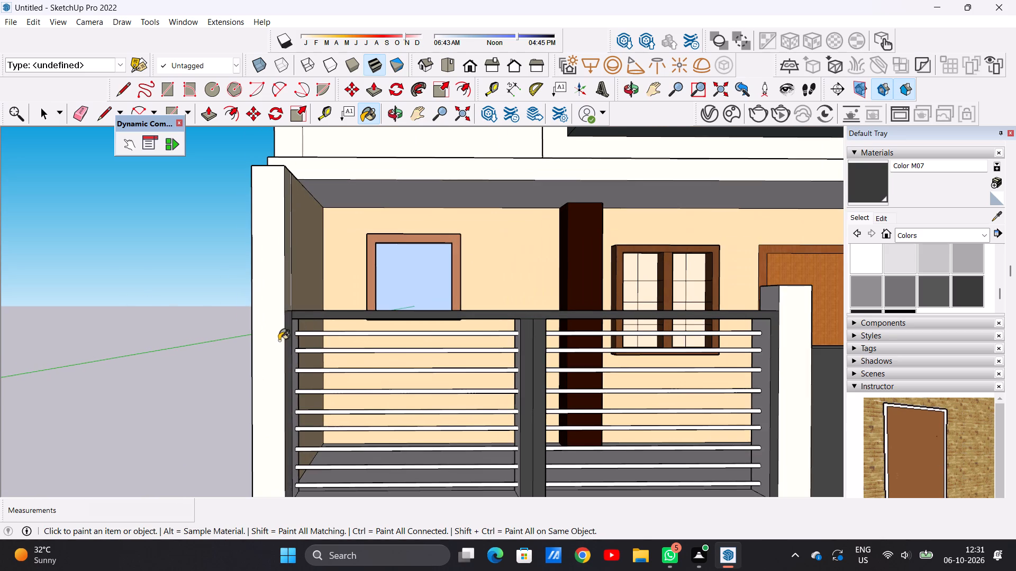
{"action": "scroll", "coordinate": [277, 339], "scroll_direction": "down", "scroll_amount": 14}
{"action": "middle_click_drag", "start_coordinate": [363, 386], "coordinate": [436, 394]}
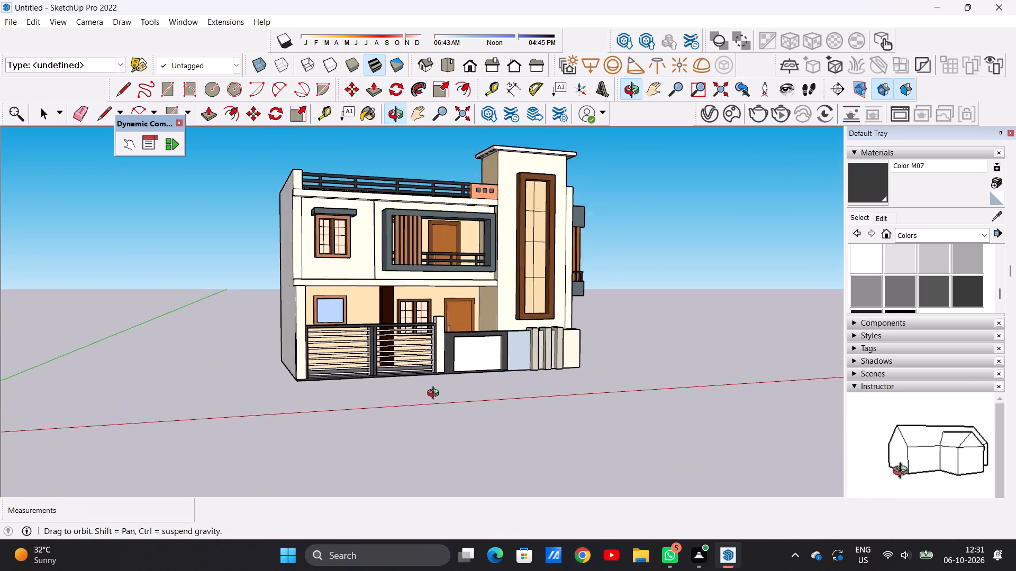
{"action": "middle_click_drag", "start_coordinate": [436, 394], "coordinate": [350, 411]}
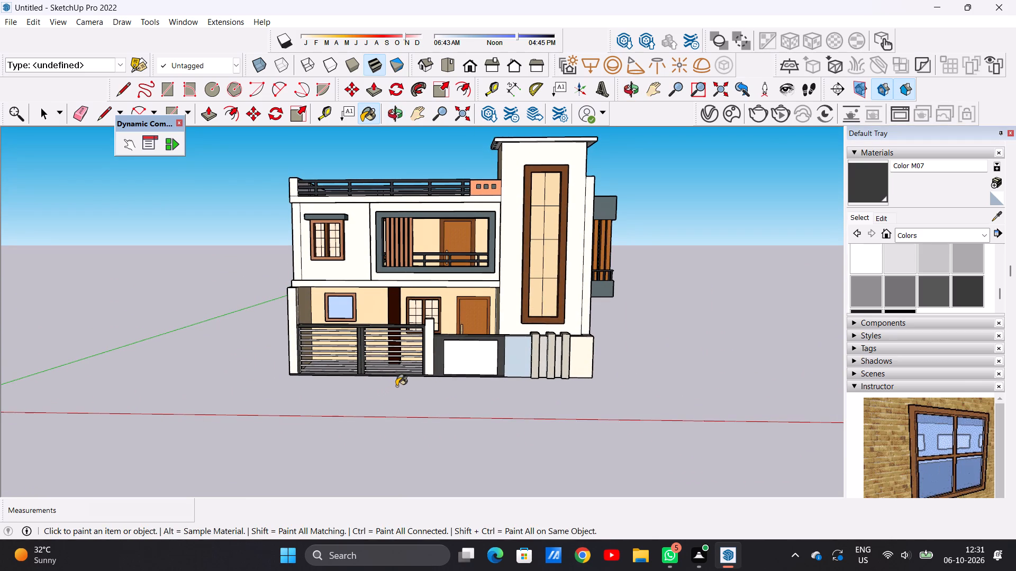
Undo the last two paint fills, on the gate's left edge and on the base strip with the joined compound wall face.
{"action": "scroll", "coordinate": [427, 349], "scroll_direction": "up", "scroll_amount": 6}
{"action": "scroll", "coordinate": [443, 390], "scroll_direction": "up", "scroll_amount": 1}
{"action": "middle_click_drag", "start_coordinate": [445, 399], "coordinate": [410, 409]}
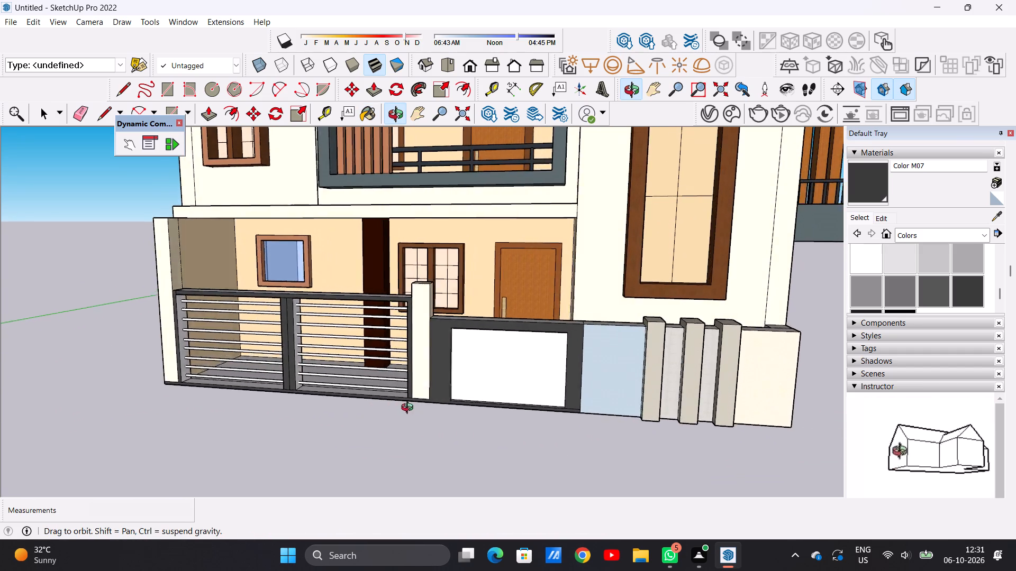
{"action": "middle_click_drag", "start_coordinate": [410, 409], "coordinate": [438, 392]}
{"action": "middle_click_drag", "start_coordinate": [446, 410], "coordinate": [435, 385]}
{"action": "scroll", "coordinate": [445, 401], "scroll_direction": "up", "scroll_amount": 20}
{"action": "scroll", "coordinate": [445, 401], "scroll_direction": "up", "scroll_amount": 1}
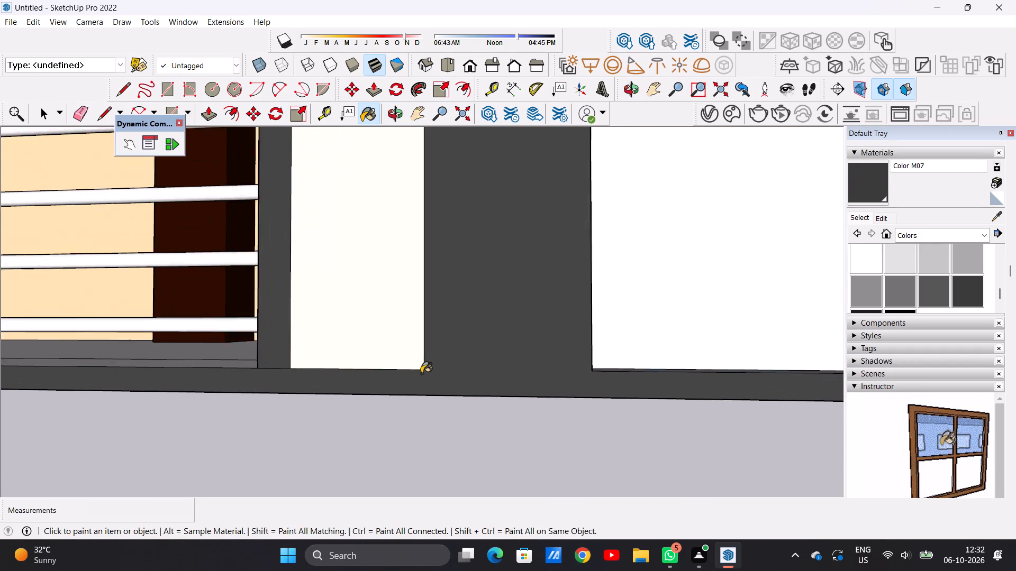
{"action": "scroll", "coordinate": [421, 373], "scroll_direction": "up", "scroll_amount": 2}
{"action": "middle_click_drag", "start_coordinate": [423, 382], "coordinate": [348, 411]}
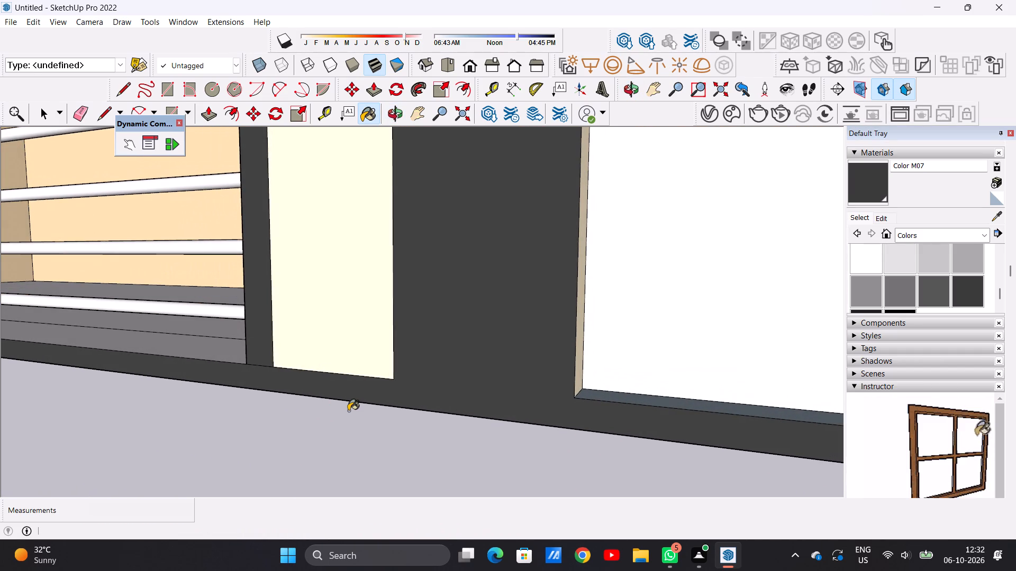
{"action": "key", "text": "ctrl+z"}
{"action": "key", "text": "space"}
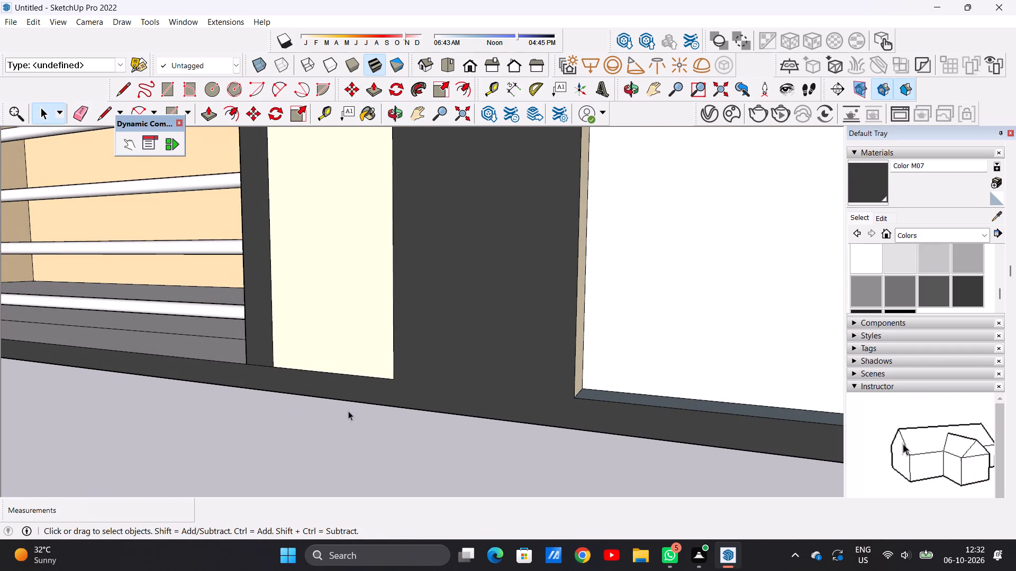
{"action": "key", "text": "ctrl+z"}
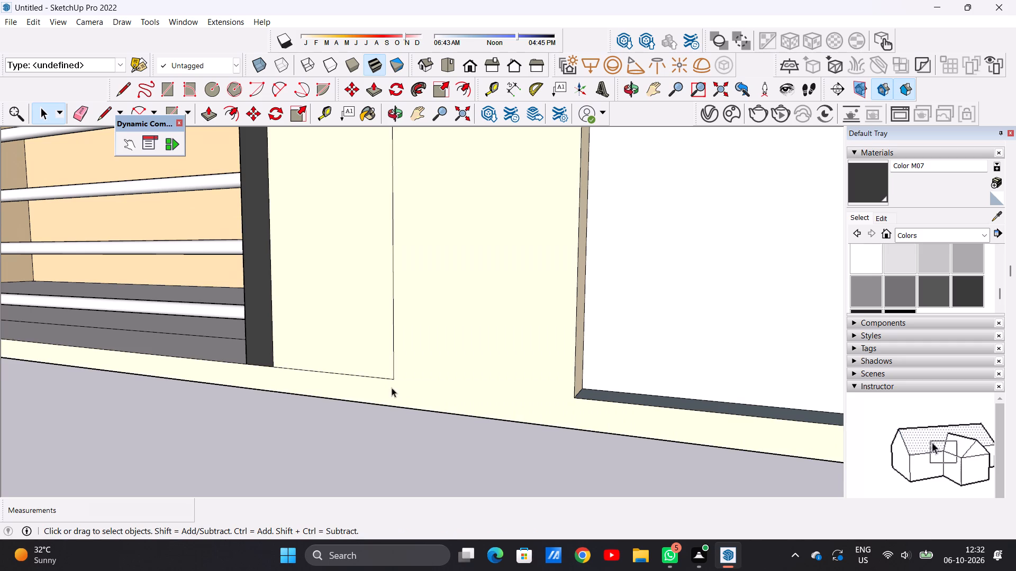
Draw a 9" vertical line from the short pillar's lower corner to the ground edge, separating the gate's base strip from the compound wall.
{"action": "scroll", "coordinate": [394, 384], "scroll_direction": "up", "scroll_amount": 5}
{"action": "key", "text": "l"}
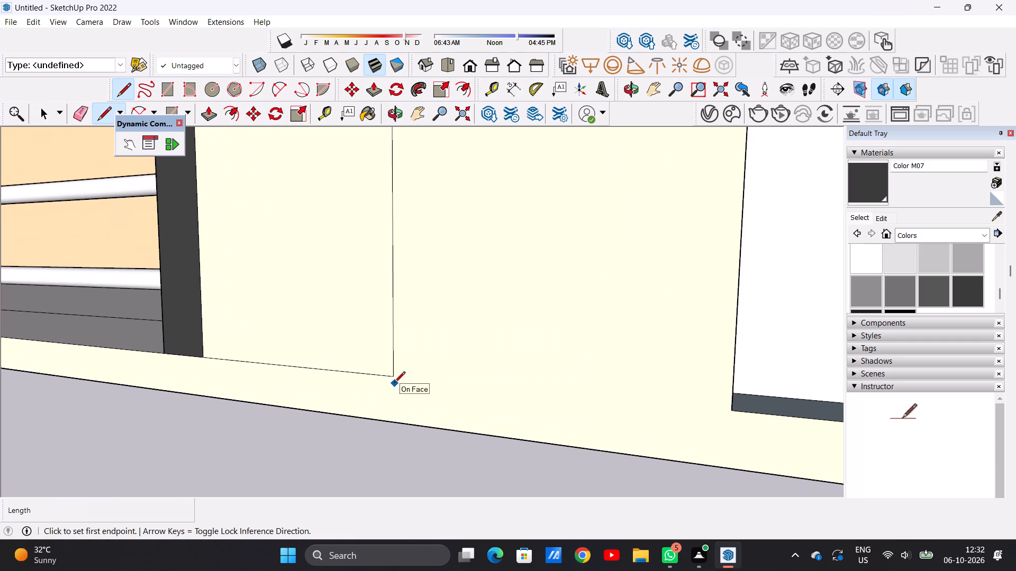
{"action": "left_click", "coordinate": [391, 374]}
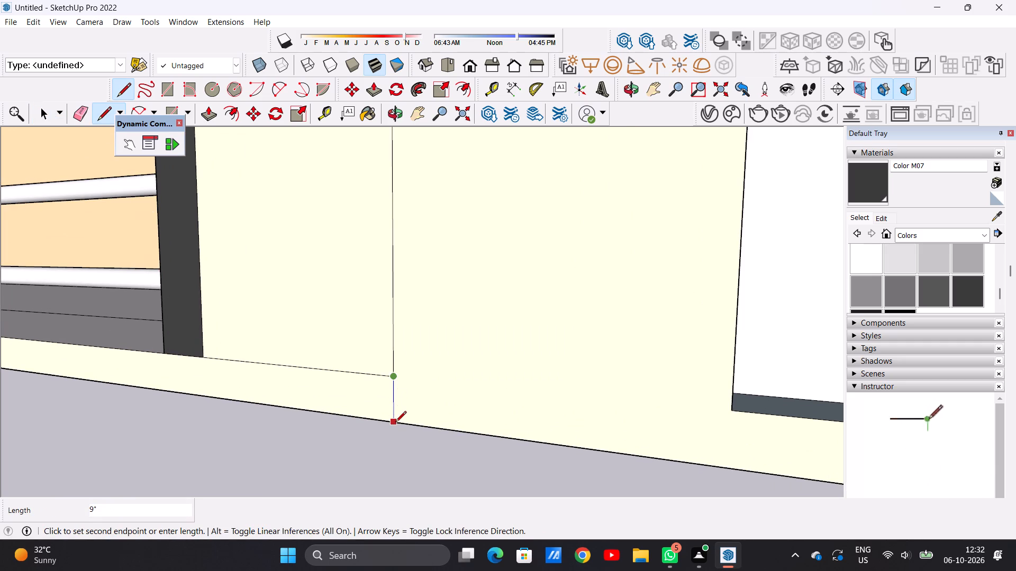
{"action": "left_click", "coordinate": [395, 423]}
{"action": "scroll", "coordinate": [404, 428], "scroll_direction": "down", "scroll_amount": 20}
{"action": "scroll", "coordinate": [404, 428], "scroll_direction": "down", "scroll_amount": 7}
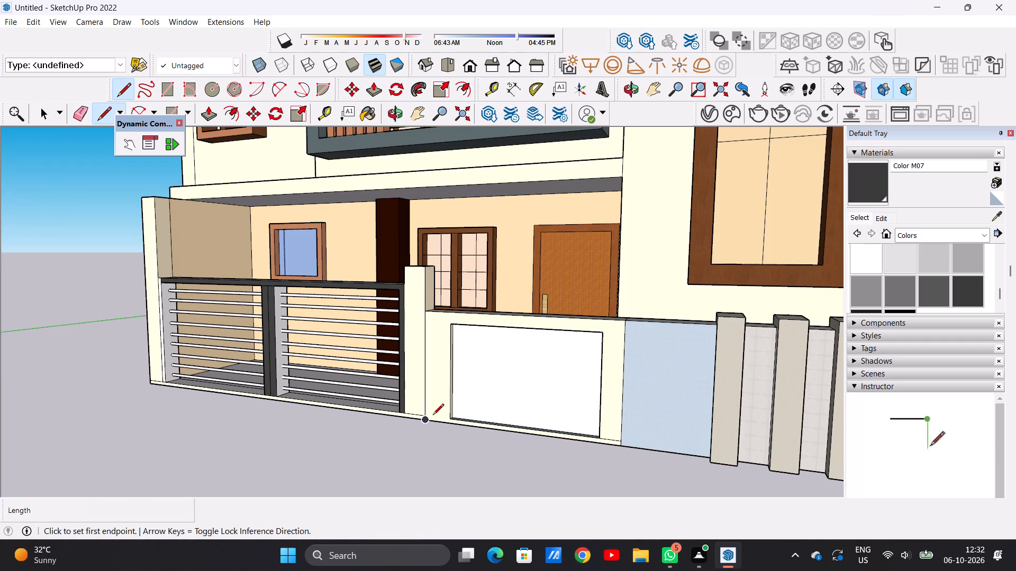
{"action": "key", "text": "space"}
Paint the base strip beneath the entrance gate with Color M07 from Colors.
{"action": "middle_click_drag", "start_coordinate": [366, 411], "coordinate": [479, 393]}
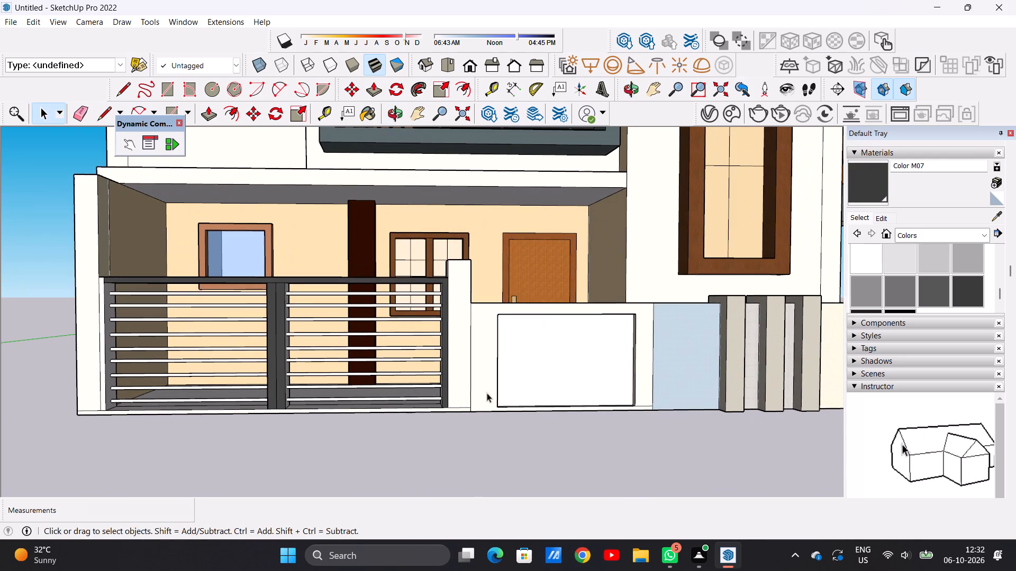
{"action": "left_click", "coordinate": [963, 286]}
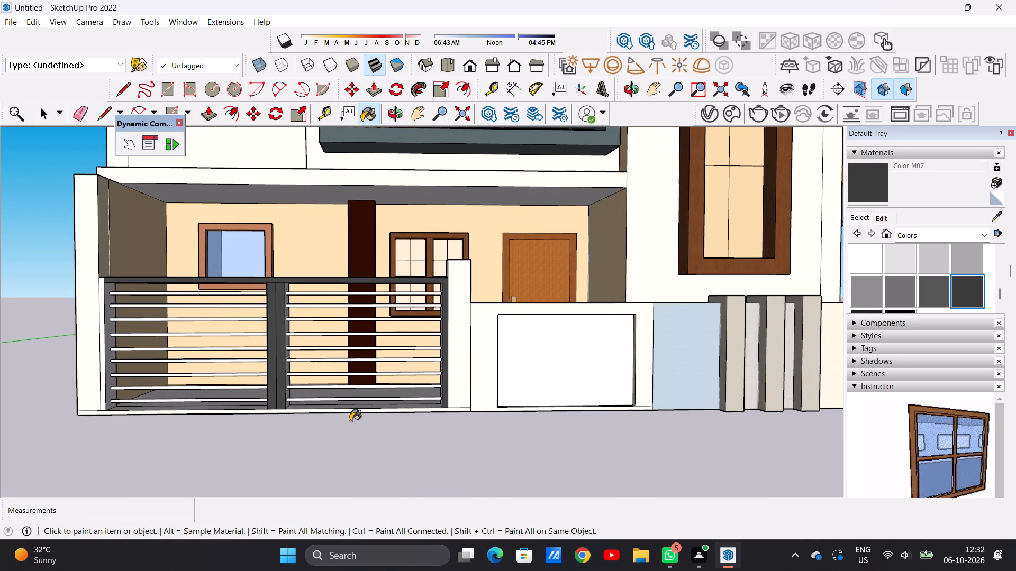
{"action": "scroll", "coordinate": [348, 422], "scroll_direction": "up", "scroll_amount": 11}
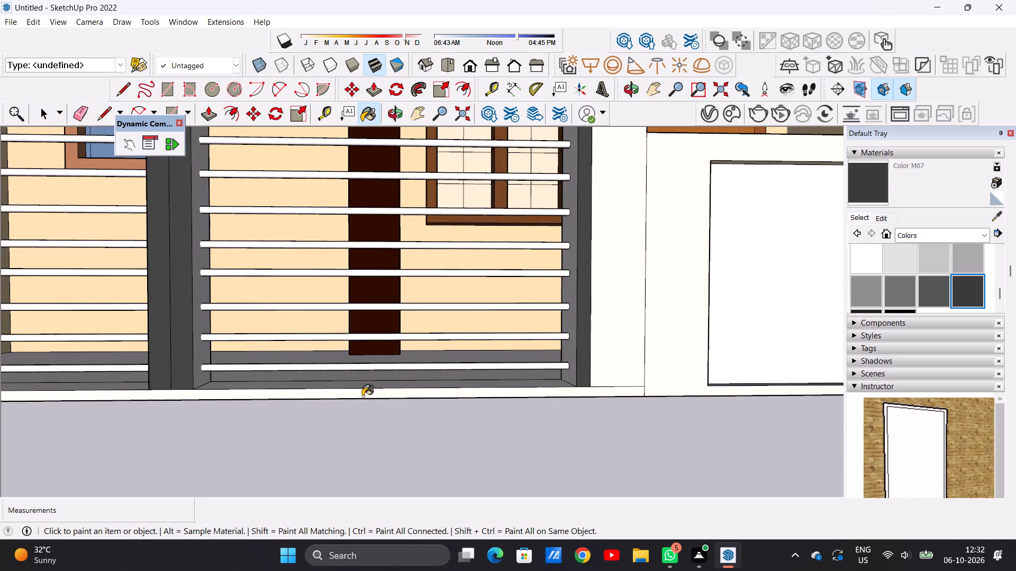
{"action": "left_click", "coordinate": [362, 396]}
{"action": "scroll", "coordinate": [383, 415], "scroll_direction": "down", "scroll_amount": 17}
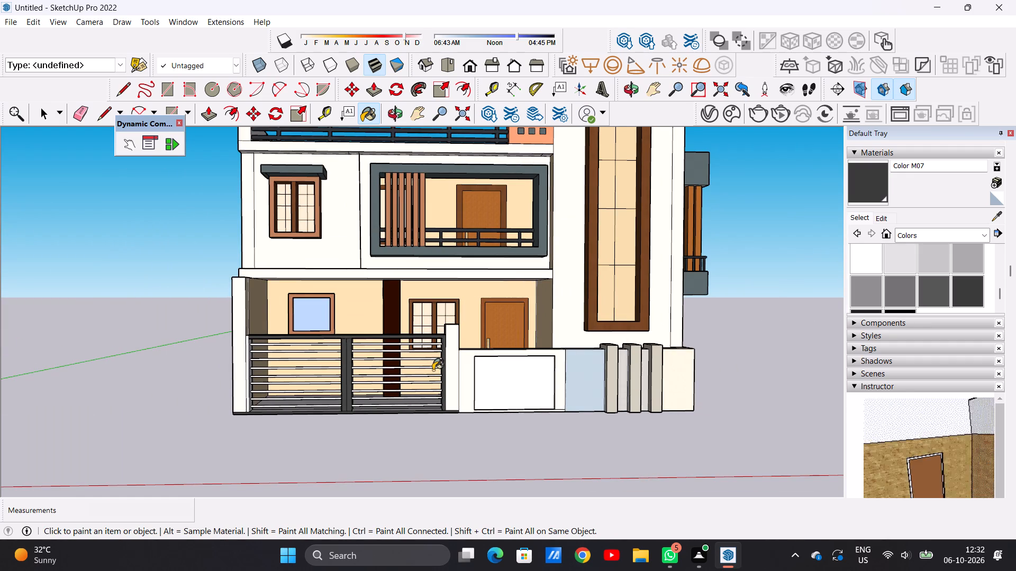
Paint the gate frame's edge beside the tall end pillar and that end post's inner side with Color M07.
{"action": "scroll", "coordinate": [275, 372], "scroll_direction": "up", "scroll_amount": 10}
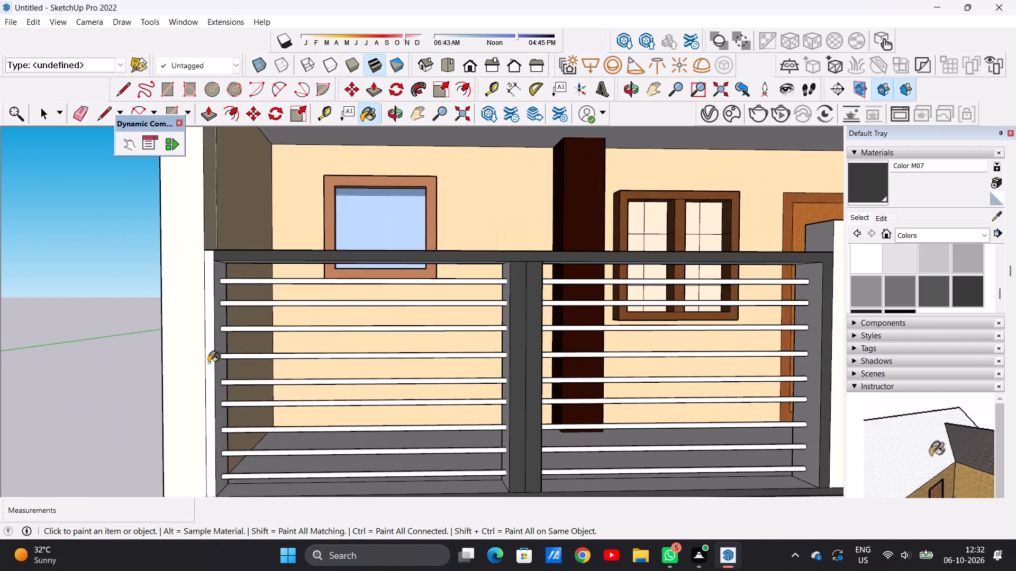
{"action": "left_click", "coordinate": [208, 363]}
{"action": "scroll", "coordinate": [325, 327], "scroll_direction": "down", "scroll_amount": 4}
{"action": "middle_click_drag", "start_coordinate": [343, 337], "coordinate": [242, 381]}
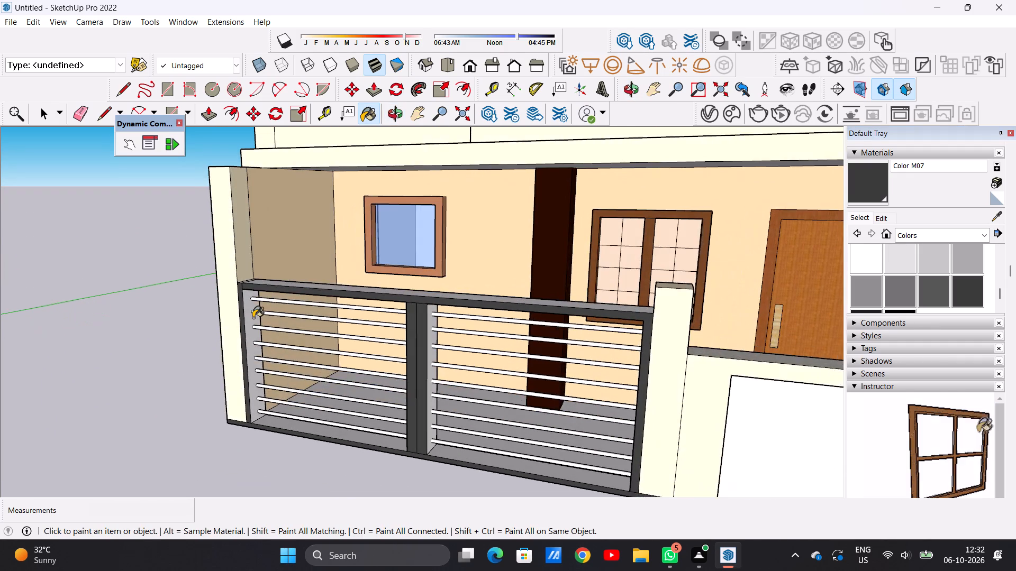
{"action": "scroll", "coordinate": [253, 317], "scroll_direction": "up", "scroll_amount": 7}
{"action": "left_click", "coordinate": [245, 310]}
{"action": "scroll", "coordinate": [244, 330], "scroll_direction": "down", "scroll_amount": 12}
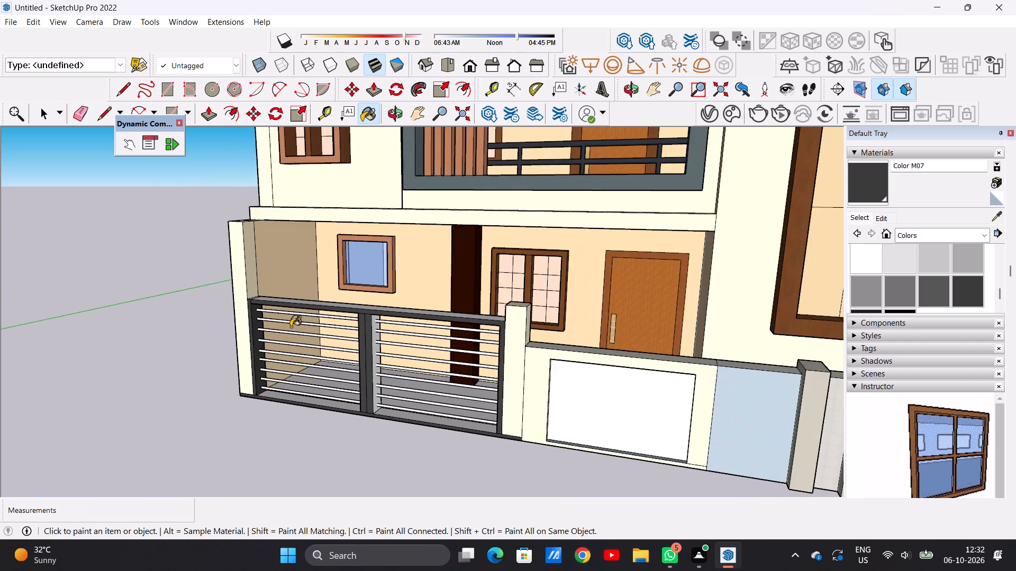
Paint the side faces of the gate's middle post and short-pillar end post that face the tall pillar with Color M07.
{"action": "middle_click_drag", "start_coordinate": [303, 380], "coordinate": [563, 362]}
{"action": "scroll", "coordinate": [404, 341], "scroll_direction": "up", "scroll_amount": 4}
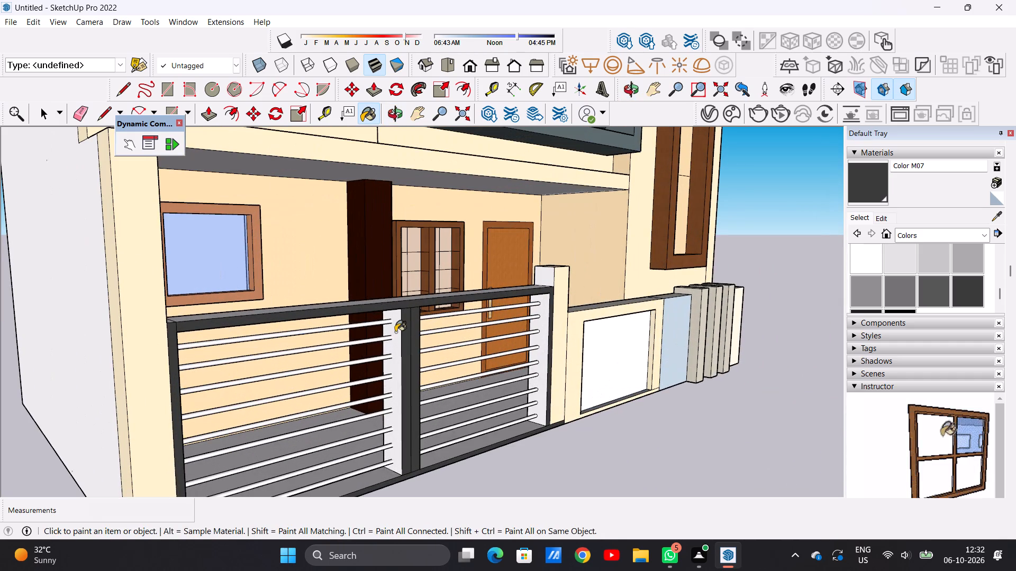
{"action": "left_click", "coordinate": [395, 332]}
{"action": "scroll", "coordinate": [544, 330], "scroll_direction": "up", "scroll_amount": 5}
{"action": "left_click", "coordinate": [547, 310]}
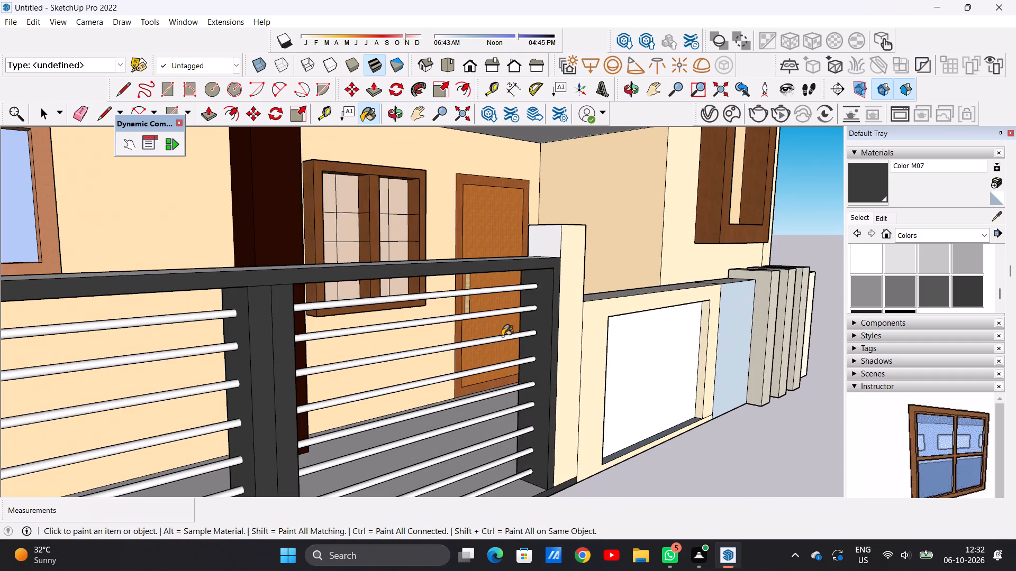
Paint the middle post's side facing the short pillar and the gate frame's top face with Color M07.
{"action": "scroll", "coordinate": [502, 340], "scroll_direction": "down", "scroll_amount": 10}
{"action": "middle_click_drag", "start_coordinate": [485, 351], "coordinate": [271, 390]}
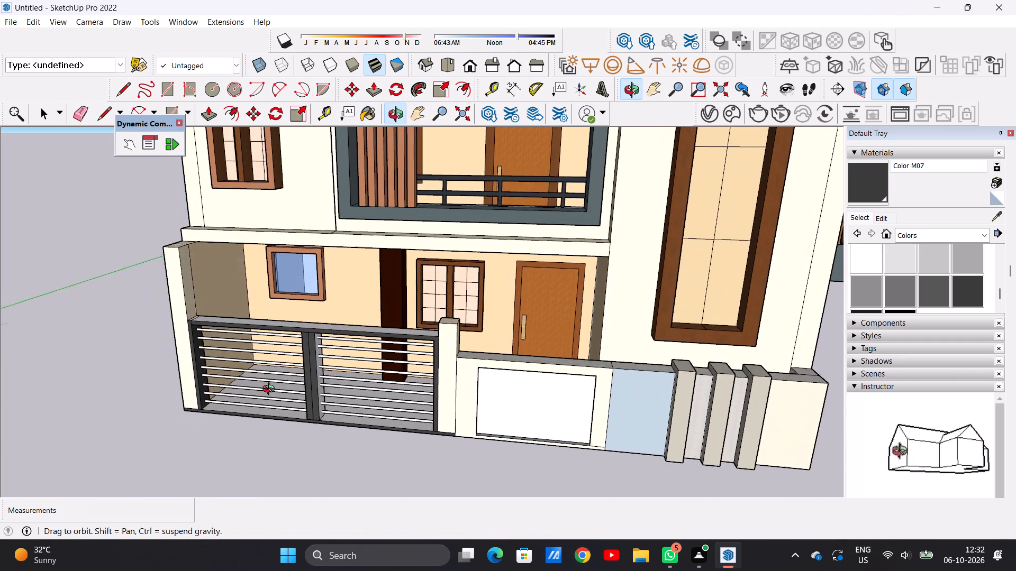
{"action": "middle_click_drag", "start_coordinate": [271, 390], "coordinate": [272, 390]}
{"action": "scroll", "coordinate": [327, 334], "scroll_direction": "up", "scroll_amount": 12}
{"action": "left_click", "coordinate": [312, 354]}
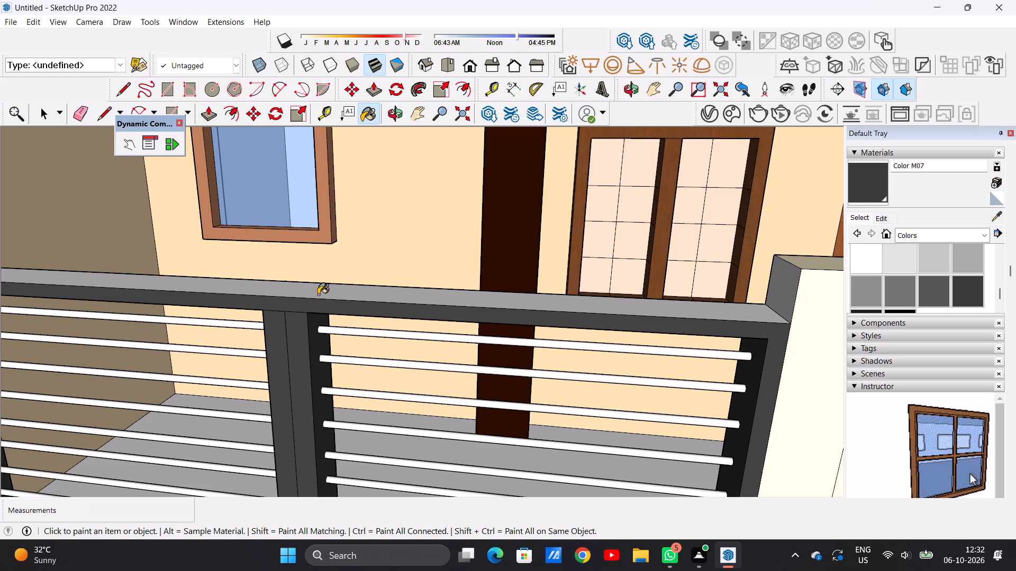
{"action": "left_click", "coordinate": [318, 294]}
{"action": "scroll", "coordinate": [414, 337], "scroll_direction": "down", "scroll_amount": 18}
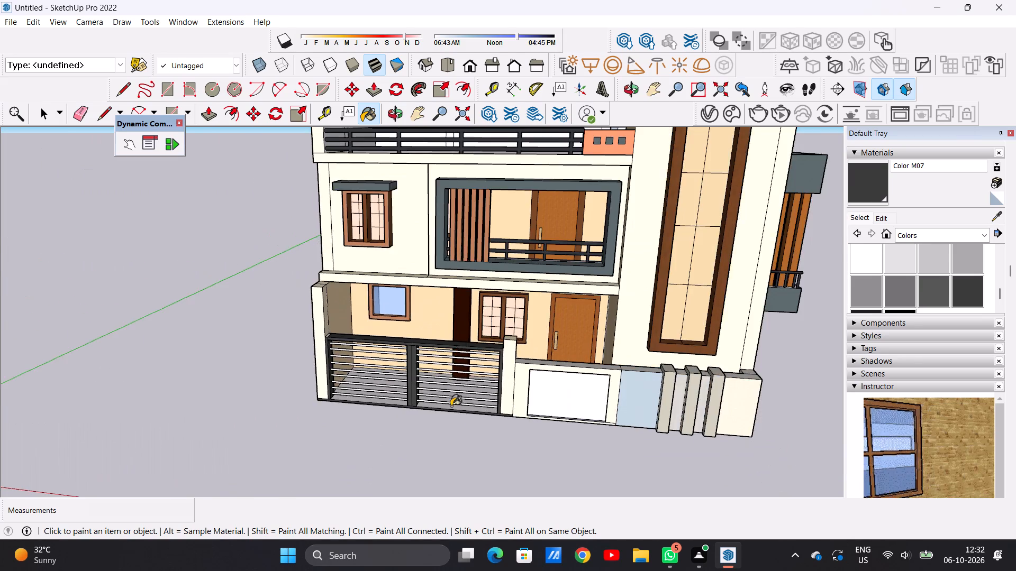
Paint the rear faces of the gate's two middle posts with Color M07 from inside the porch.
{"action": "middle_click_drag", "start_coordinate": [451, 406], "coordinate": [494, 371]}
{"action": "scroll", "coordinate": [485, 376], "scroll_direction": "up", "scroll_amount": 8}
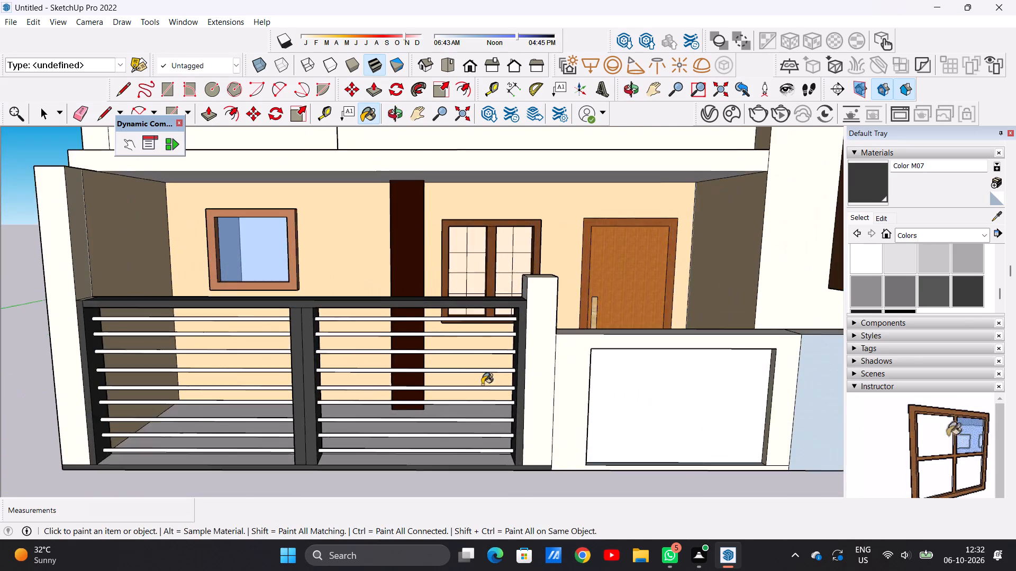
{"action": "scroll", "coordinate": [482, 384], "scroll_direction": "up", "scroll_amount": 3}
{"action": "scroll", "coordinate": [489, 382], "scroll_direction": "down", "scroll_amount": 4}
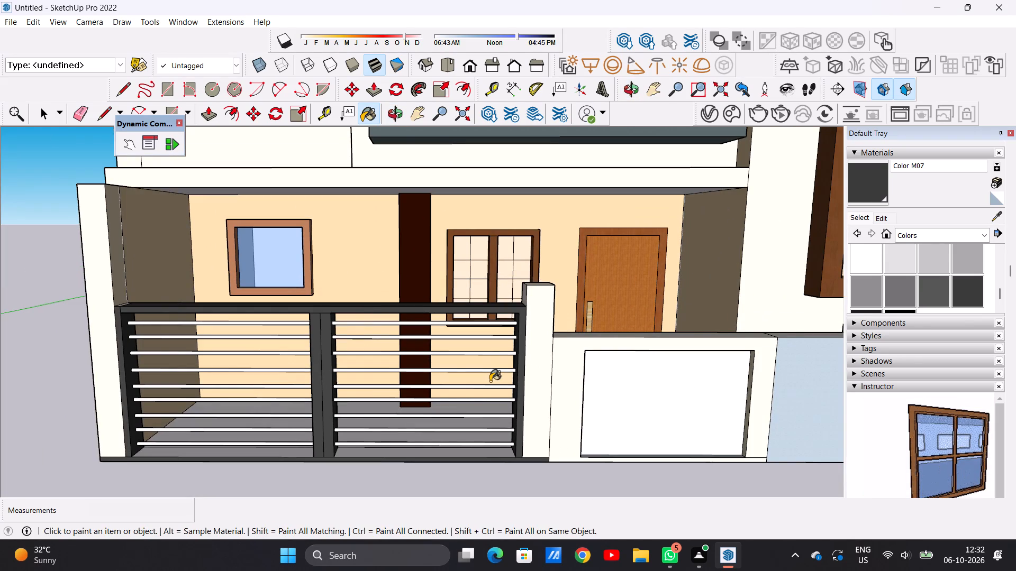
{"action": "scroll", "coordinate": [446, 340], "scroll_direction": "down", "scroll_amount": 5}
{"action": "middle_click_drag", "start_coordinate": [505, 309], "coordinate": [429, 325]}
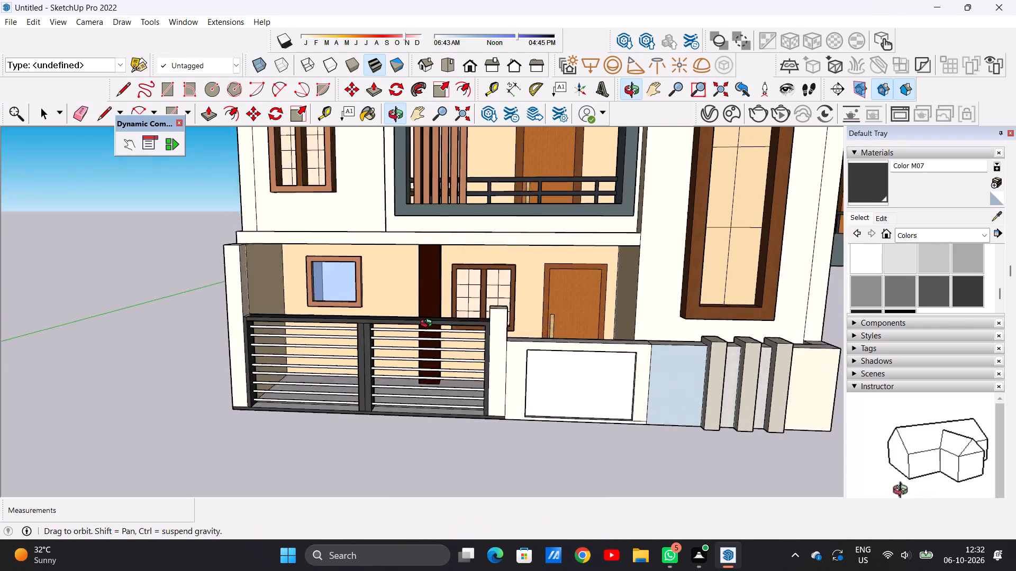
{"action": "middle_click_drag", "start_coordinate": [429, 325], "coordinate": [206, 371]}
{"action": "middle_click_drag", "start_coordinate": [416, 321], "coordinate": [360, 333]}
{"action": "scroll", "coordinate": [390, 327], "scroll_direction": "up", "scroll_amount": 13}
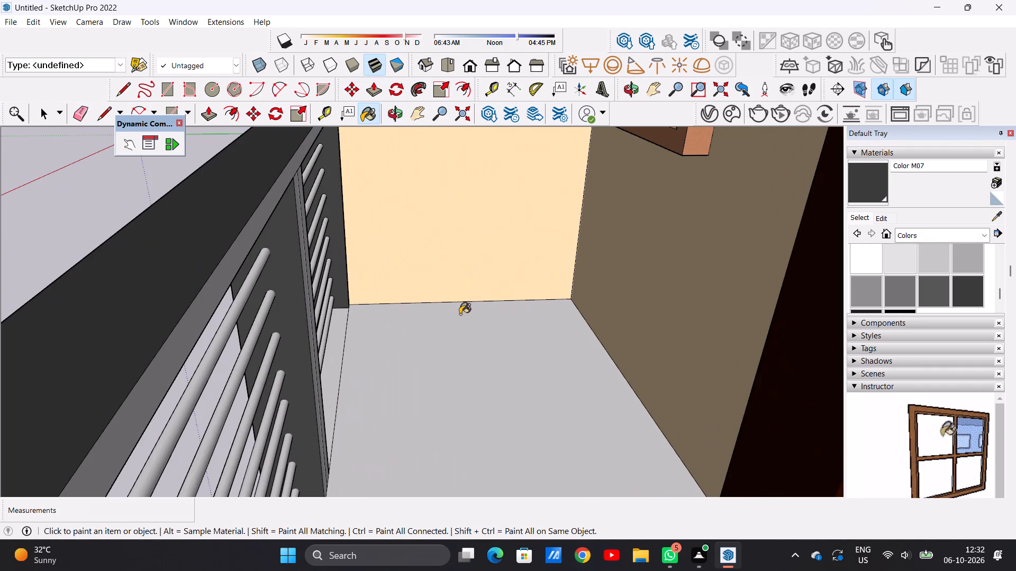
{"action": "scroll", "coordinate": [319, 309], "scroll_direction": "up", "scroll_amount": 6}
{"action": "left_click", "coordinate": [296, 311]}
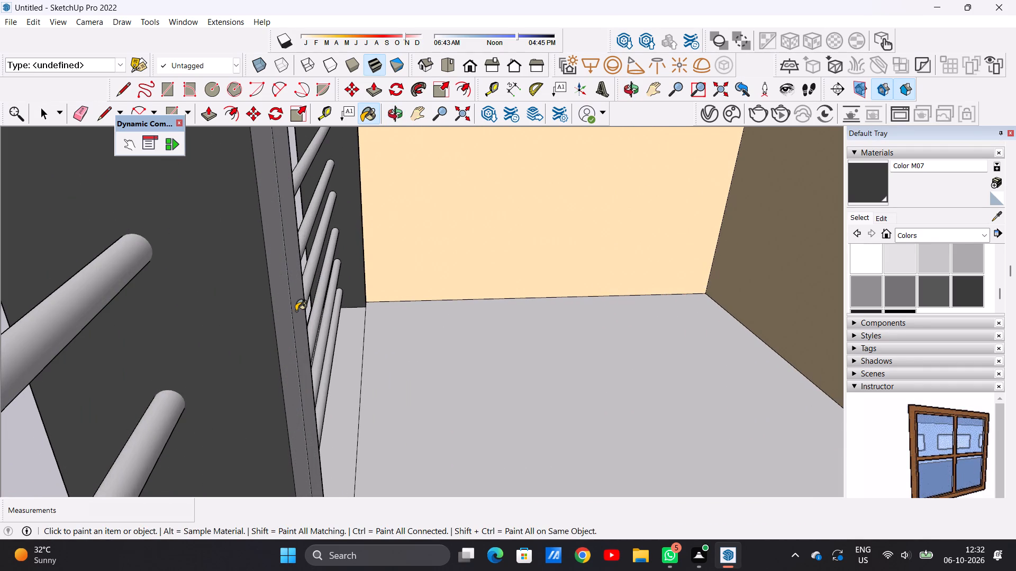
{"action": "left_click", "coordinate": [284, 324]}
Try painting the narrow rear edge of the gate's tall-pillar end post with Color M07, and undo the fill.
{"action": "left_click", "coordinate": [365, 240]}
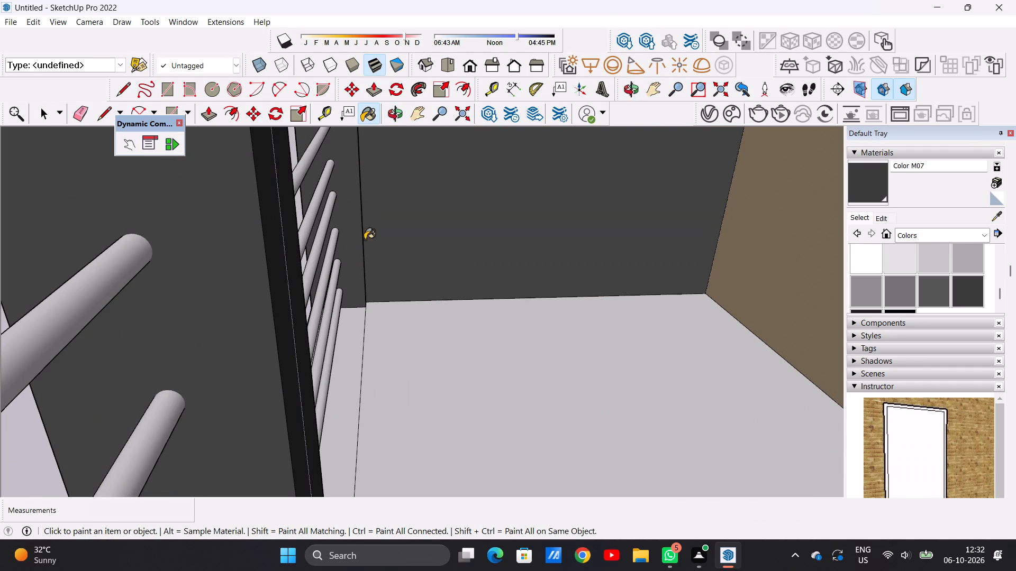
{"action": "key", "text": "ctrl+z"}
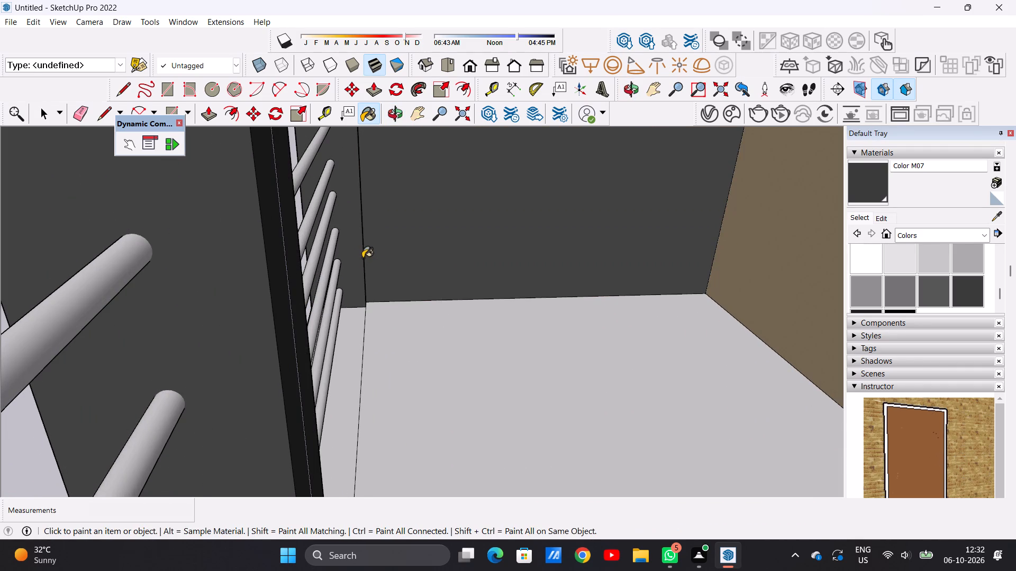
Paint the narrow rear face of the gate's end post beside the porch side wall with Color M07.
{"action": "scroll", "coordinate": [360, 302], "scroll_direction": "down", "scroll_amount": 5}
{"action": "middle_click_drag", "start_coordinate": [401, 278], "coordinate": [342, 287]}
{"action": "scroll", "coordinate": [375, 239], "scroll_direction": "up", "scroll_amount": 16}
{"action": "left_click", "coordinate": [382, 248]}
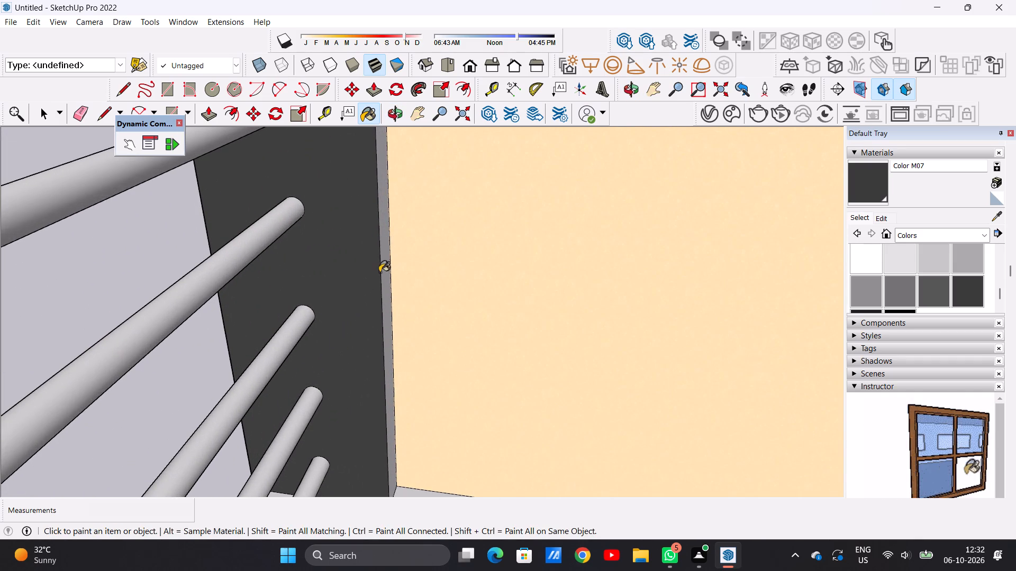
{"action": "scroll", "coordinate": [384, 294], "scroll_direction": "down", "scroll_amount": 20}
{"action": "scroll", "coordinate": [384, 294], "scroll_direction": "down", "scroll_amount": 20}
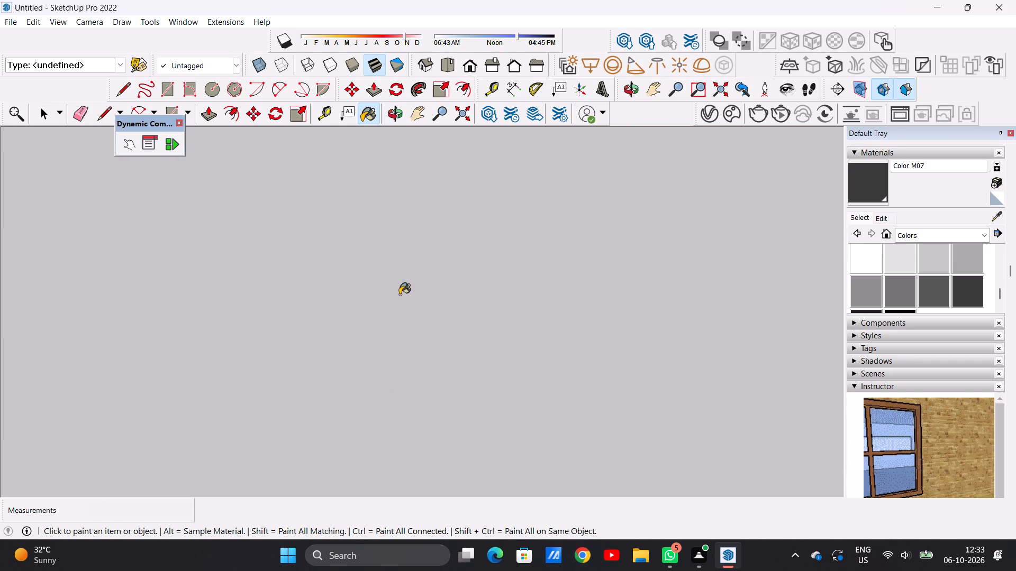
Paint the rear face of the gate frame next to the short pillar with Color M07.
{"action": "left_click", "coordinate": [485, 63]}
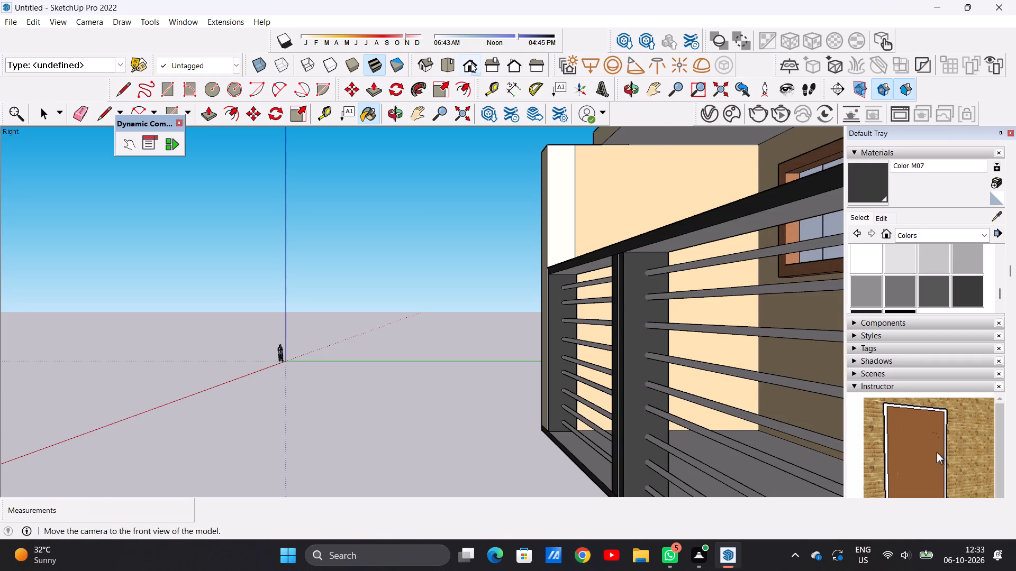
{"action": "left_click", "coordinate": [471, 63]}
{"action": "scroll", "coordinate": [505, 296], "scroll_direction": "down", "scroll_amount": 10}
{"action": "middle_click_drag", "start_coordinate": [654, 265], "coordinate": [385, 361]}
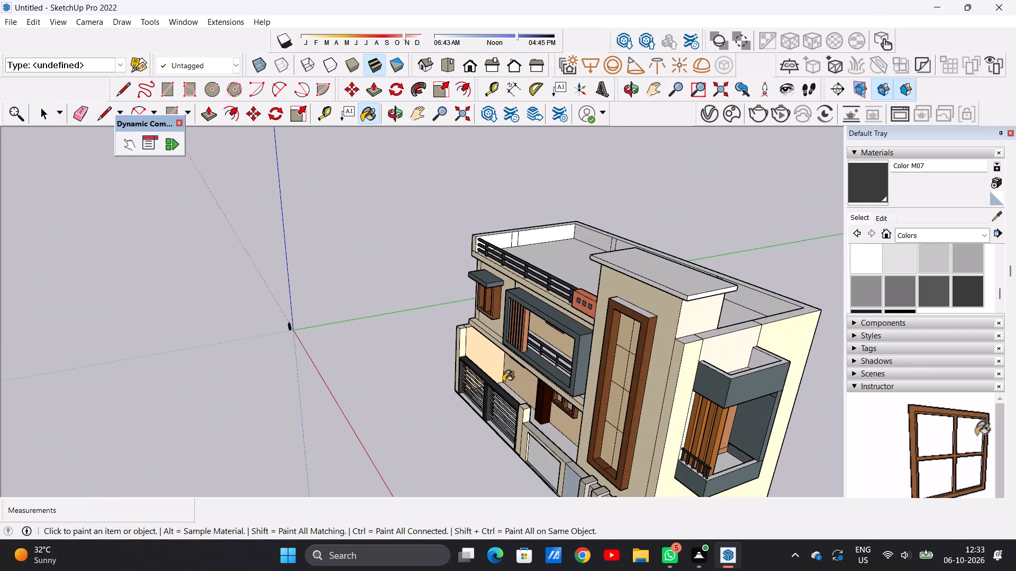
{"action": "scroll", "coordinate": [529, 386], "scroll_direction": "up", "scroll_amount": 12}
{"action": "middle_click_drag", "start_coordinate": [527, 433], "coordinate": [454, 420]}
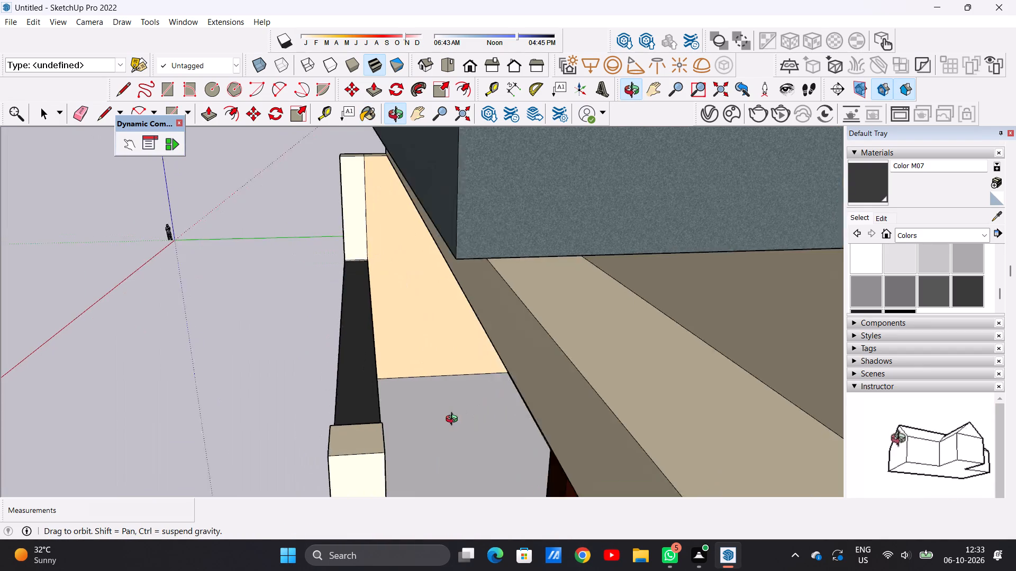
{"action": "middle_click_drag", "start_coordinate": [454, 420], "coordinate": [455, 420]}
{"action": "scroll", "coordinate": [442, 415], "scroll_direction": "up", "scroll_amount": 6}
{"action": "scroll", "coordinate": [346, 385], "scroll_direction": "down", "scroll_amount": 5}
{"action": "scroll", "coordinate": [275, 474], "scroll_direction": "up", "scroll_amount": 3}
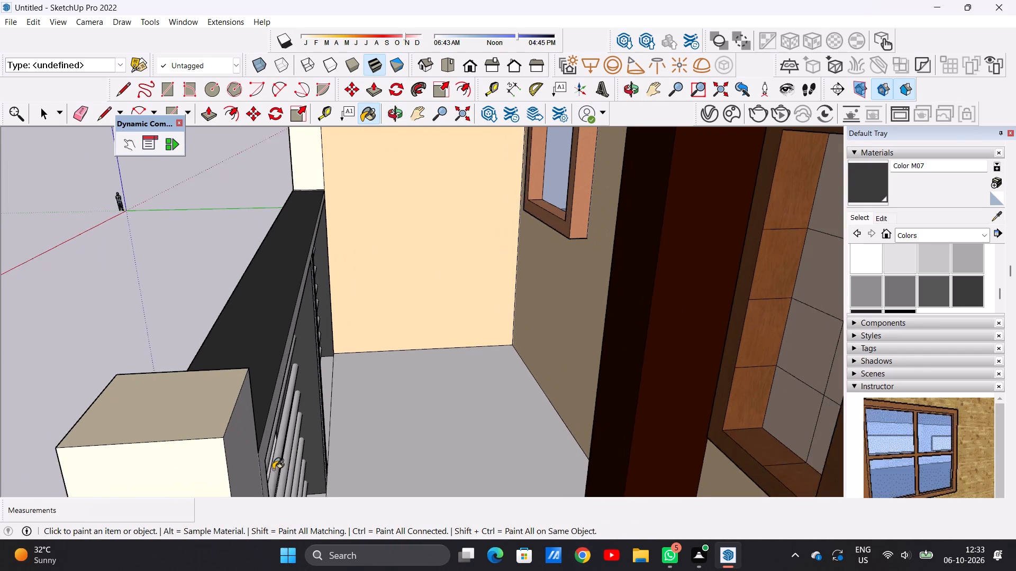
{"action": "scroll", "coordinate": [273, 469], "scroll_direction": "up", "scroll_amount": 3}
{"action": "left_click", "coordinate": [252, 458]}
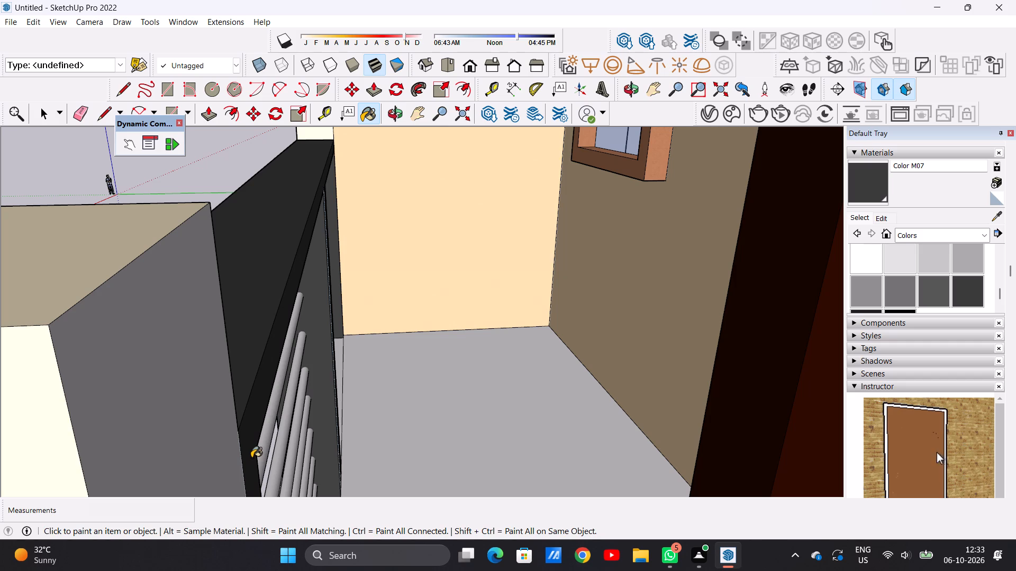
Paint the bottom inner faces of both gate panels, beneath the horizontal bars, with Color M07.
{"action": "middle_click_drag", "start_coordinate": [301, 366], "coordinate": [460, 344]}
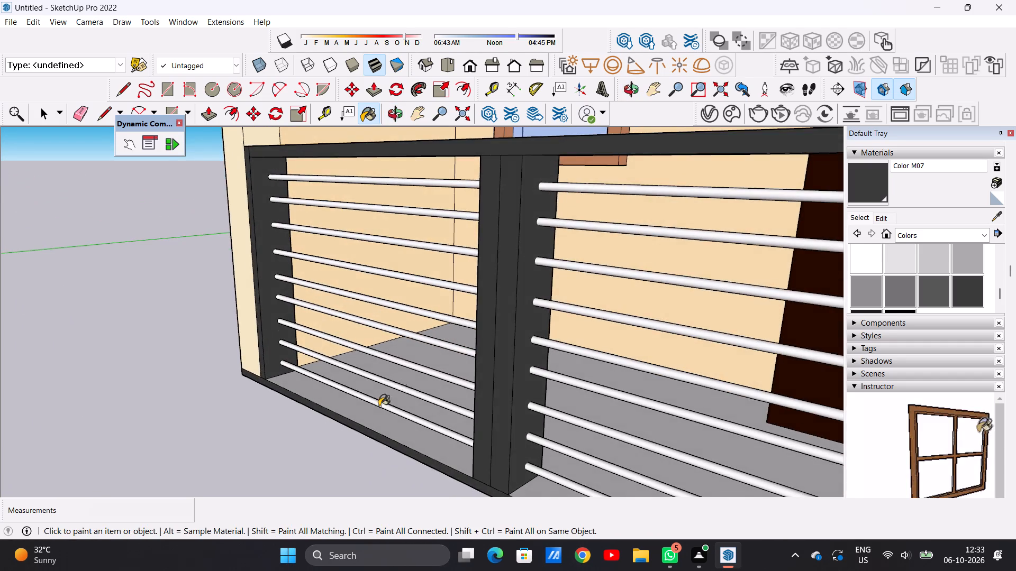
{"action": "scroll", "coordinate": [382, 415], "scroll_direction": "up", "scroll_amount": 4}
{"action": "left_click", "coordinate": [379, 423]}
{"action": "scroll", "coordinate": [352, 448], "scroll_direction": "down", "scroll_amount": 15}
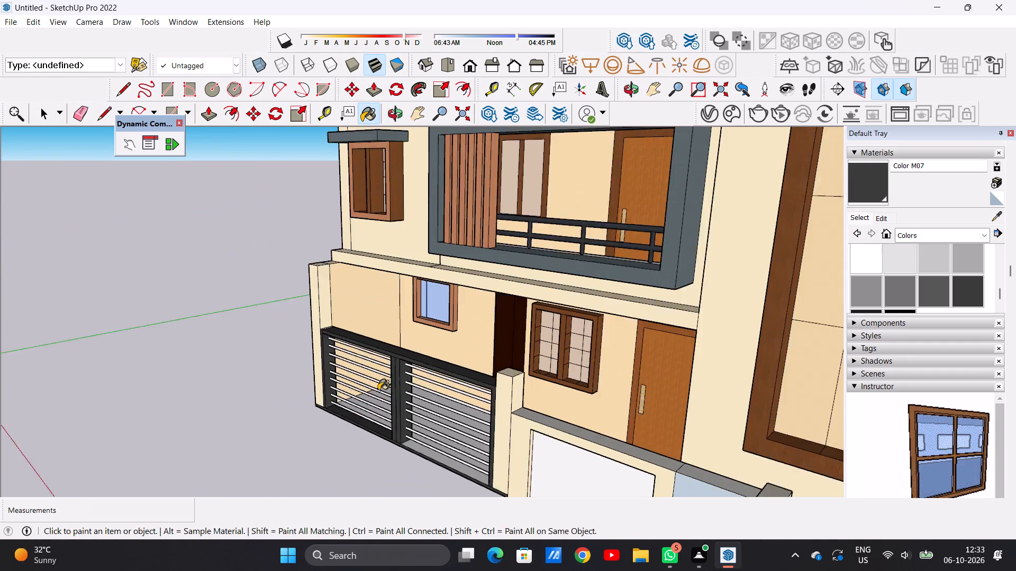
{"action": "scroll", "coordinate": [378, 391], "scroll_direction": "down", "scroll_amount": 6}
{"action": "scroll", "coordinate": [434, 448], "scroll_direction": "up", "scroll_amount": 20}
{"action": "scroll", "coordinate": [434, 448], "scroll_direction": "up", "scroll_amount": 1}
{"action": "left_click", "coordinate": [416, 461]}
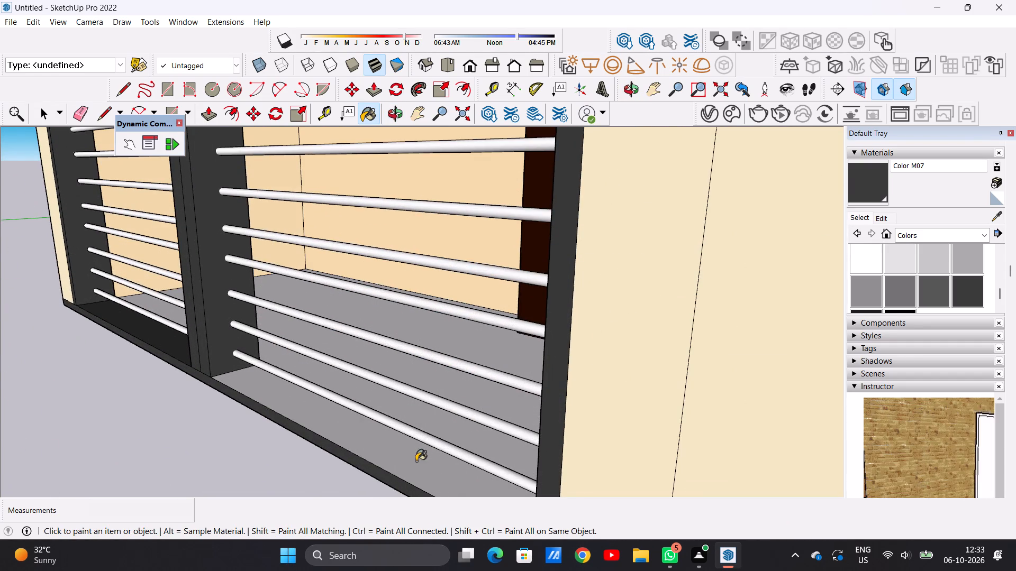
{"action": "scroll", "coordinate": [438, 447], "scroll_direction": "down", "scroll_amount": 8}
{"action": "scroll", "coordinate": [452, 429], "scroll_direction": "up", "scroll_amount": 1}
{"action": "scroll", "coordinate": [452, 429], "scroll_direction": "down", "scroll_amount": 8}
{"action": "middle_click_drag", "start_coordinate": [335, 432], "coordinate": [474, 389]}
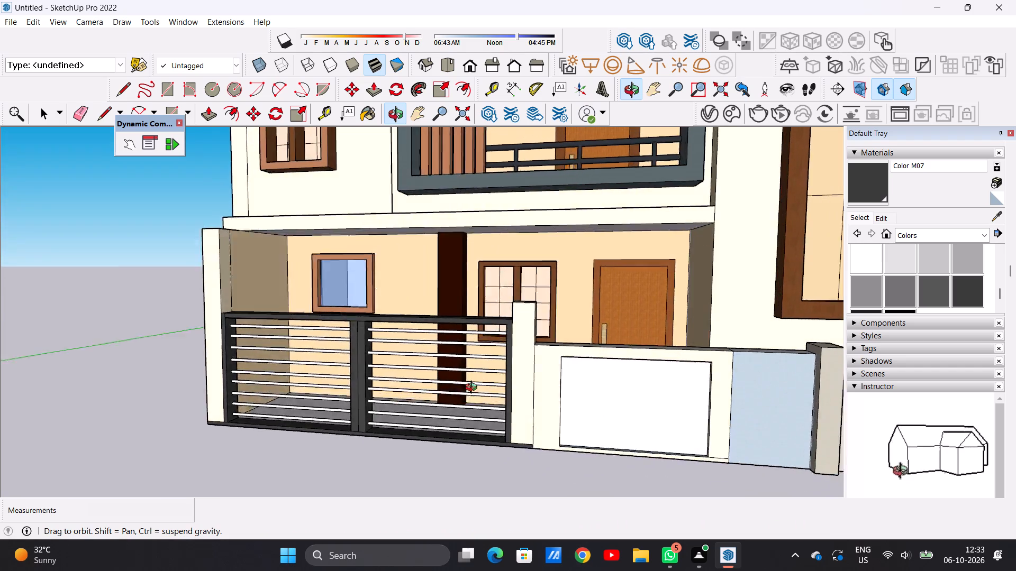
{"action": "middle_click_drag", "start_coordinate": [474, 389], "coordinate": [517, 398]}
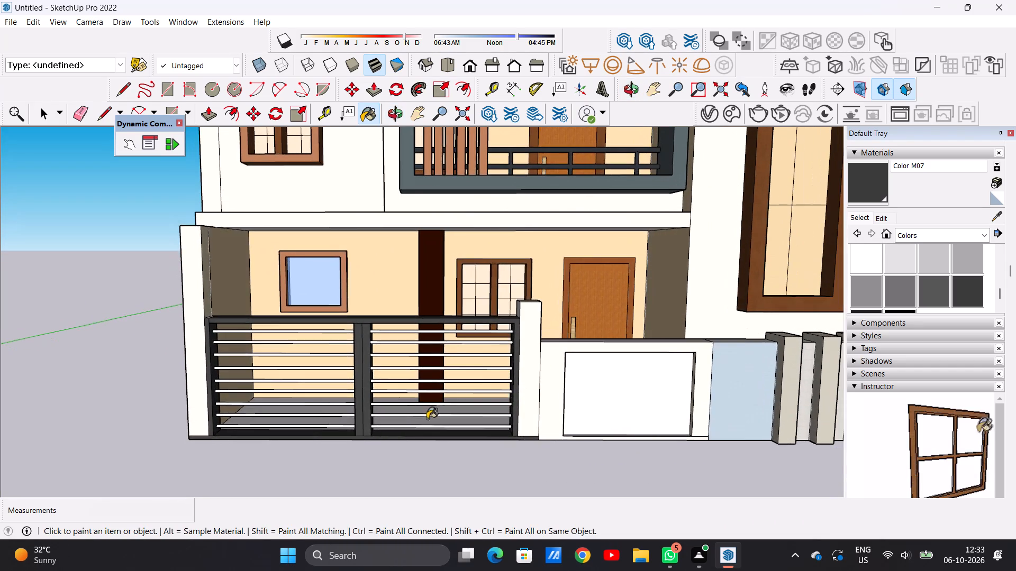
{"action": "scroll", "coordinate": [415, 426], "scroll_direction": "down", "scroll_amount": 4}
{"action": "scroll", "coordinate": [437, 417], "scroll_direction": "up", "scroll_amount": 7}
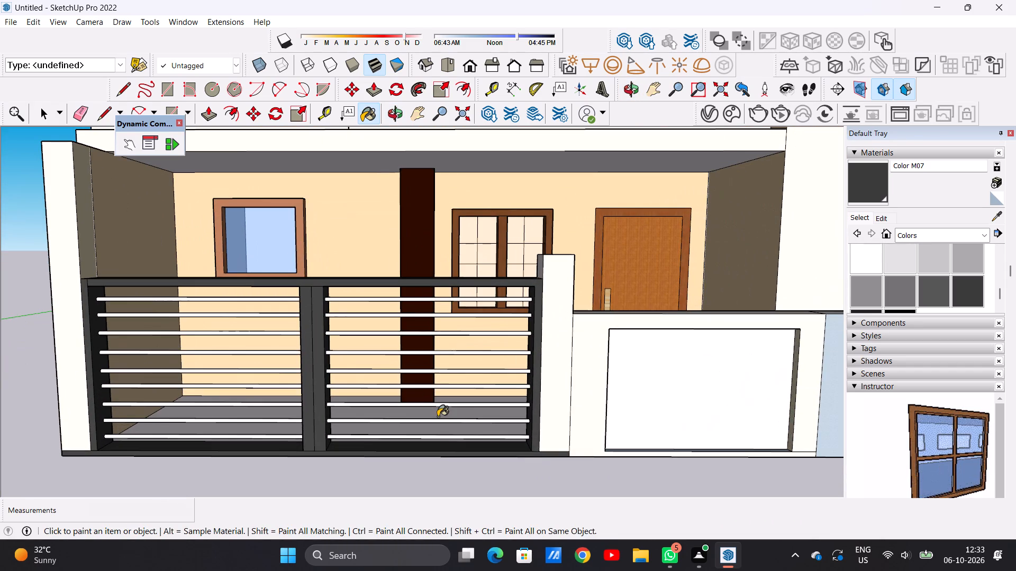
Examine the whole house exterior from the front, the gate side and the side-balcony end.
{"action": "key", "text": "space"}
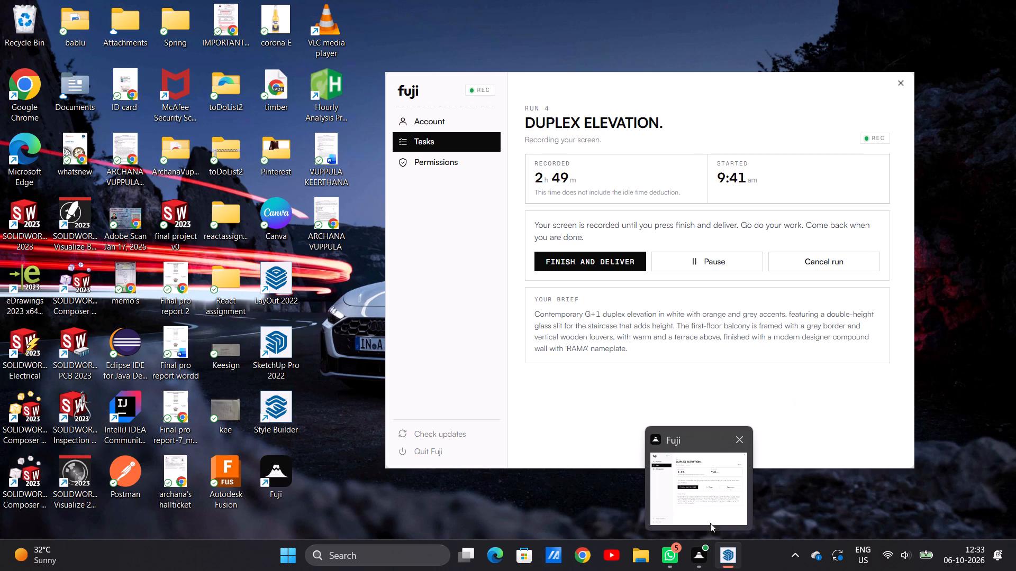
{"action": "left_click", "coordinate": [707, 493]}
{"action": "scroll", "coordinate": [512, 358], "scroll_direction": "down", "scroll_amount": 4}
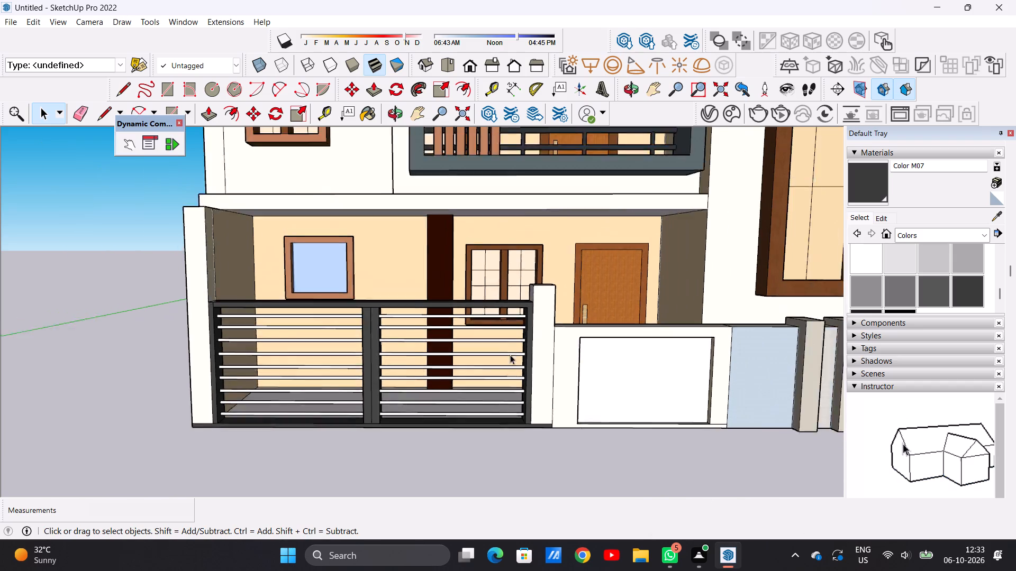
{"action": "scroll", "coordinate": [510, 355], "scroll_direction": "down", "scroll_amount": 3}
{"action": "scroll", "coordinate": [560, 257], "scroll_direction": "up", "scroll_amount": 8}
{"action": "middle_click_drag", "start_coordinate": [356, 371], "coordinate": [585, 365]}
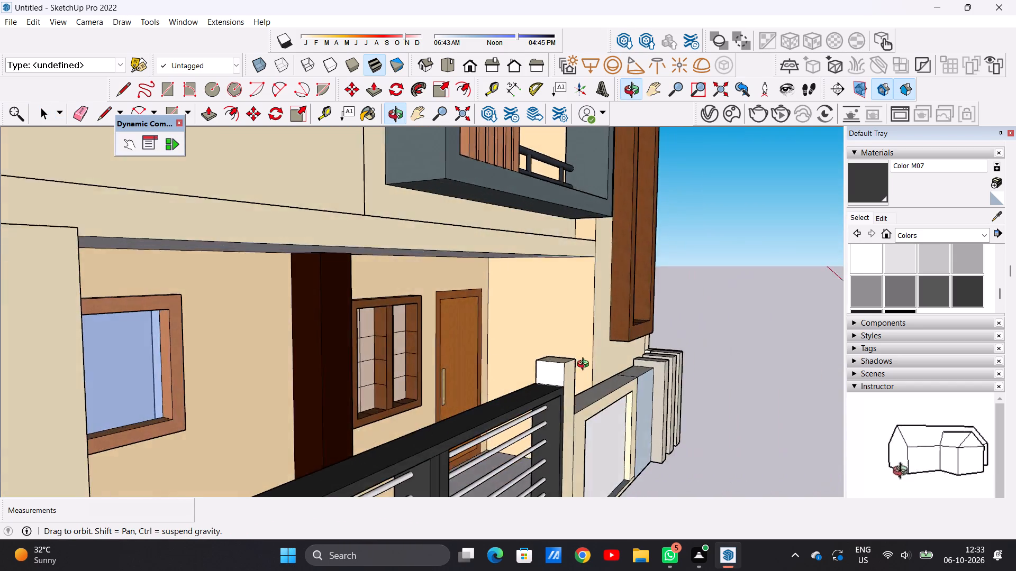
{"action": "middle_click_drag", "start_coordinate": [585, 365], "coordinate": [420, 373]}
{"action": "scroll", "coordinate": [428, 372], "scroll_direction": "down", "scroll_amount": 12}
{"action": "middle_click_drag", "start_coordinate": [492, 351], "coordinate": [251, 337]}
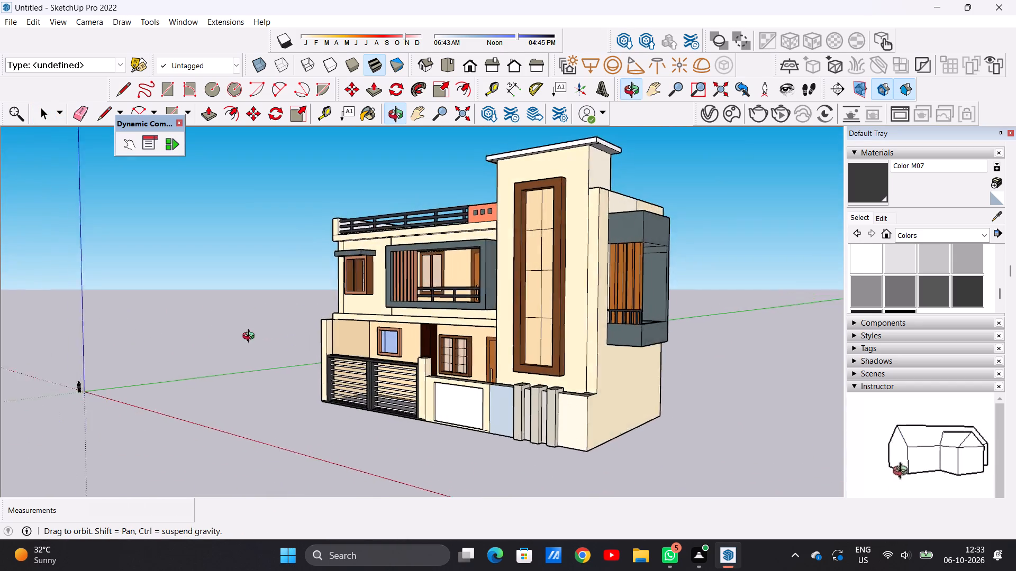
{"action": "middle_click_drag", "start_coordinate": [251, 337], "coordinate": [238, 342]}
{"action": "scroll", "coordinate": [533, 288], "scroll_direction": "up", "scroll_amount": 5}
{"action": "middle_click_drag", "start_coordinate": [615, 264], "coordinate": [491, 314]}
{"action": "scroll", "coordinate": [591, 270], "scroll_direction": "up", "scroll_amount": 1}
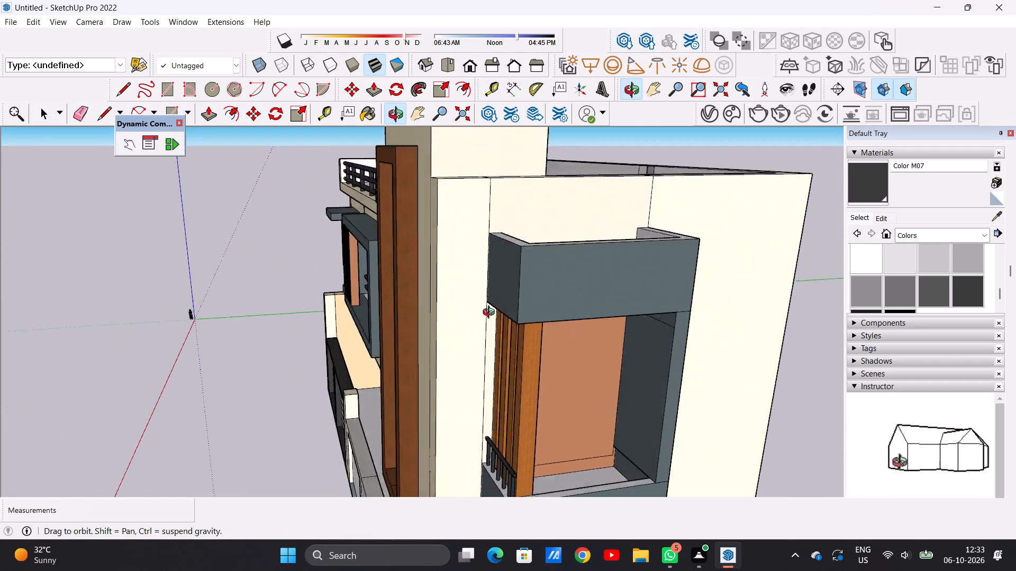
{"action": "middle_click_drag", "start_coordinate": [491, 314], "coordinate": [613, 308]}
{"action": "scroll", "coordinate": [551, 306], "scroll_direction": "down", "scroll_amount": 8}
{"action": "scroll", "coordinate": [577, 323], "scroll_direction": "up", "scroll_amount": 2}
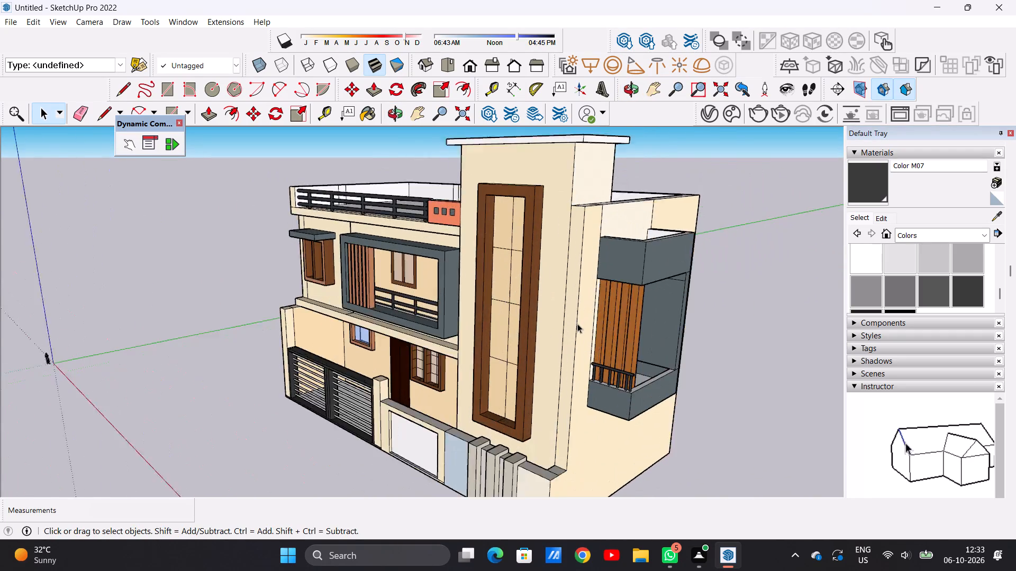
{"action": "scroll", "coordinate": [577, 324], "scroll_direction": "up", "scroll_amount": 20}
{"action": "scroll", "coordinate": [564, 313], "scroll_direction": "down", "scroll_amount": 20}
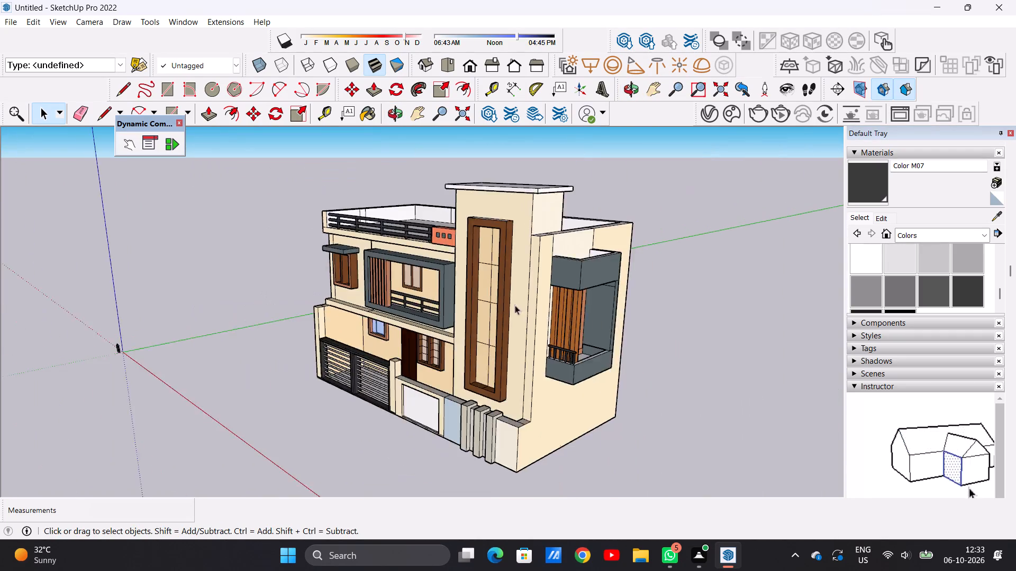
{"action": "scroll", "coordinate": [515, 305], "scroll_direction": "down", "scroll_amount": 8}
{"action": "middle_click_drag", "start_coordinate": [409, 309], "coordinate": [591, 296]}
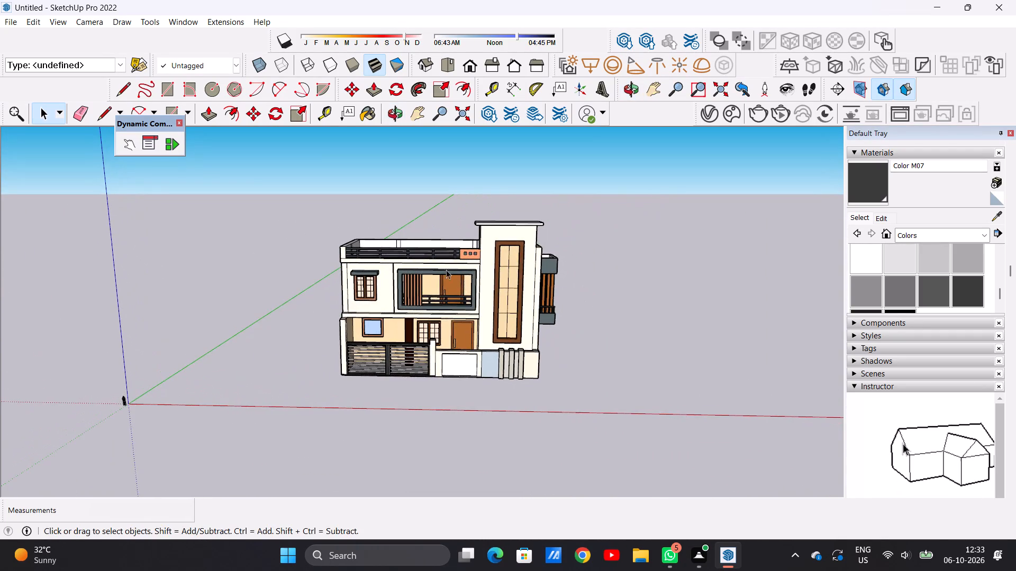
Erase the stray vertical lines on the inner face of the terrace's rear parapet, keeping the blue strip.
{"action": "scroll", "coordinate": [438, 250], "scroll_direction": "up", "scroll_amount": 7}
{"action": "scroll", "coordinate": [353, 254], "scroll_direction": "up", "scroll_amount": 13}
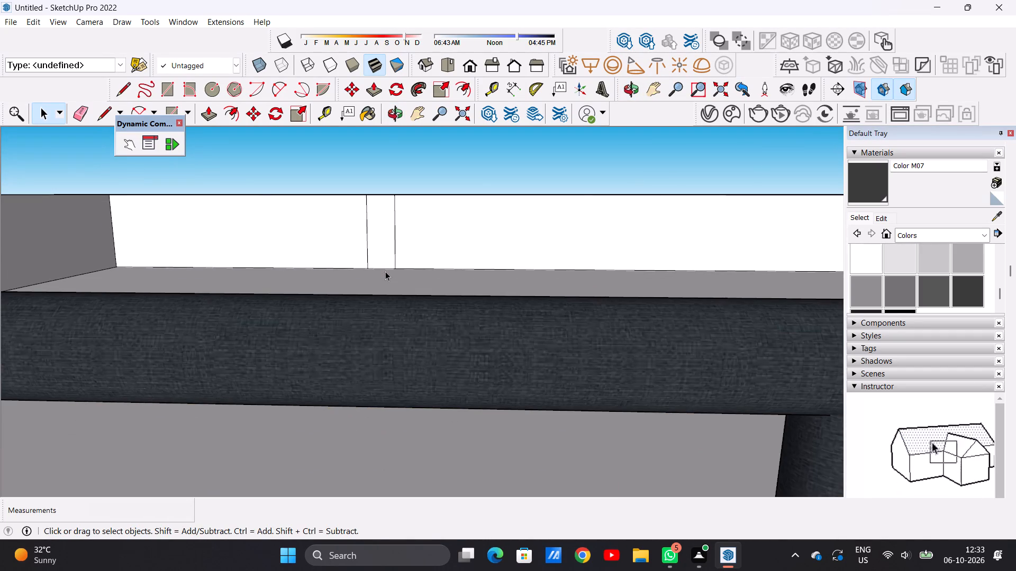
{"action": "key", "text": "e"}
{"action": "middle_click_drag", "start_coordinate": [372, 245], "coordinate": [379, 279]}
{"action": "left_click_drag", "start_coordinate": [352, 202], "coordinate": [385, 197]}
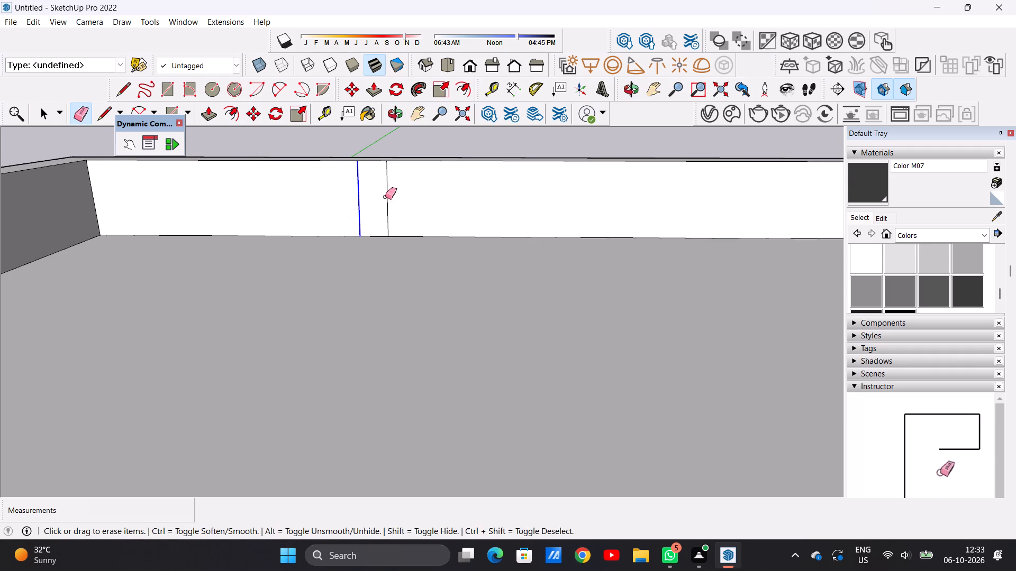
{"action": "left_click_drag", "start_coordinate": [385, 197], "coordinate": [387, 197]}
{"action": "scroll", "coordinate": [364, 281], "scroll_direction": "down", "scroll_amount": 10}
{"action": "scroll", "coordinate": [617, 239], "scroll_direction": "up", "scroll_amount": 10}
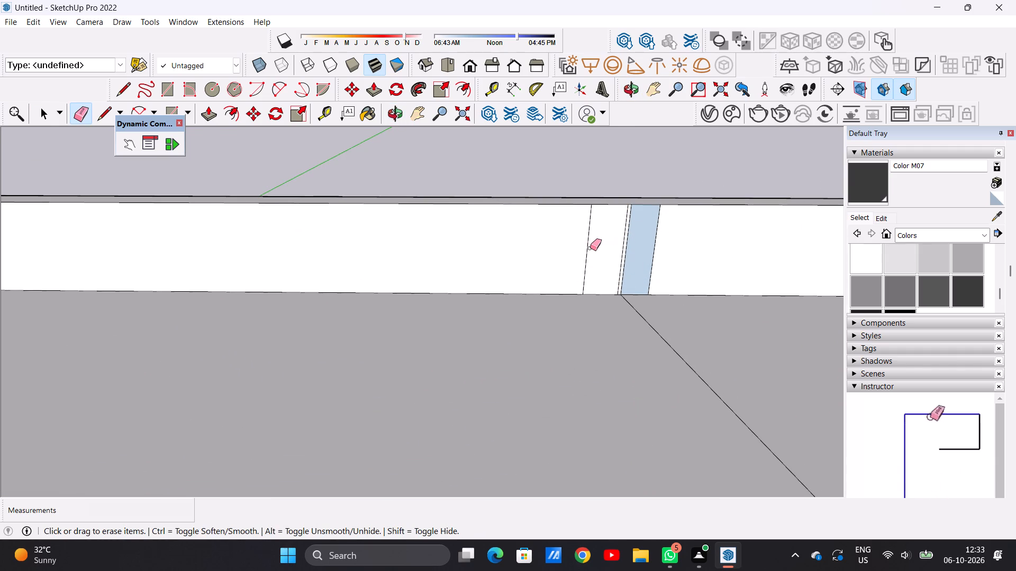
{"action": "left_click_drag", "start_coordinate": [591, 248], "coordinate": [585, 248]}
Erase the two vertical lines on the inner face of the terrace's side parapet above the gate end.
{"action": "scroll", "coordinate": [575, 254], "scroll_direction": "down", "scroll_amount": 6}
{"action": "scroll", "coordinate": [596, 259], "scroll_direction": "up", "scroll_amount": 1}
{"action": "scroll", "coordinate": [600, 259], "scroll_direction": "down", "scroll_amount": 5}
{"action": "scroll", "coordinate": [620, 266], "scroll_direction": "up", "scroll_amount": 1}
{"action": "scroll", "coordinate": [620, 266], "scroll_direction": "down", "scroll_amount": 7}
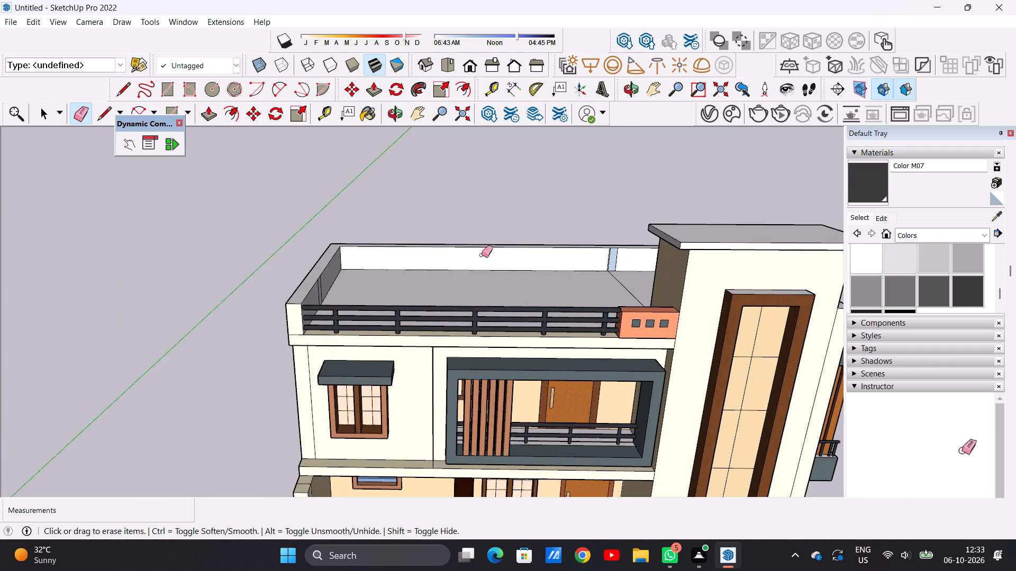
{"action": "middle_click_drag", "start_coordinate": [384, 270], "coordinate": [335, 285]}
{"action": "scroll", "coordinate": [338, 283], "scroll_direction": "down", "scroll_amount": 1}
{"action": "scroll", "coordinate": [369, 273], "scroll_direction": "up", "scroll_amount": 12}
{"action": "left_click_drag", "start_coordinate": [334, 282], "coordinate": [311, 292]}
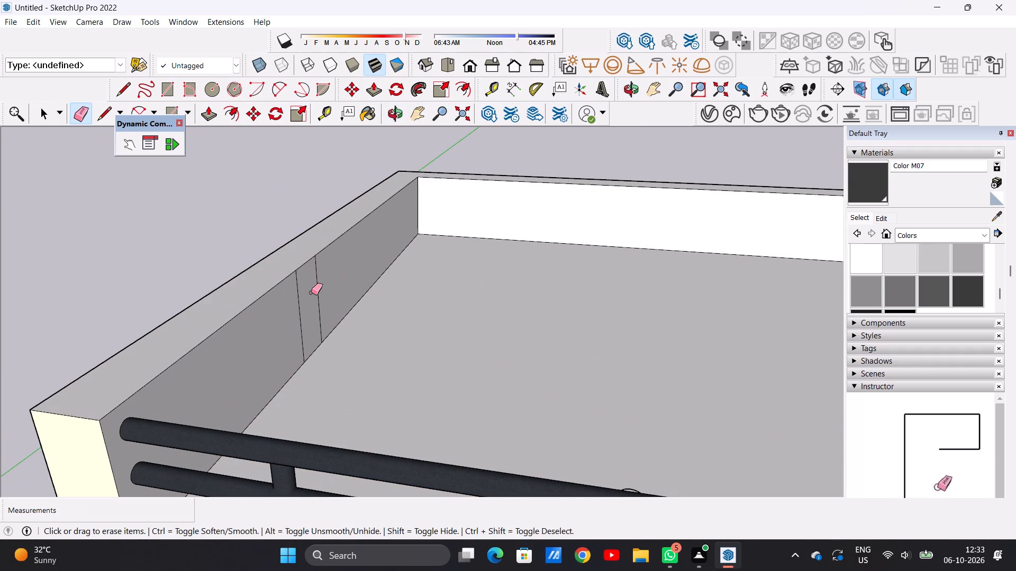
{"action": "left_click_drag", "start_coordinate": [311, 292], "coordinate": [288, 311]}
Erase the short line crossing the top of the terrace parapet near the stair tower.
{"action": "scroll", "coordinate": [365, 312], "scroll_direction": "down", "scroll_amount": 20}
{"action": "scroll", "coordinate": [365, 312], "scroll_direction": "down", "scroll_amount": 3}
{"action": "middle_click_drag", "start_coordinate": [377, 300], "coordinate": [661, 288]}
{"action": "scroll", "coordinate": [449, 285], "scroll_direction": "up", "scroll_amount": 7}
{"action": "middle_click_drag", "start_coordinate": [349, 266], "coordinate": [469, 257]}
{"action": "scroll", "coordinate": [407, 270], "scroll_direction": "up", "scroll_amount": 16}
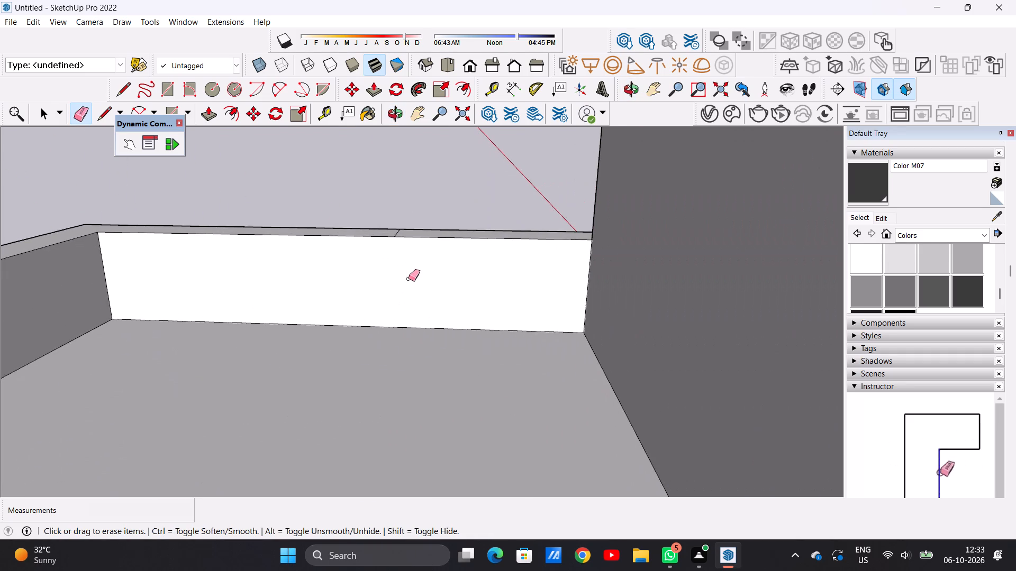
{"action": "middle_click_drag", "start_coordinate": [396, 254], "coordinate": [397, 312]}
{"action": "scroll", "coordinate": [394, 265], "scroll_direction": "up", "scroll_amount": 4}
{"action": "left_click_drag", "start_coordinate": [392, 240], "coordinate": [417, 248]}
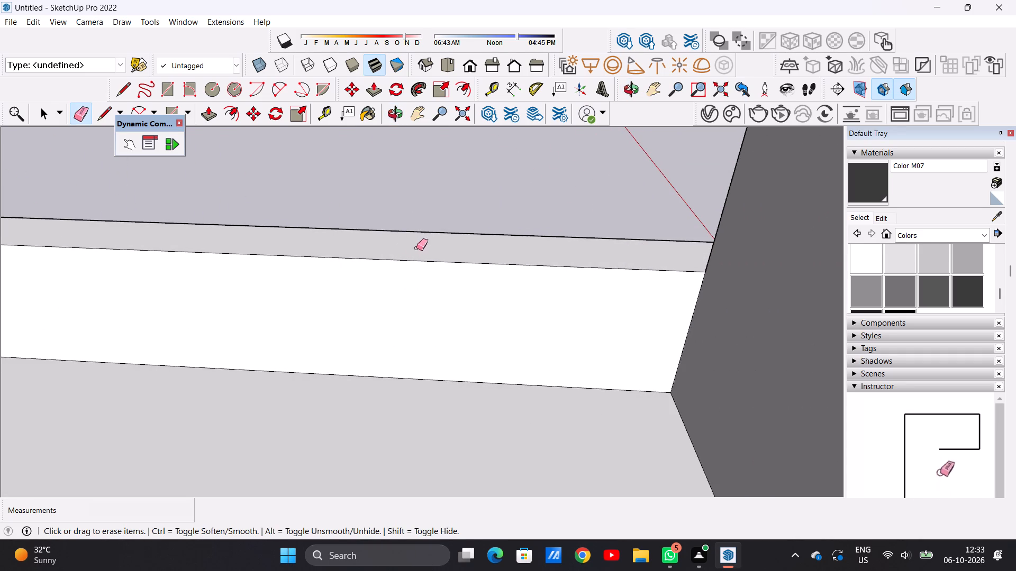
Review the whole house from low, raised and straight front angles.
{"action": "scroll", "coordinate": [393, 284], "scroll_direction": "down", "scroll_amount": 20}
{"action": "scroll", "coordinate": [393, 284], "scroll_direction": "down", "scroll_amount": 6}
{"action": "middle_click_drag", "start_coordinate": [618, 313], "coordinate": [487, 134]}
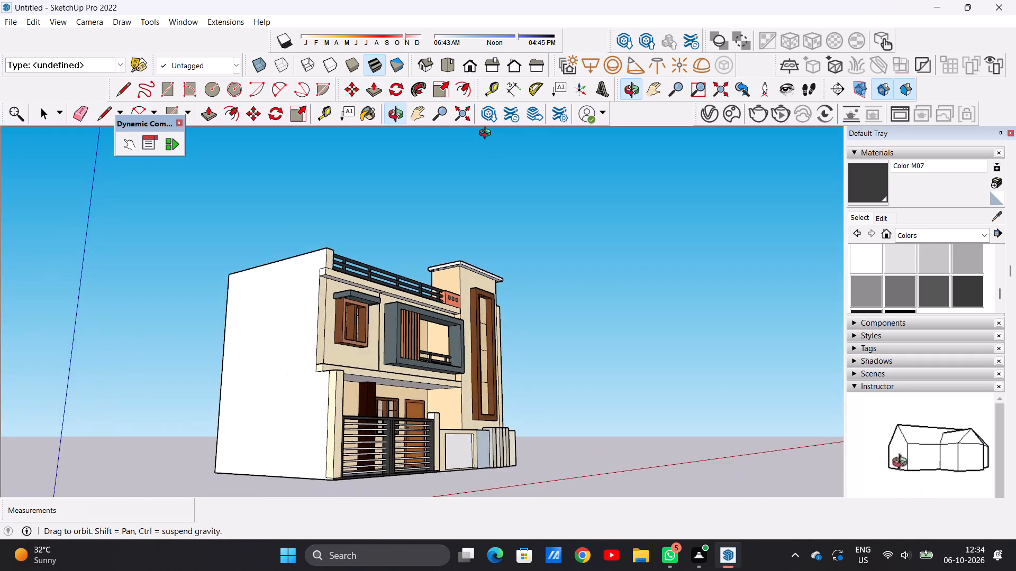
{"action": "middle_click_drag", "start_coordinate": [487, 134], "coordinate": [486, 142]}
{"action": "middle_click_drag", "start_coordinate": [491, 146], "coordinate": [497, 150]}
{"action": "scroll", "coordinate": [525, 211], "scroll_direction": "down", "scroll_amount": 13}
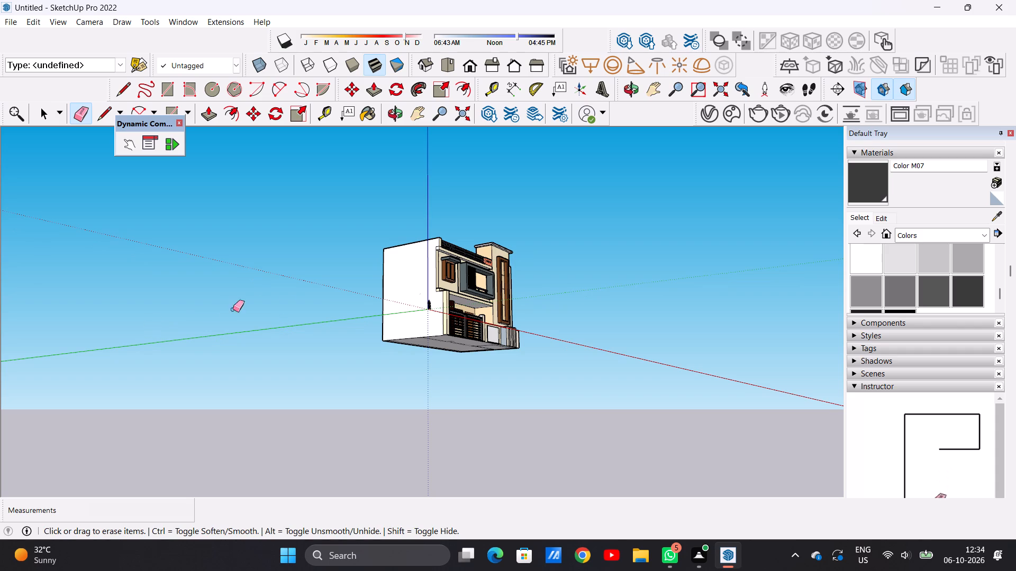
{"action": "middle_click_drag", "start_coordinate": [502, 268], "coordinate": [115, 390]}
{"action": "middle_click_drag", "start_coordinate": [323, 345], "coordinate": [419, 351]}
{"action": "scroll", "coordinate": [425, 320], "scroll_direction": "up", "scroll_amount": 9}
{"action": "key", "text": "space"}
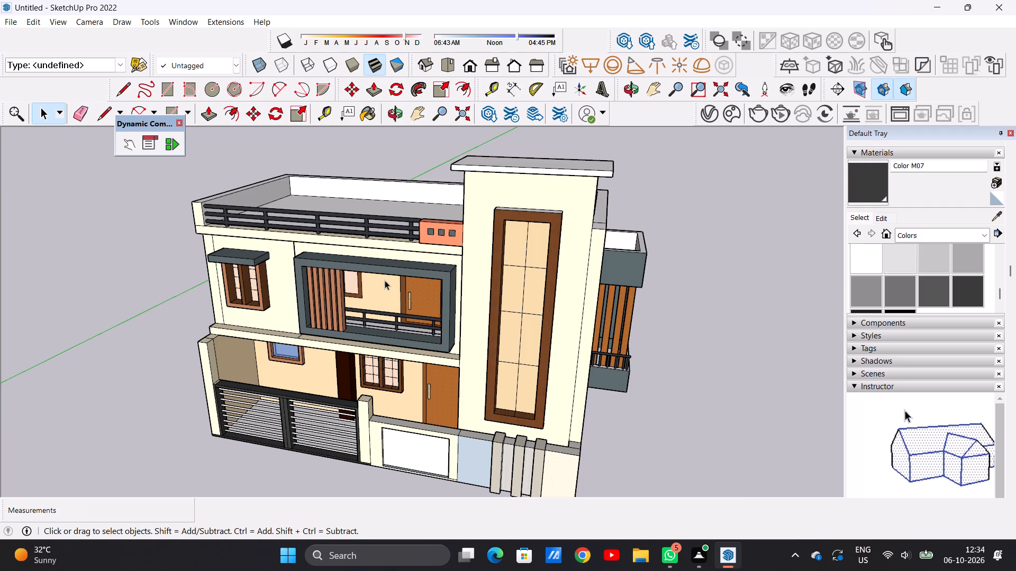
{"action": "scroll", "coordinate": [378, 272], "scroll_direction": "down", "scroll_amount": 8}
{"action": "middle_click_drag", "start_coordinate": [330, 283], "coordinate": [411, 221]}
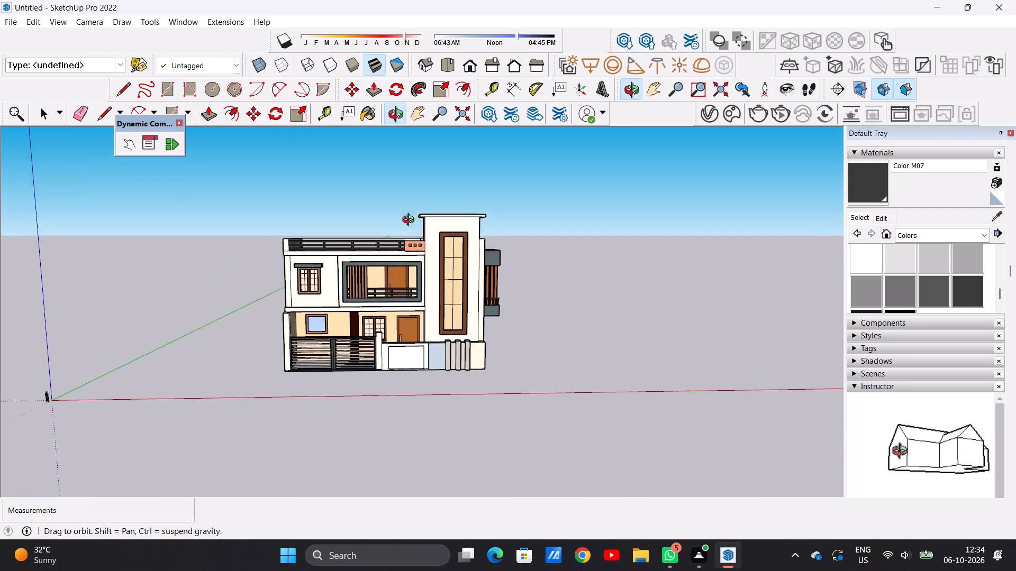
{"action": "middle_click_drag", "start_coordinate": [411, 221], "coordinate": [410, 220]}
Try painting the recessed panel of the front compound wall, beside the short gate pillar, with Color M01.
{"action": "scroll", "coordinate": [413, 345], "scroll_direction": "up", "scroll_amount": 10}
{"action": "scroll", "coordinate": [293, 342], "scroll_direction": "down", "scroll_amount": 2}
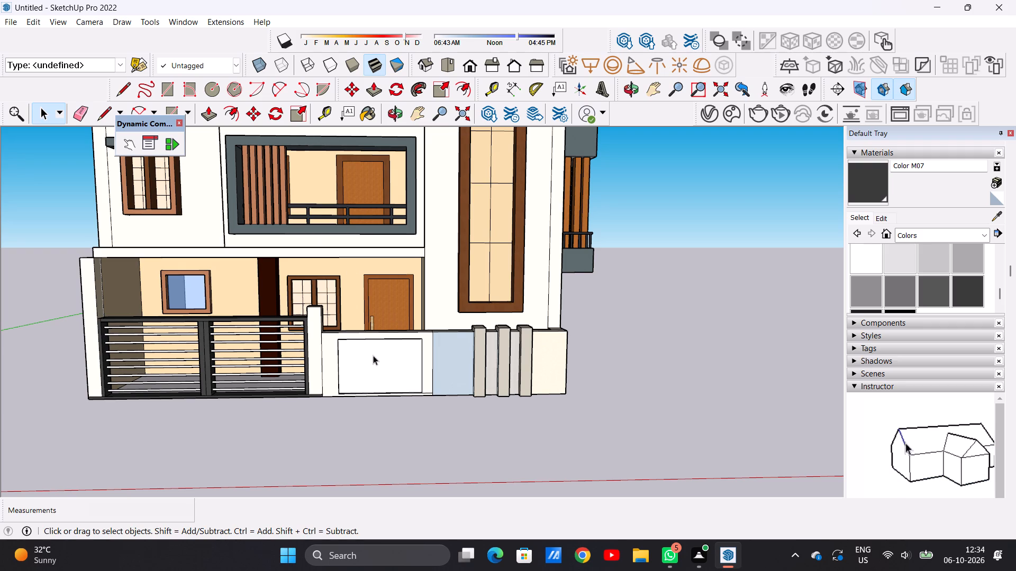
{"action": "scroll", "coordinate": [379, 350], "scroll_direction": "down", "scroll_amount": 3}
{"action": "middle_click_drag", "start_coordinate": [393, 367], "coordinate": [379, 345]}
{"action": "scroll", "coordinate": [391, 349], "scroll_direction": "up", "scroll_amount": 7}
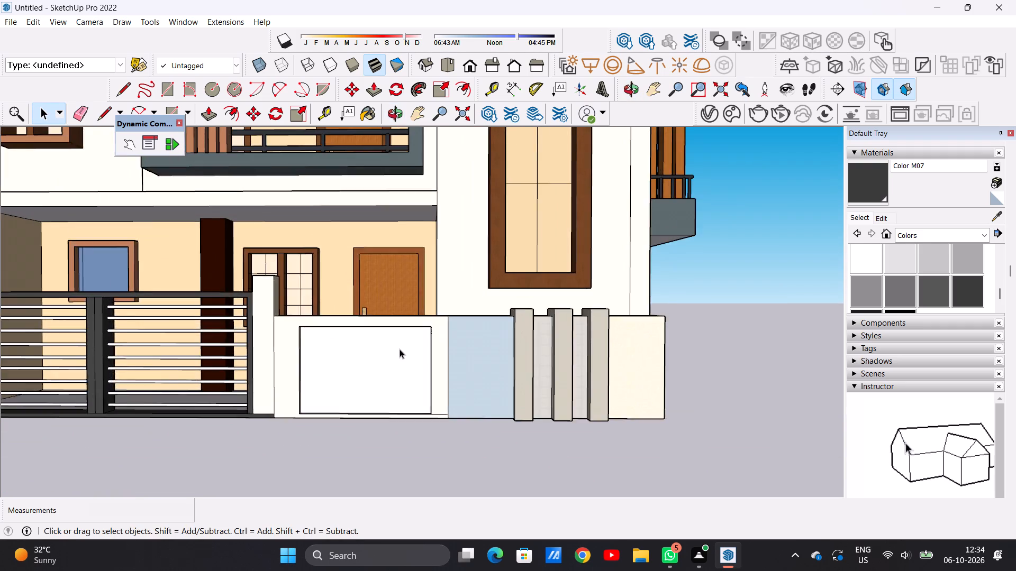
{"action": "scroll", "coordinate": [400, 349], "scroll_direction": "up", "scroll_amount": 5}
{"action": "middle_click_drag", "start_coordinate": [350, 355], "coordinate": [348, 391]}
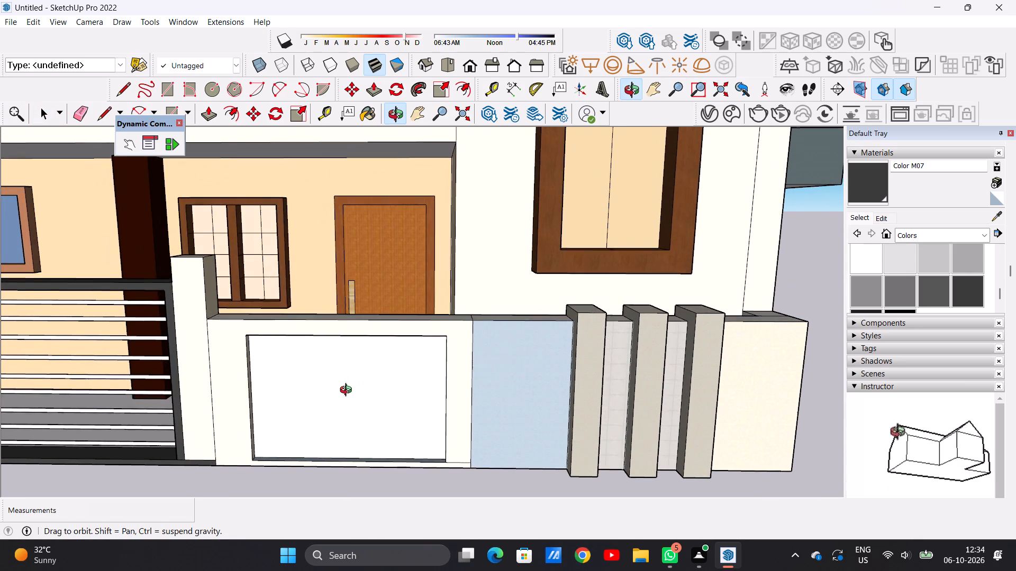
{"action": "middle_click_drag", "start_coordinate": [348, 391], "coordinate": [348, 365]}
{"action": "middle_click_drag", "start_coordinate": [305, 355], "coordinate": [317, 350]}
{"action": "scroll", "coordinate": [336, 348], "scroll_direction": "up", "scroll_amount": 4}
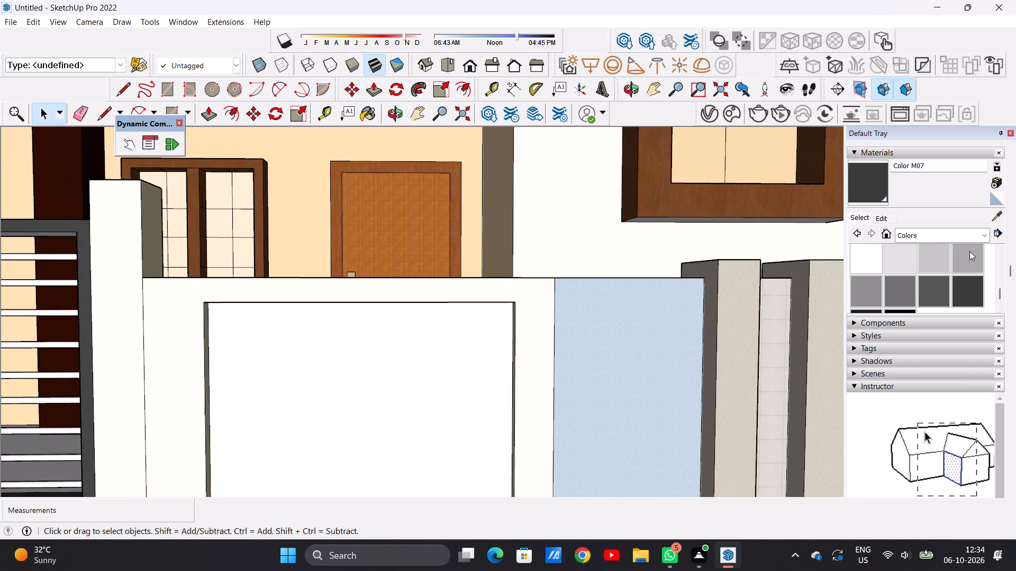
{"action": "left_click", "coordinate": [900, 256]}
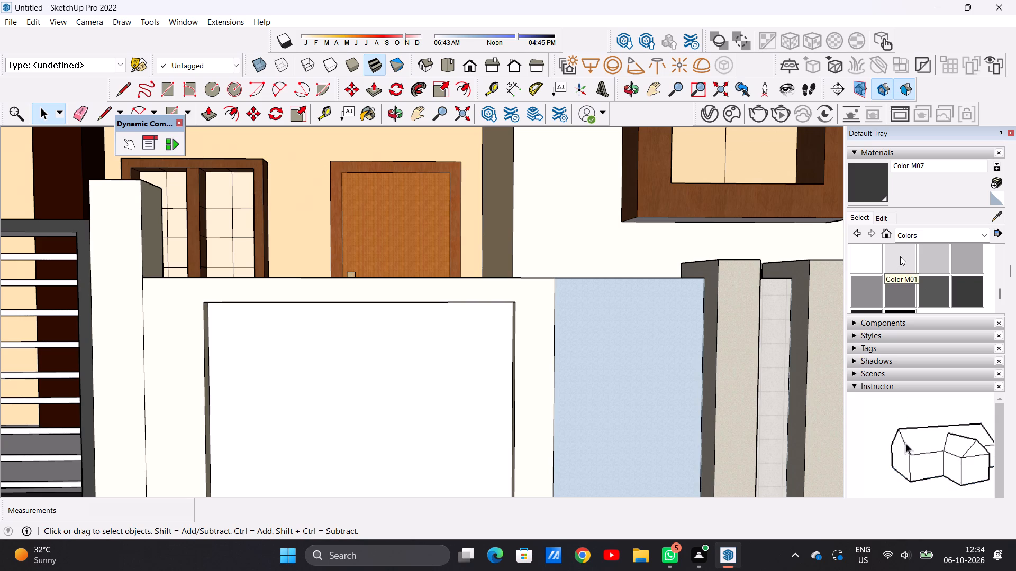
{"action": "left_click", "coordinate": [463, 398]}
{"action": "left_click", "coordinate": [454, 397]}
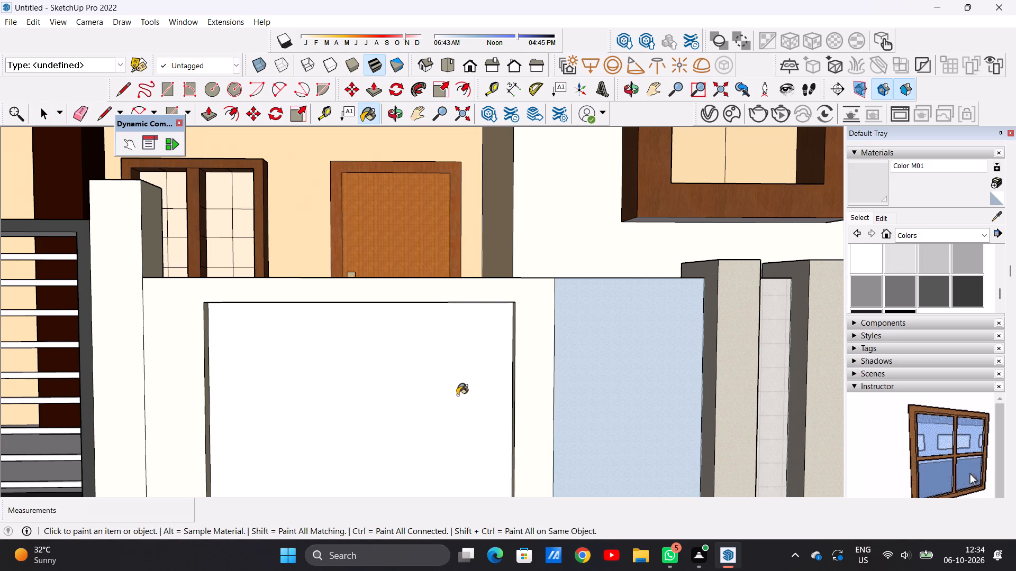
Paint the compound wall's recessed panel with Cladding Siding White from the Brick, Cladding and Siding materials.
{"action": "scroll", "coordinate": [893, 275], "scroll_direction": "down", "scroll_amount": 1}
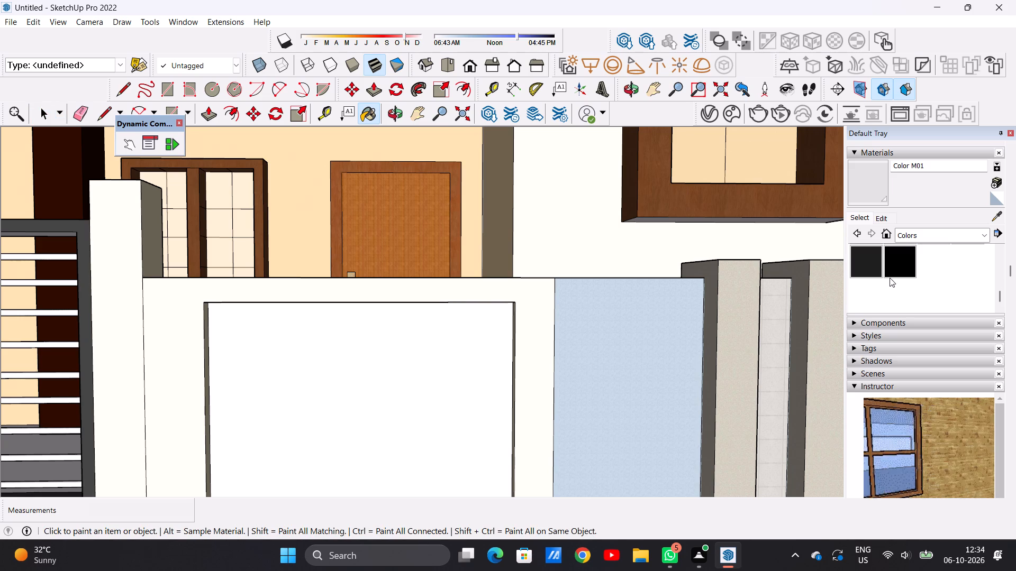
{"action": "left_click", "coordinate": [987, 231]}
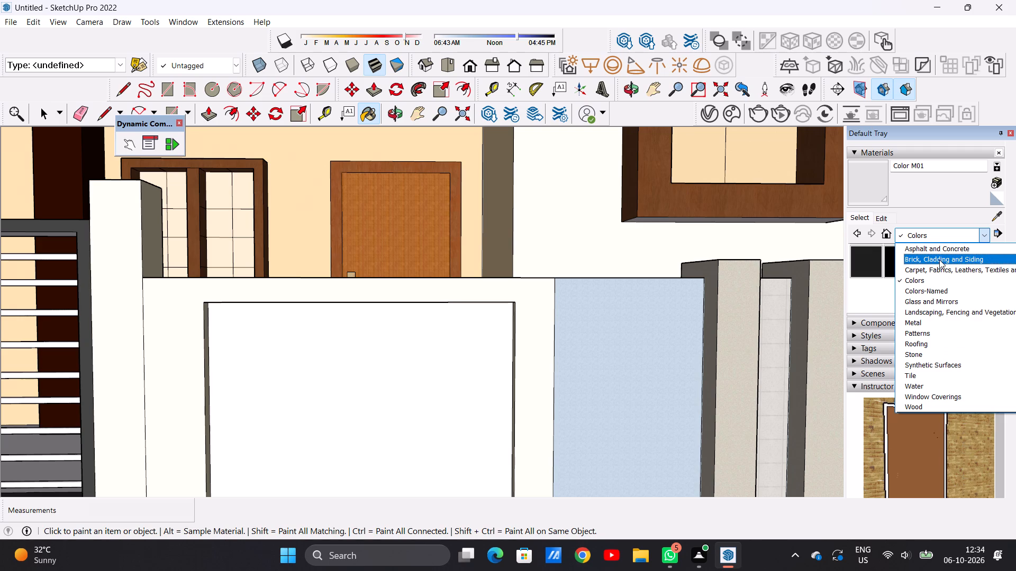
{"action": "left_click", "coordinate": [939, 260]}
{"action": "scroll", "coordinate": [932, 288], "scroll_direction": "down", "scroll_amount": 1}
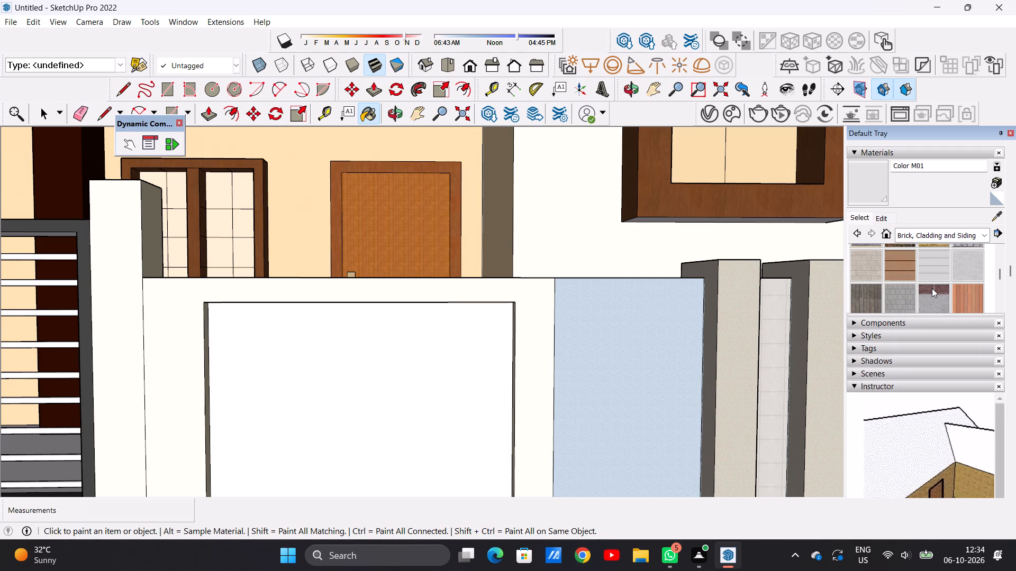
{"action": "left_click", "coordinate": [936, 257]}
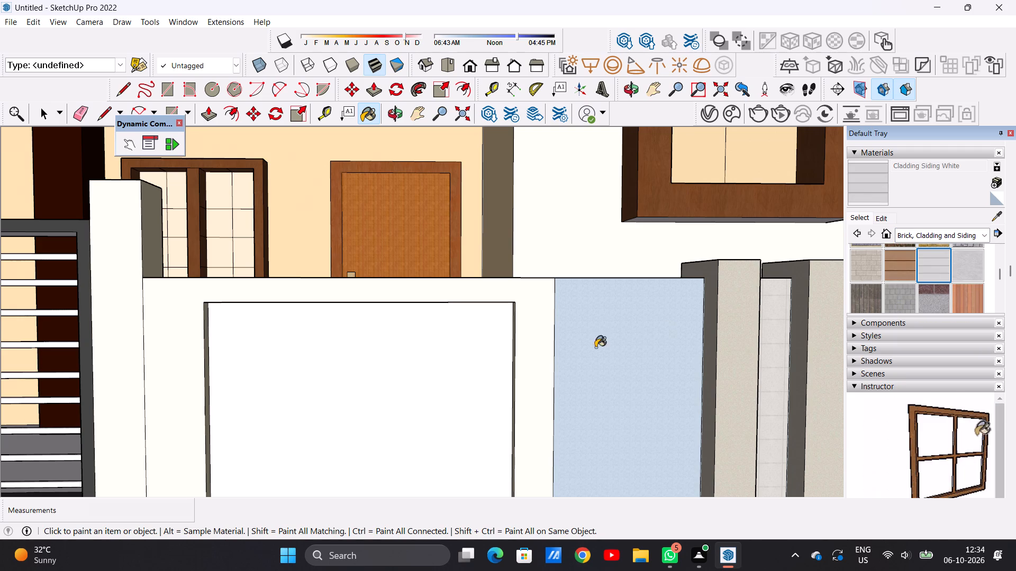
{"action": "left_click", "coordinate": [455, 395]}
{"action": "scroll", "coordinate": [470, 383], "scroll_direction": "down", "scroll_amount": 4}
{"action": "scroll", "coordinate": [379, 391], "scroll_direction": "up", "scroll_amount": 2}
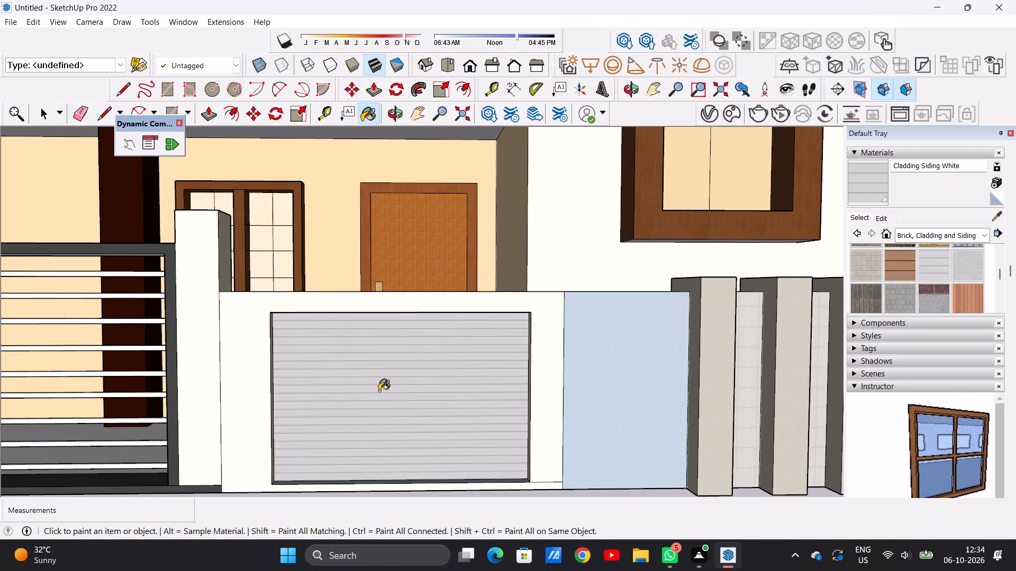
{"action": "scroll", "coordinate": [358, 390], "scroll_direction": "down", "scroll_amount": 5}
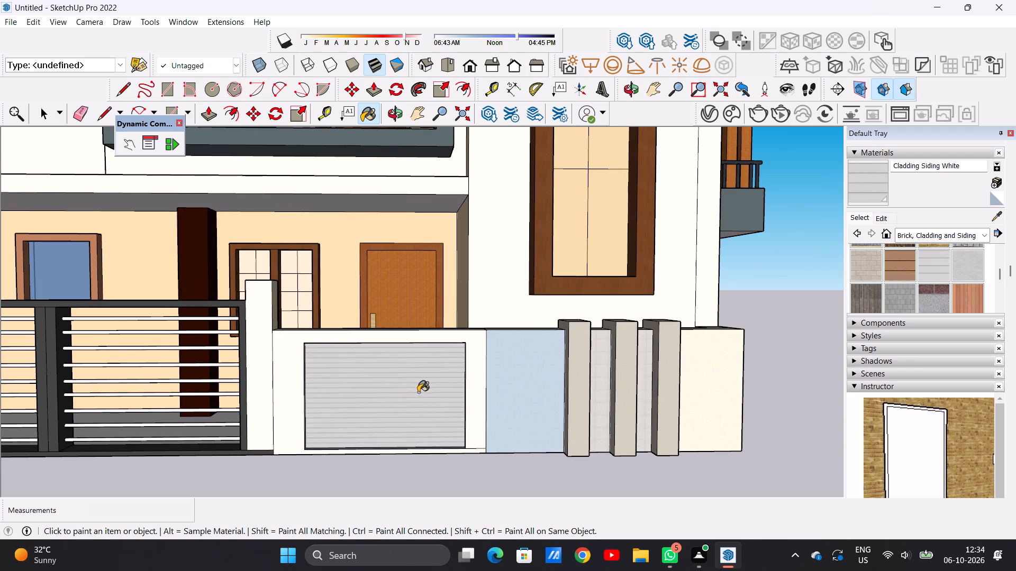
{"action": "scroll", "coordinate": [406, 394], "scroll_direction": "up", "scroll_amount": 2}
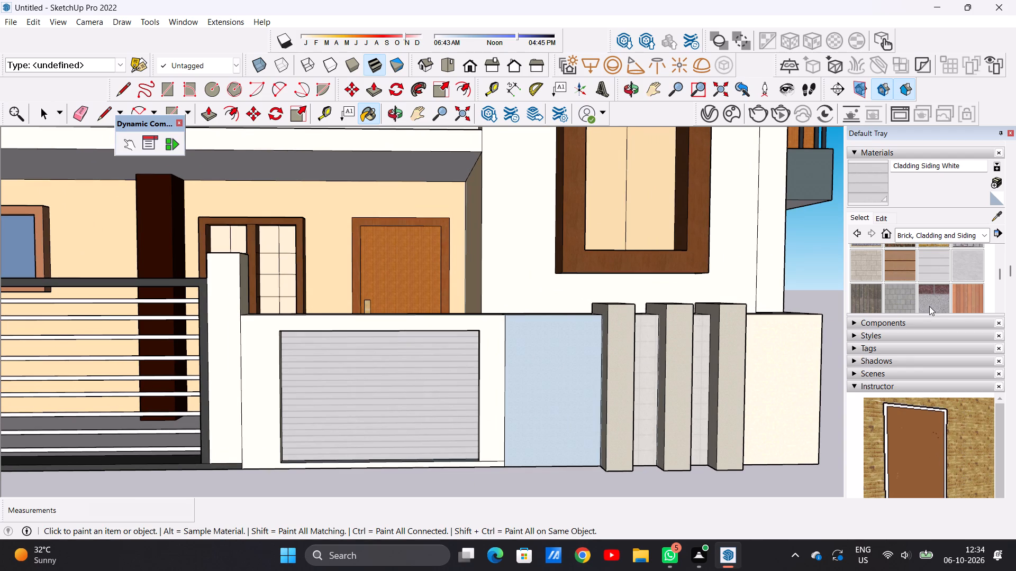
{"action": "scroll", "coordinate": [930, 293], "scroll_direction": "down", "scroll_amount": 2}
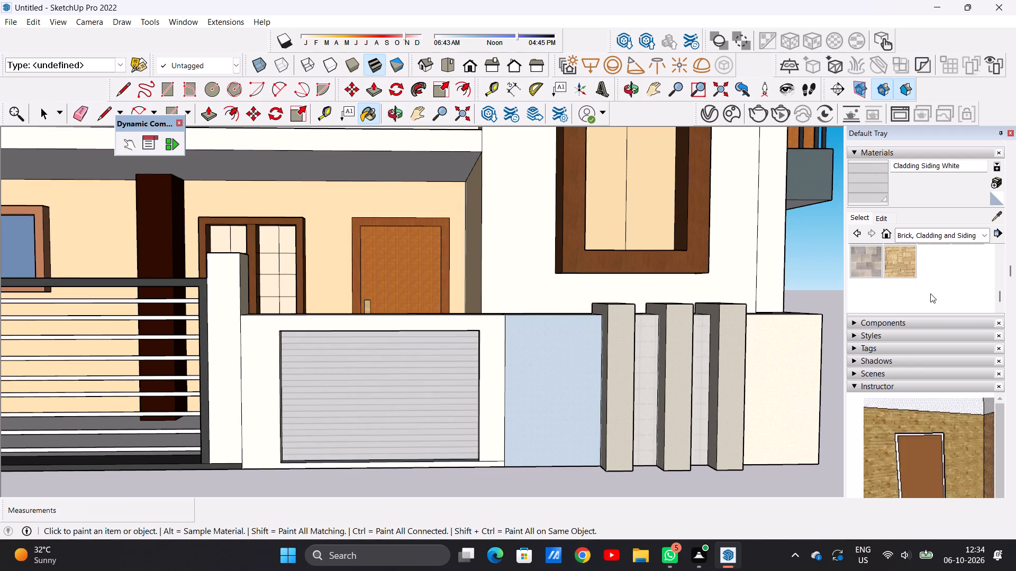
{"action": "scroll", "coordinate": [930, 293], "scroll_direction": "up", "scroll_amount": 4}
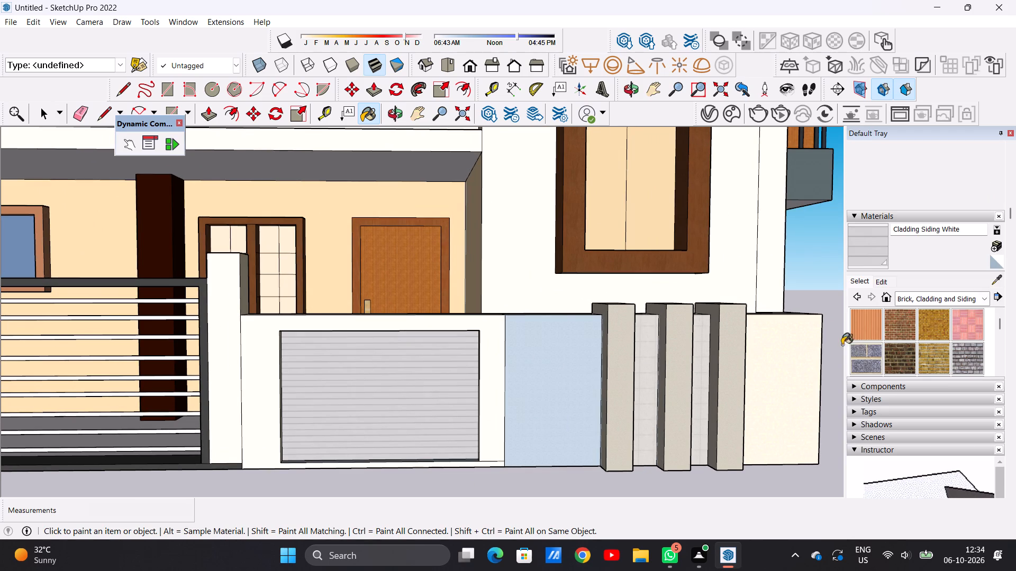
Paint the bottom reveal and the reveal beside the light-blue panel of the compound wall recess with Cladding Siding White.
{"action": "scroll", "coordinate": [385, 410], "scroll_direction": "up", "scroll_amount": 6}
{"action": "middle_click_drag", "start_coordinate": [385, 410], "coordinate": [510, 429]}
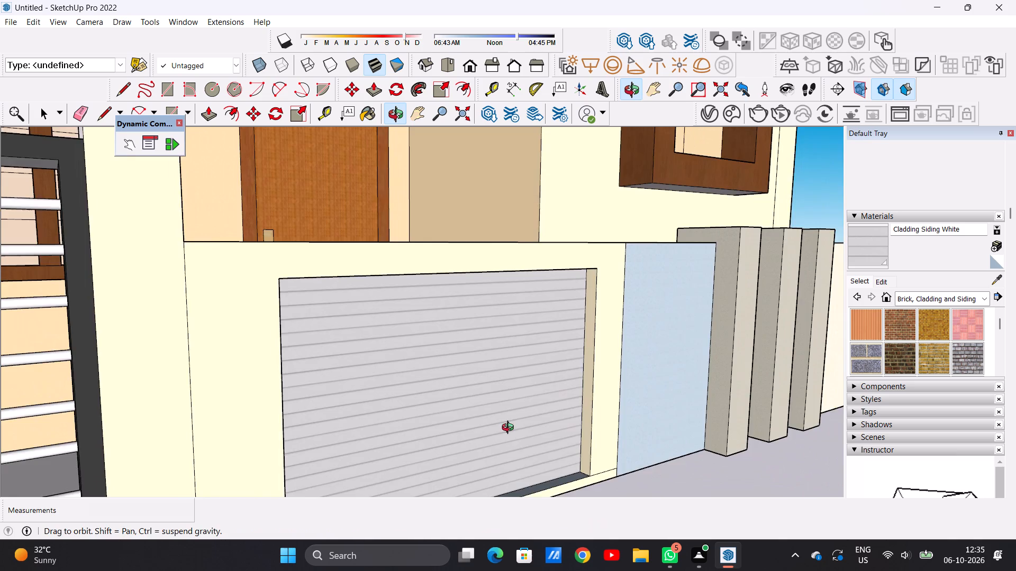
{"action": "middle_click_drag", "start_coordinate": [510, 429], "coordinate": [441, 428]}
{"action": "scroll", "coordinate": [464, 411], "scroll_direction": "down", "scroll_amount": 8}
{"action": "middle_click_drag", "start_coordinate": [472, 436], "coordinate": [445, 485]}
{"action": "scroll", "coordinate": [500, 470], "scroll_direction": "up", "scroll_amount": 3}
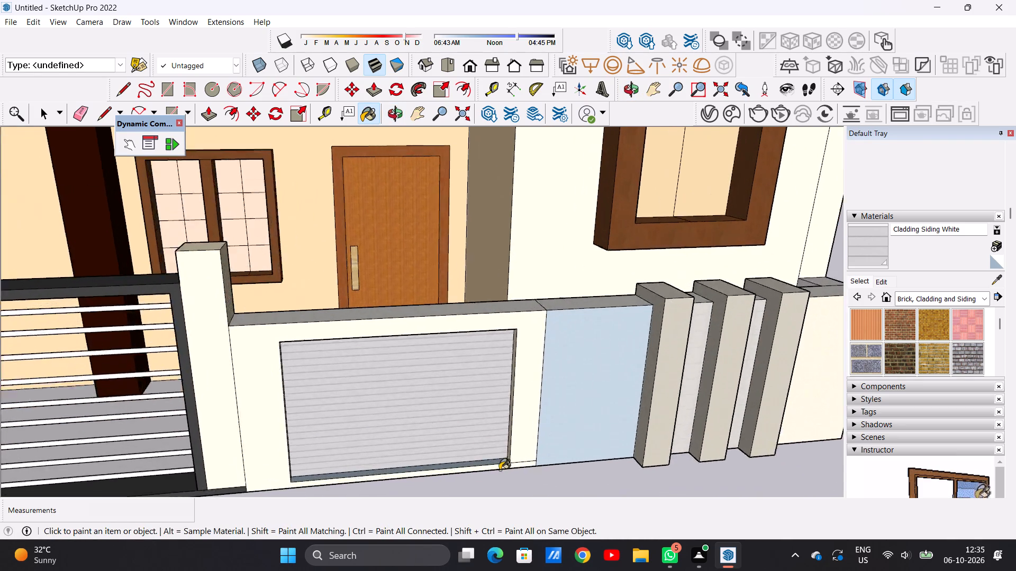
{"action": "scroll", "coordinate": [500, 470], "scroll_direction": "up", "scroll_amount": 11}
{"action": "left_click", "coordinate": [495, 453]}
{"action": "scroll", "coordinate": [502, 447], "scroll_direction": "down", "scroll_amount": 9}
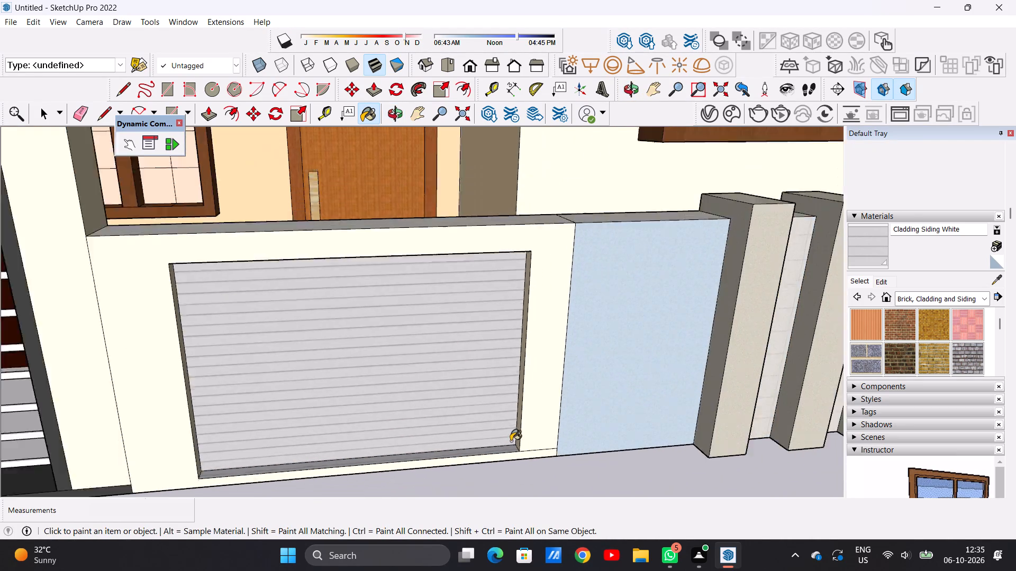
{"action": "scroll", "coordinate": [511, 441], "scroll_direction": "down", "scroll_amount": 7}
{"action": "middle_click_drag", "start_coordinate": [473, 422], "coordinate": [564, 398]}
{"action": "scroll", "coordinate": [539, 392], "scroll_direction": "up", "scroll_amount": 2}
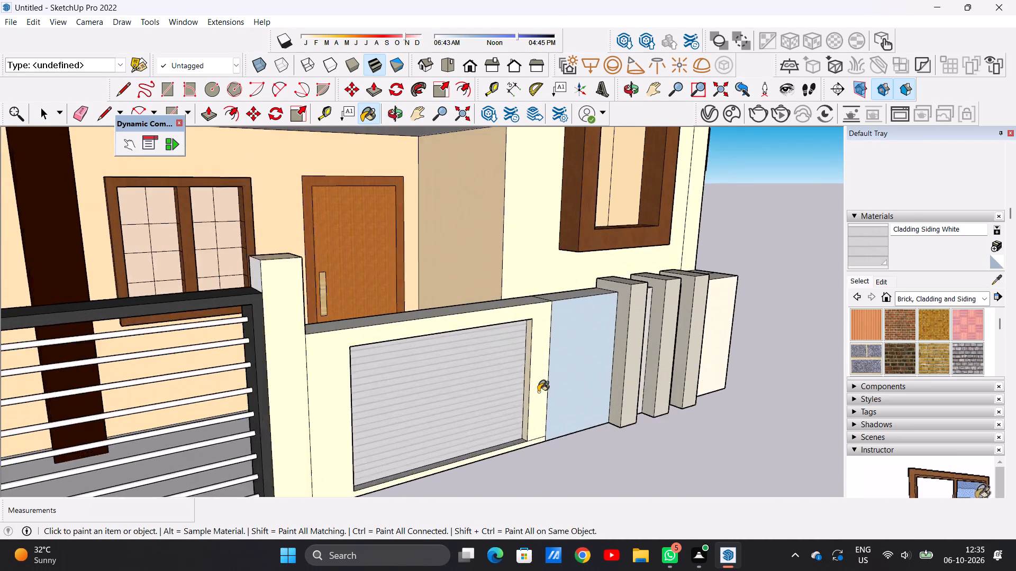
{"action": "scroll", "coordinate": [538, 392], "scroll_direction": "up", "scroll_amount": 14}
{"action": "left_click", "coordinate": [514, 370]}
{"action": "scroll", "coordinate": [493, 387], "scroll_direction": "down", "scroll_amount": 12}
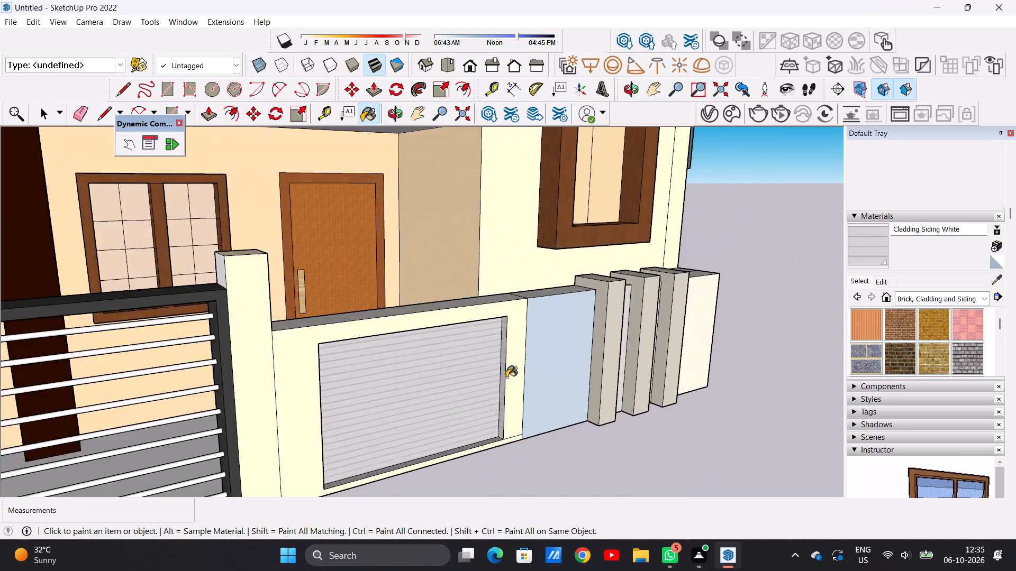
Paint the recess's remaining reveals, beside the gate pillar and along the top, with Cladding Siding White.
{"action": "scroll", "coordinate": [506, 377], "scroll_direction": "down", "scroll_amount": 7}
{"action": "middle_click_drag", "start_coordinate": [503, 375], "coordinate": [228, 397]}
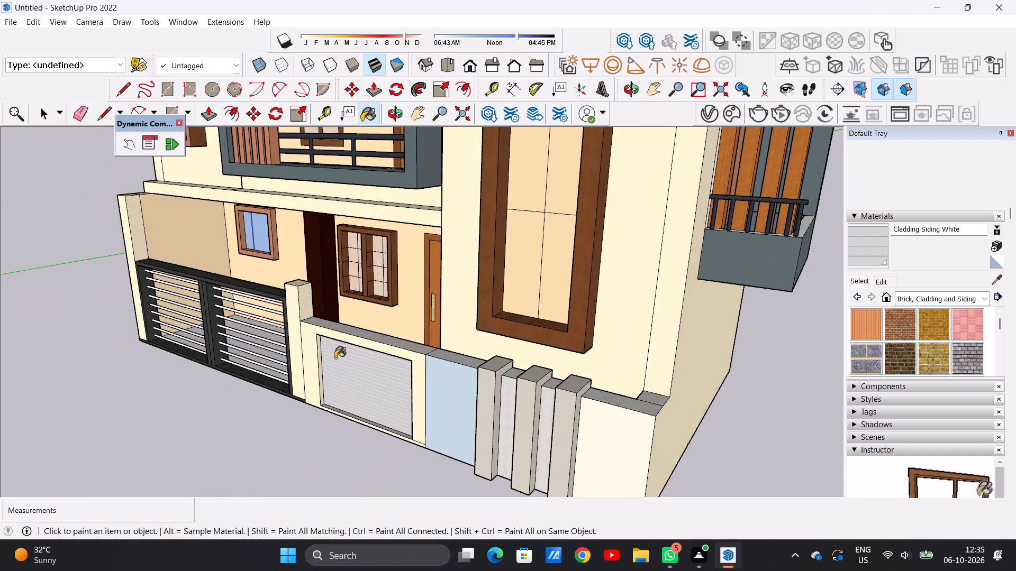
{"action": "scroll", "coordinate": [330, 360], "scroll_direction": "up", "scroll_amount": 18}
{"action": "left_click", "coordinate": [287, 362]}
{"action": "scroll", "coordinate": [365, 372], "scroll_direction": "down", "scroll_amount": 2}
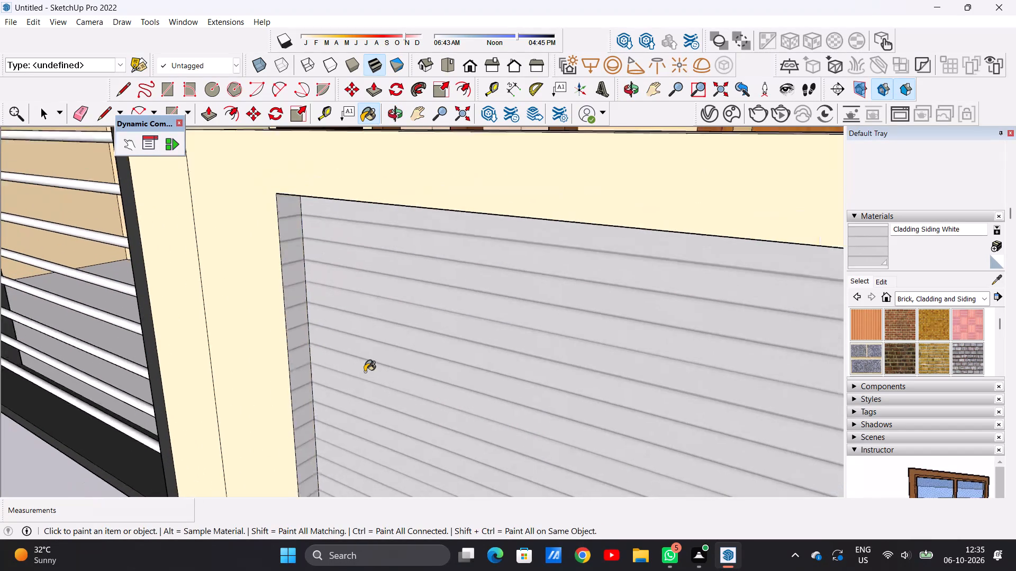
{"action": "scroll", "coordinate": [365, 372], "scroll_direction": "down", "scroll_amount": 15}
{"action": "middle_click_drag", "start_coordinate": [395, 424], "coordinate": [438, 256]}
{"action": "scroll", "coordinate": [455, 241], "scroll_direction": "up", "scroll_amount": 3}
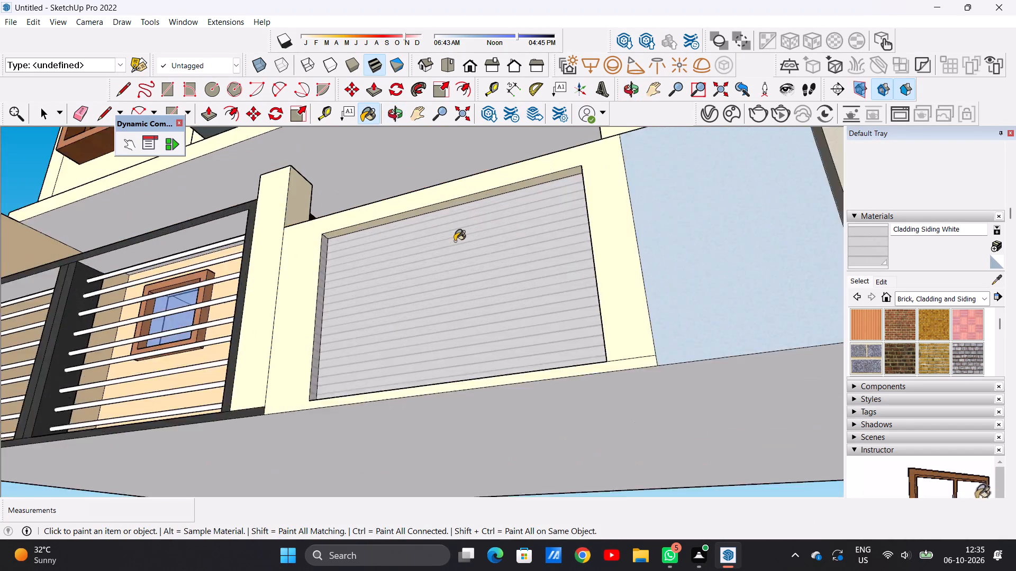
{"action": "scroll", "coordinate": [455, 241], "scroll_direction": "up", "scroll_amount": 11}
{"action": "left_click", "coordinate": [377, 170]}
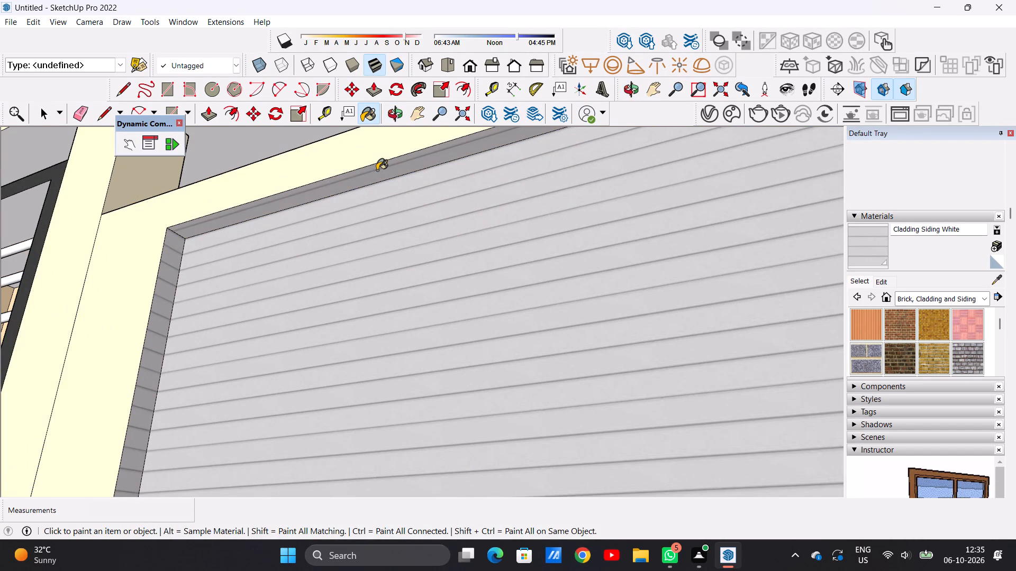
{"action": "key", "text": "space"}
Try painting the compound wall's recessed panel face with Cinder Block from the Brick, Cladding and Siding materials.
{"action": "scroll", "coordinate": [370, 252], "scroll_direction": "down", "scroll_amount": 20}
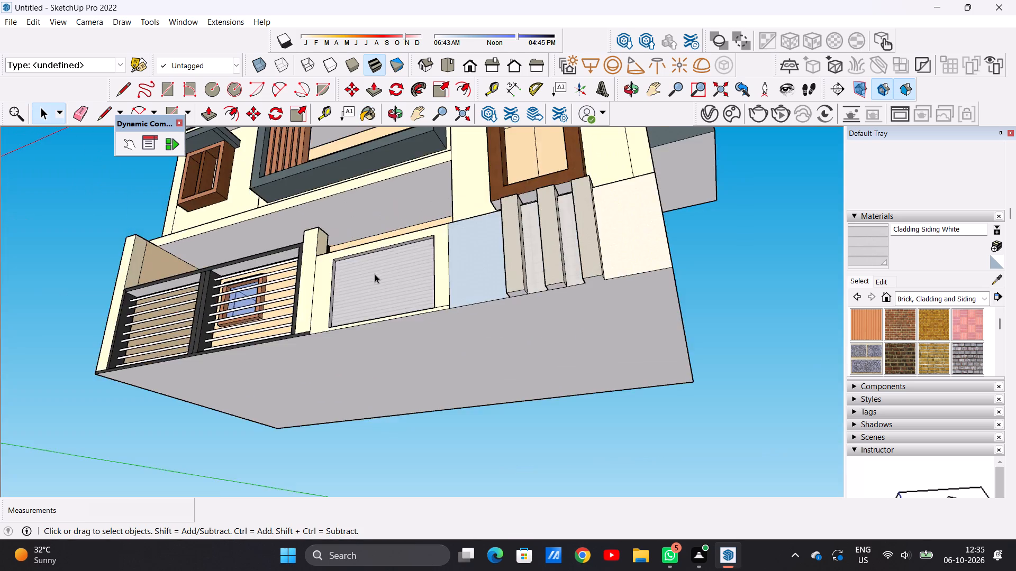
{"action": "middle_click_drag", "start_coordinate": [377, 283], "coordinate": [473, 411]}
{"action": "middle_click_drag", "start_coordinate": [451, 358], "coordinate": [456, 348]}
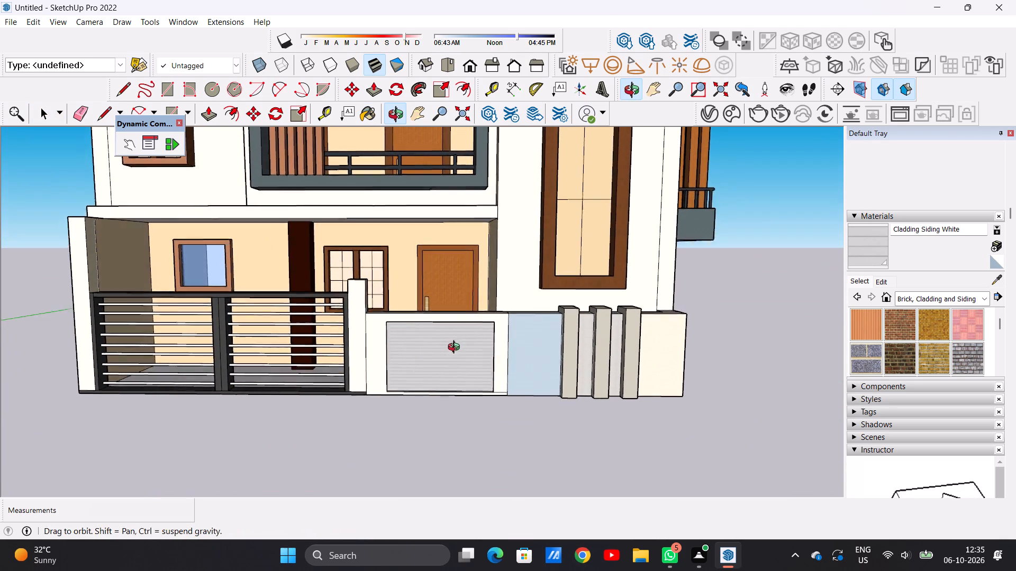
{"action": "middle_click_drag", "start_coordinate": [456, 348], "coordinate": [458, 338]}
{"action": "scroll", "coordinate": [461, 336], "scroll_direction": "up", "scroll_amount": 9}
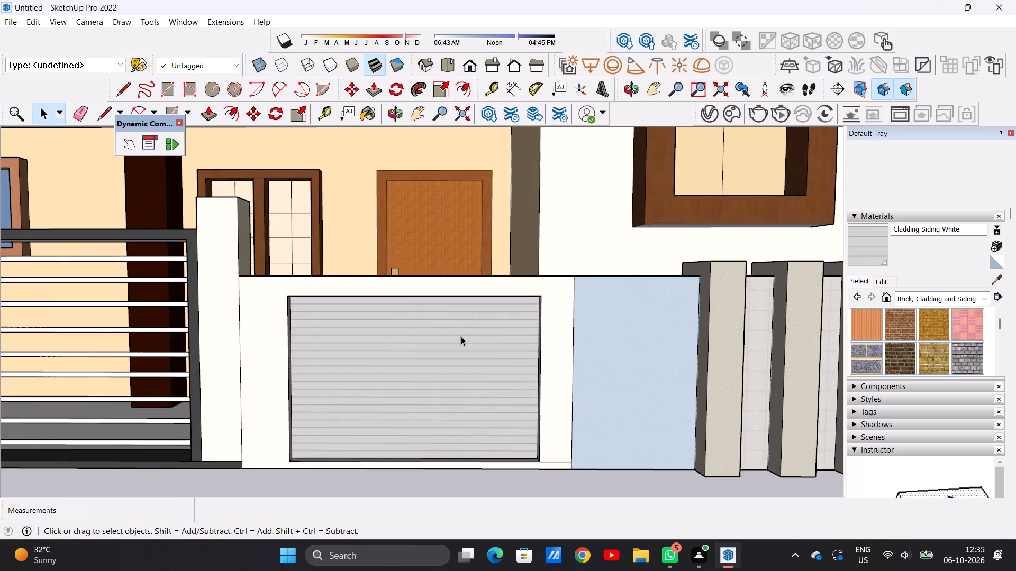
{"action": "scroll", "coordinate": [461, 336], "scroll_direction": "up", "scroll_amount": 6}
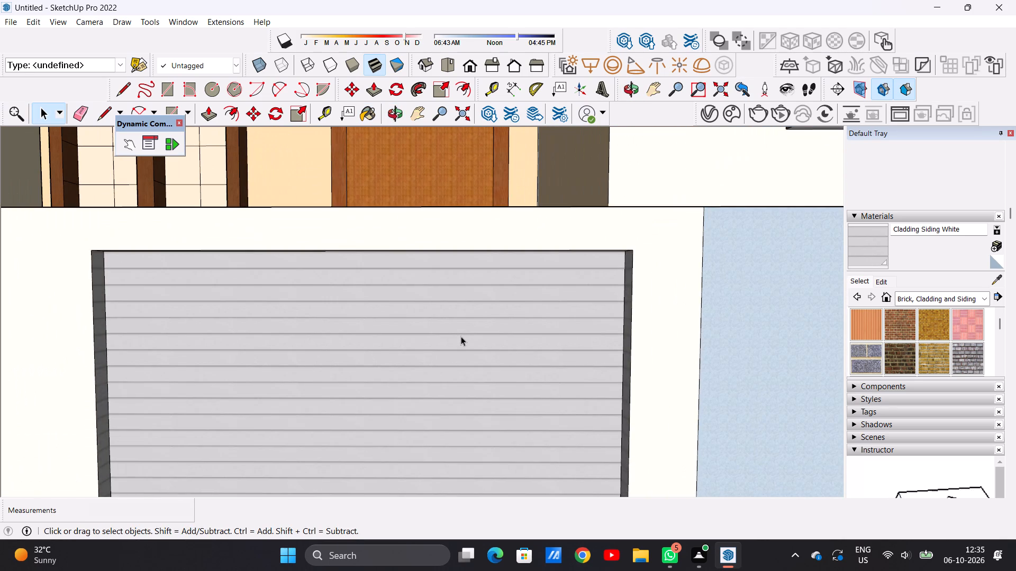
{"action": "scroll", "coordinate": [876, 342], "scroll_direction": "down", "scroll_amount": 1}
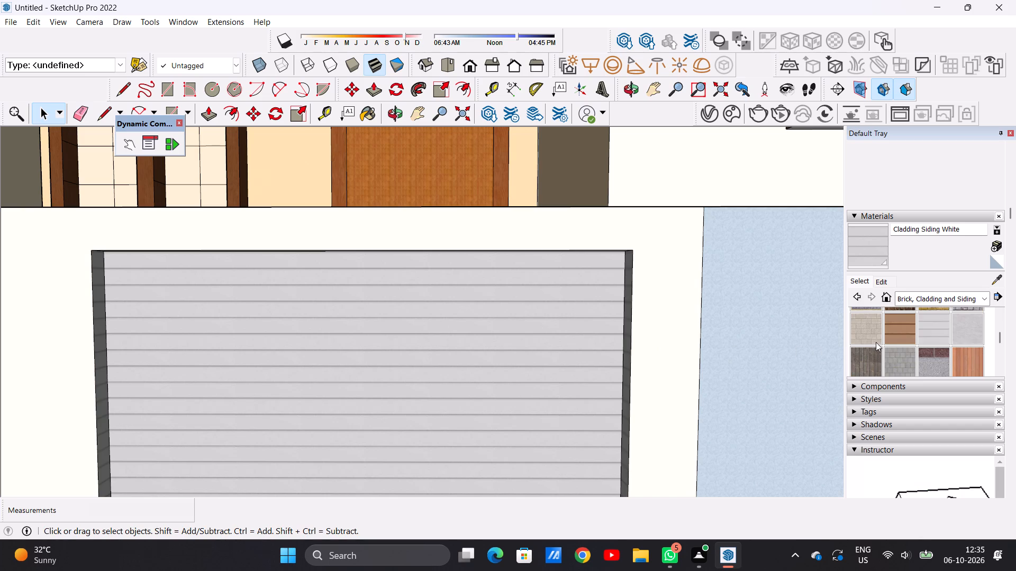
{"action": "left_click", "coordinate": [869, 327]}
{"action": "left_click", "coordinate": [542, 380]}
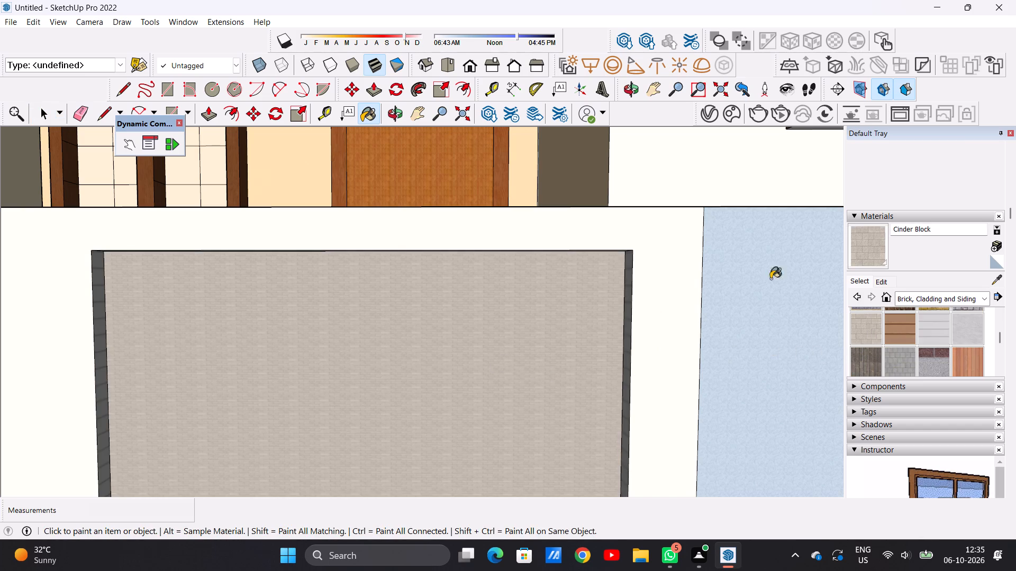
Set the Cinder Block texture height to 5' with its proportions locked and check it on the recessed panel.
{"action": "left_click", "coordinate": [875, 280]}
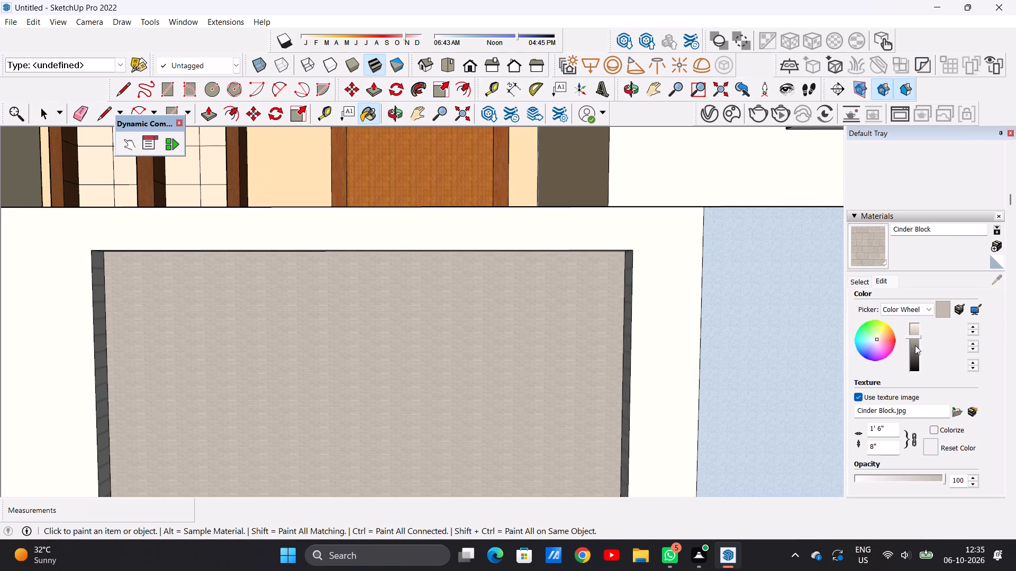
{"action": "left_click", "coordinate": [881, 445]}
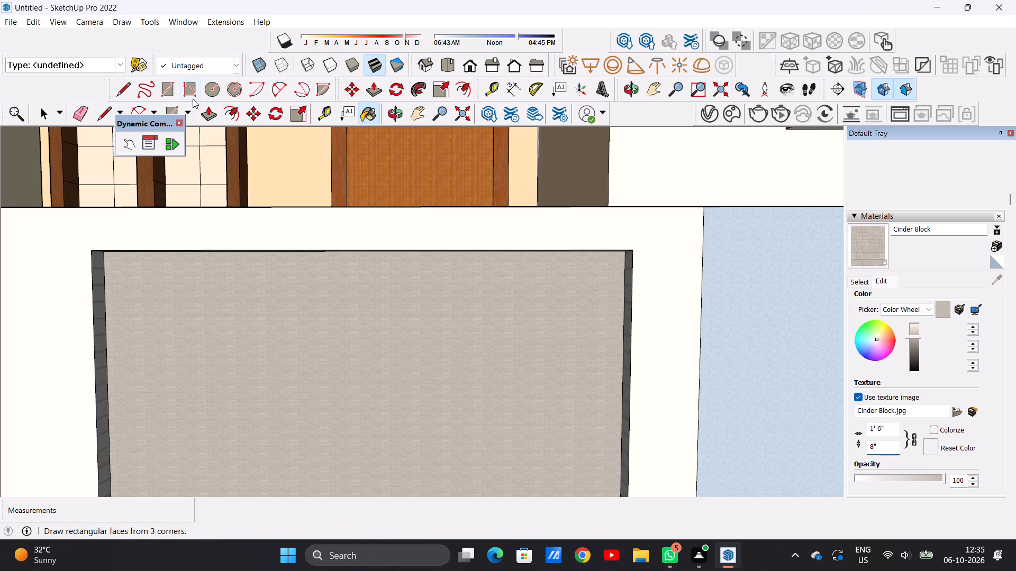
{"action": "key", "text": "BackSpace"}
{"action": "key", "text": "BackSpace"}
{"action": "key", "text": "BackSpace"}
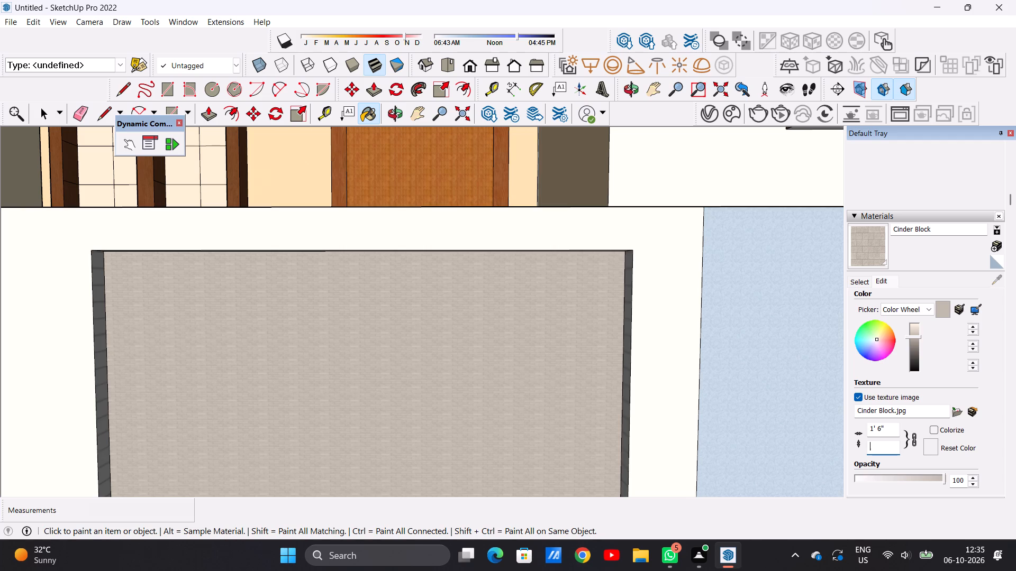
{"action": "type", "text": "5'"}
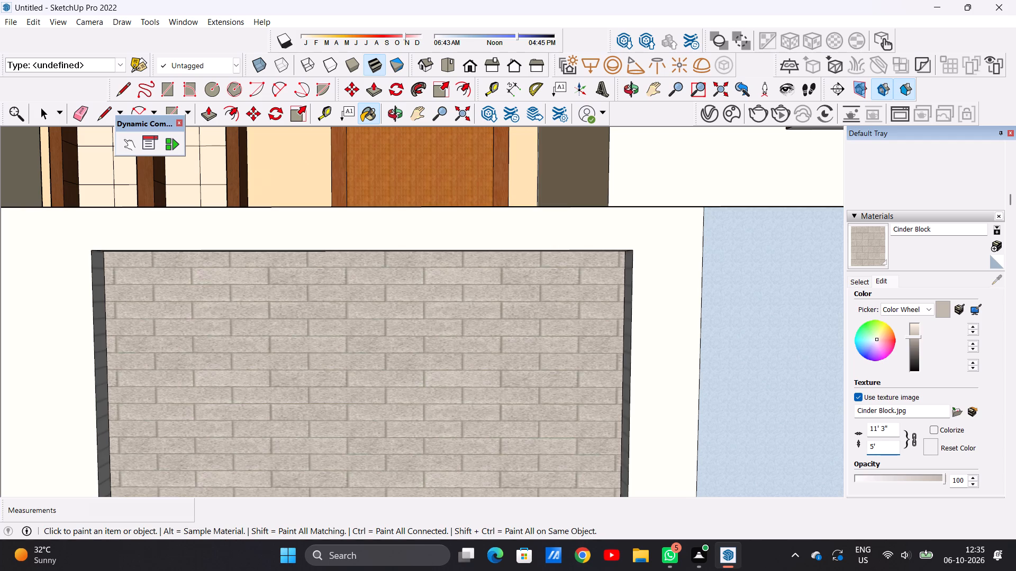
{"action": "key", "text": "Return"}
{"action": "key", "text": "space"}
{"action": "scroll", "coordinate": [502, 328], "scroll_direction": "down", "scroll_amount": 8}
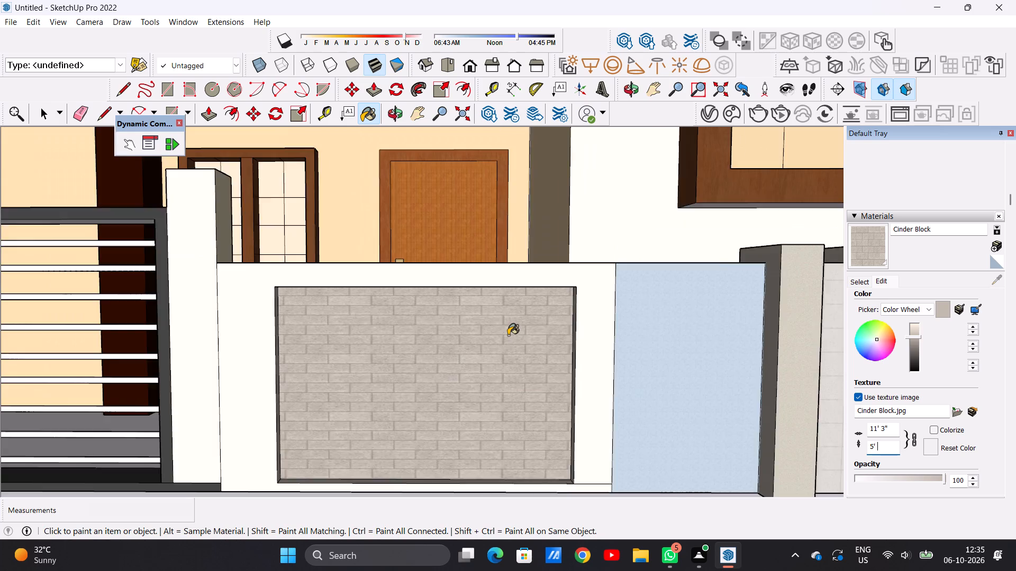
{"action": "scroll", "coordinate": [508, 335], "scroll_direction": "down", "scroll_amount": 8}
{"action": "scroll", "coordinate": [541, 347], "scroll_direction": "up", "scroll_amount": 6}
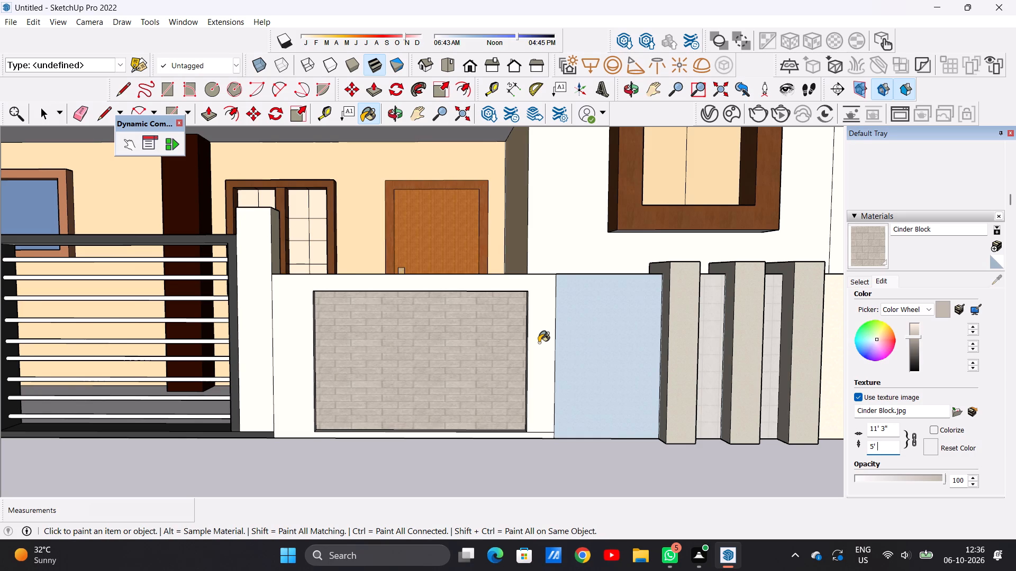
Repaint the compound wall's recessed panel face with Cladding Siding White from the Brick, Cladding and Siding materials.
{"action": "left_click", "coordinate": [862, 279]}
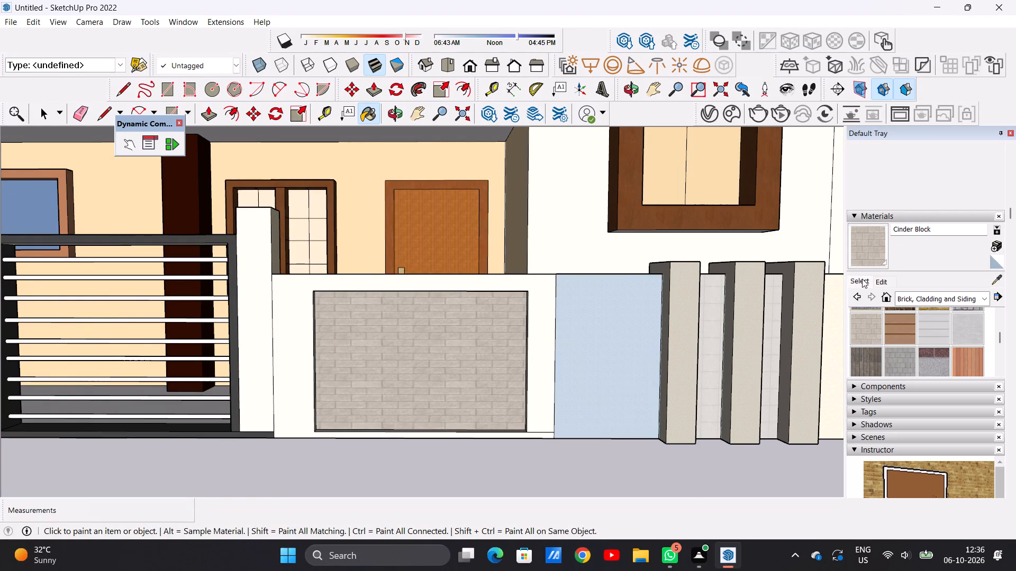
{"action": "scroll", "coordinate": [897, 357], "scroll_direction": "down", "scroll_amount": 2}
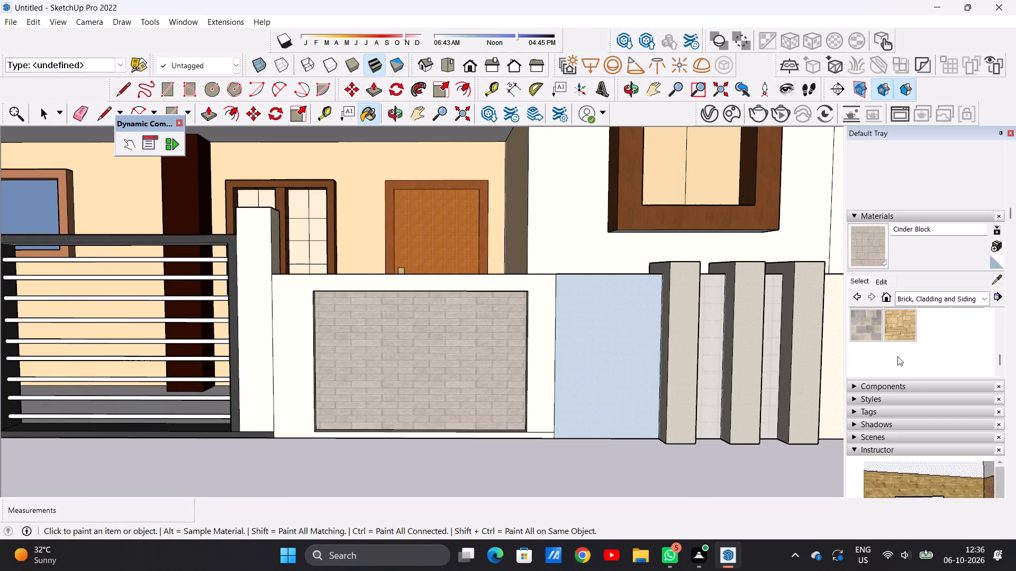
{"action": "scroll", "coordinate": [897, 356], "scroll_direction": "up", "scroll_amount": 1}
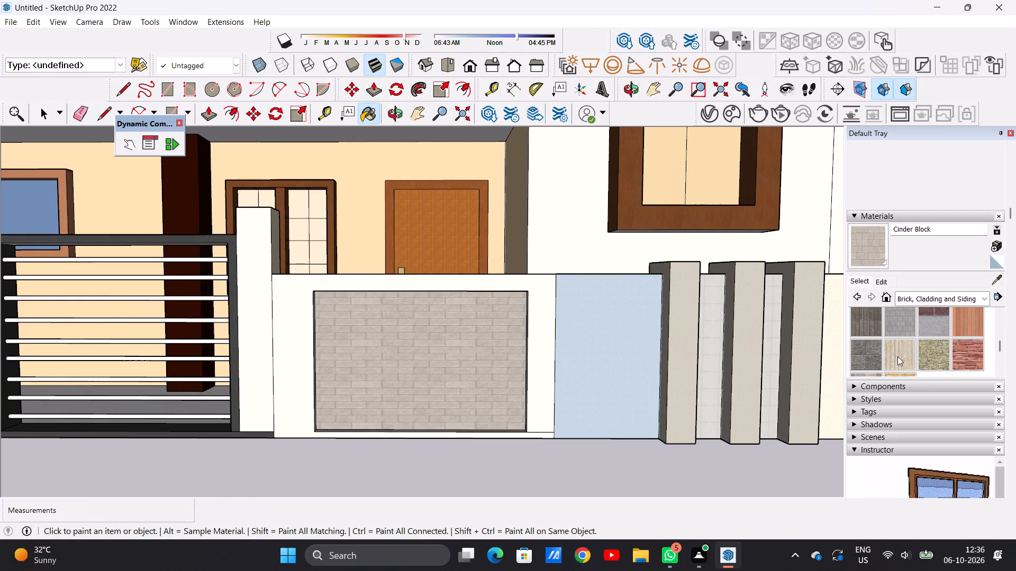
{"action": "scroll", "coordinate": [897, 356], "scroll_direction": "up", "scroll_amount": 1}
{"action": "left_click", "coordinate": [934, 346]}
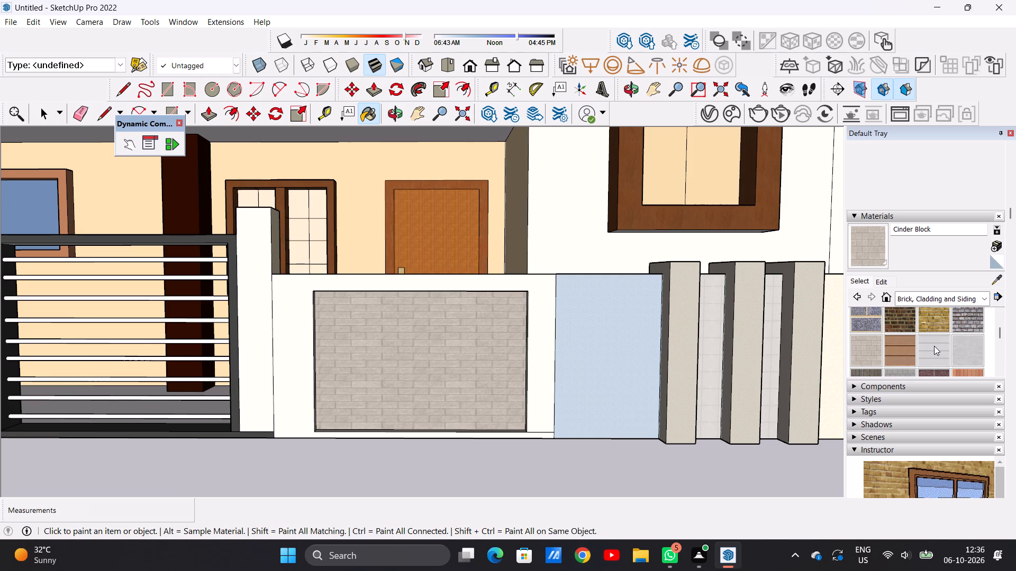
{"action": "left_click", "coordinate": [460, 364]}
Examine the clad recessed panel and its reveals on the compound wall from the front and both oblique sides.
{"action": "scroll", "coordinate": [462, 362], "scroll_direction": "down", "scroll_amount": 3}
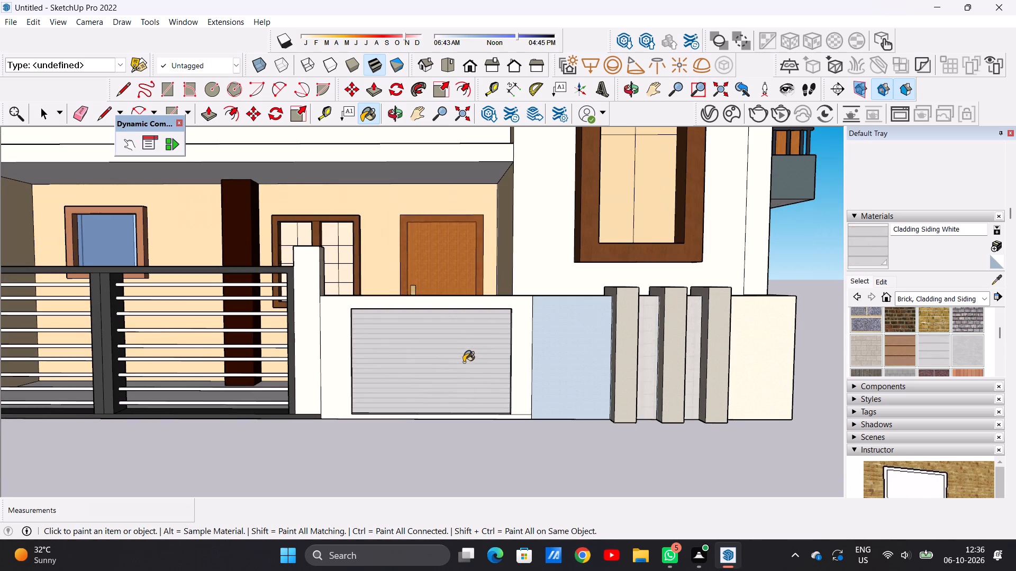
{"action": "scroll", "coordinate": [390, 367], "scroll_direction": "up", "scroll_amount": 6}
{"action": "scroll", "coordinate": [393, 379], "scroll_direction": "down", "scroll_amount": 3}
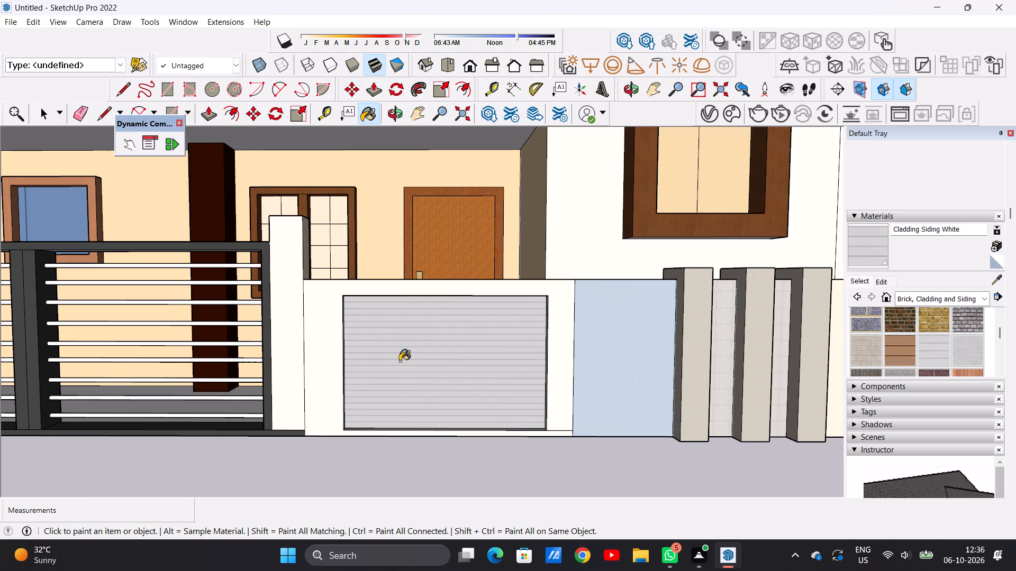
{"action": "scroll", "coordinate": [424, 339], "scroll_direction": "down", "scroll_amount": 3}
{"action": "middle_click_drag", "start_coordinate": [425, 356], "coordinate": [551, 349]}
{"action": "scroll", "coordinate": [540, 346], "scroll_direction": "up", "scroll_amount": 12}
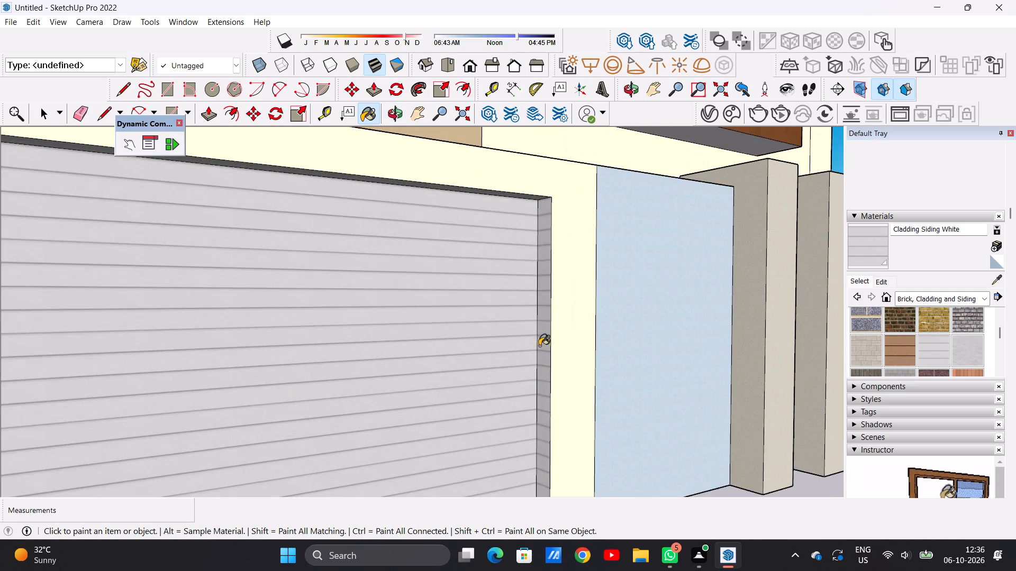
{"action": "scroll", "coordinate": [539, 345], "scroll_direction": "down", "scroll_amount": 17}
{"action": "middle_click_drag", "start_coordinate": [544, 353], "coordinate": [388, 363]}
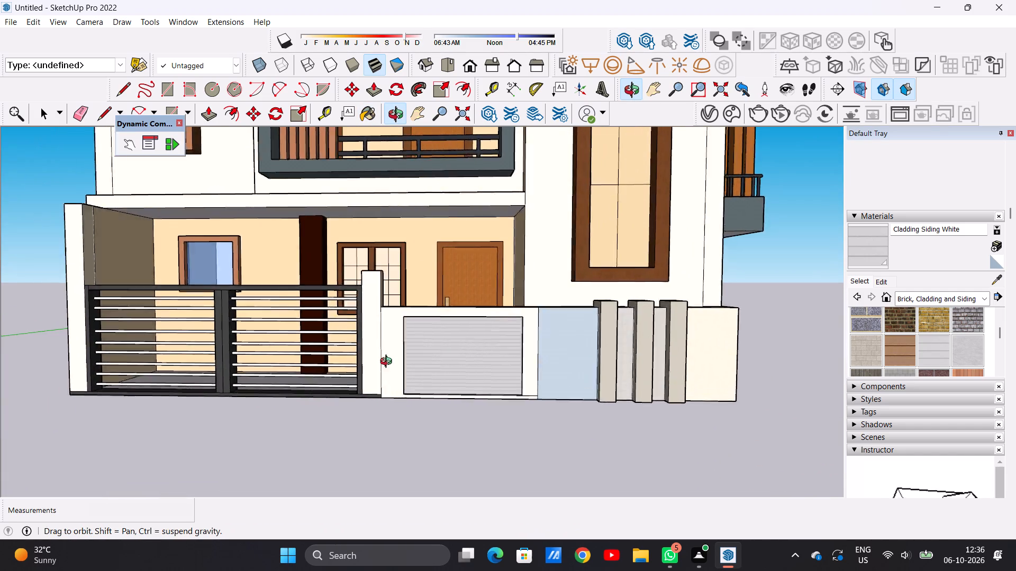
{"action": "middle_click_drag", "start_coordinate": [388, 363], "coordinate": [237, 403]}
{"action": "scroll", "coordinate": [338, 367], "scroll_direction": "up", "scroll_amount": 13}
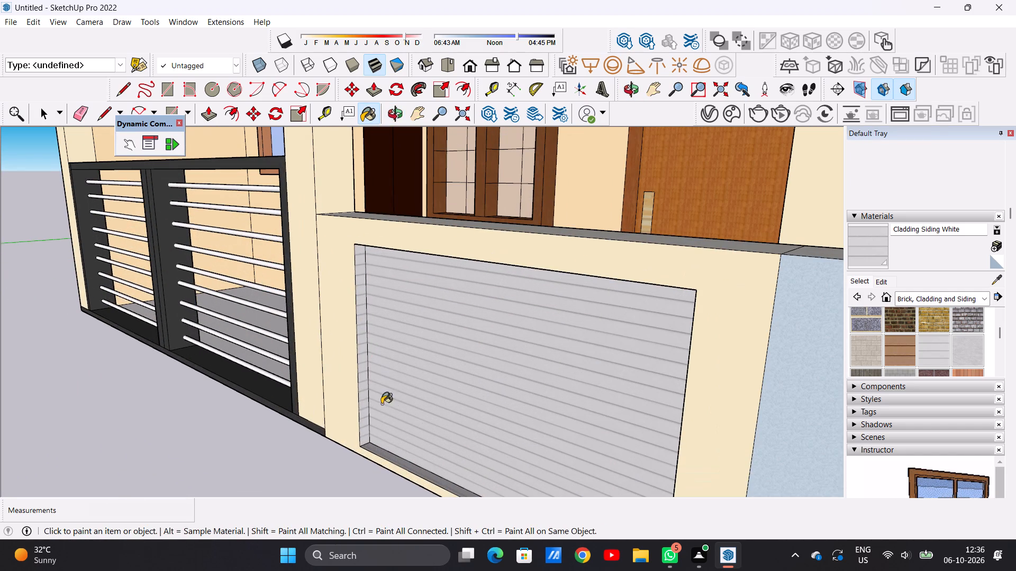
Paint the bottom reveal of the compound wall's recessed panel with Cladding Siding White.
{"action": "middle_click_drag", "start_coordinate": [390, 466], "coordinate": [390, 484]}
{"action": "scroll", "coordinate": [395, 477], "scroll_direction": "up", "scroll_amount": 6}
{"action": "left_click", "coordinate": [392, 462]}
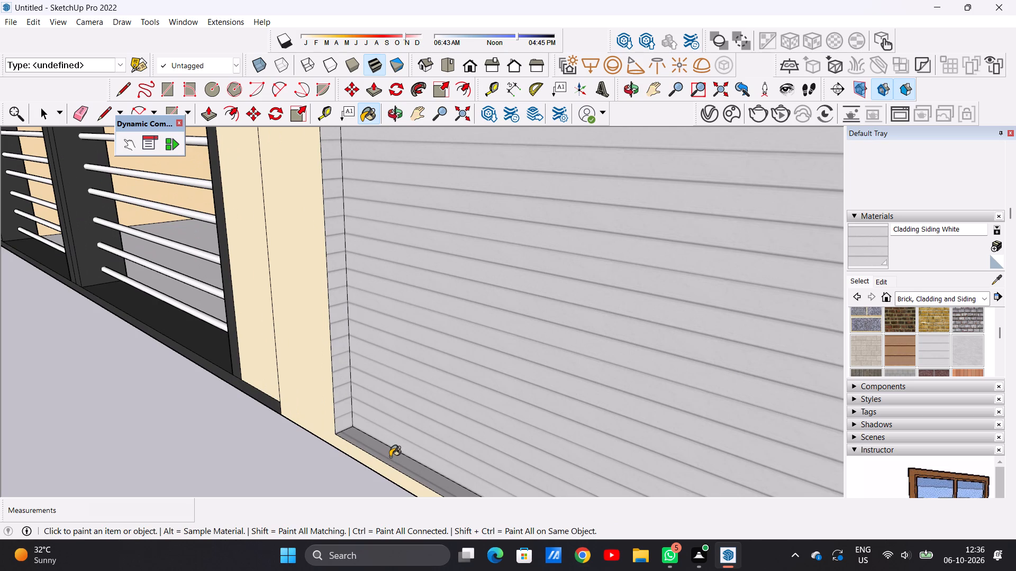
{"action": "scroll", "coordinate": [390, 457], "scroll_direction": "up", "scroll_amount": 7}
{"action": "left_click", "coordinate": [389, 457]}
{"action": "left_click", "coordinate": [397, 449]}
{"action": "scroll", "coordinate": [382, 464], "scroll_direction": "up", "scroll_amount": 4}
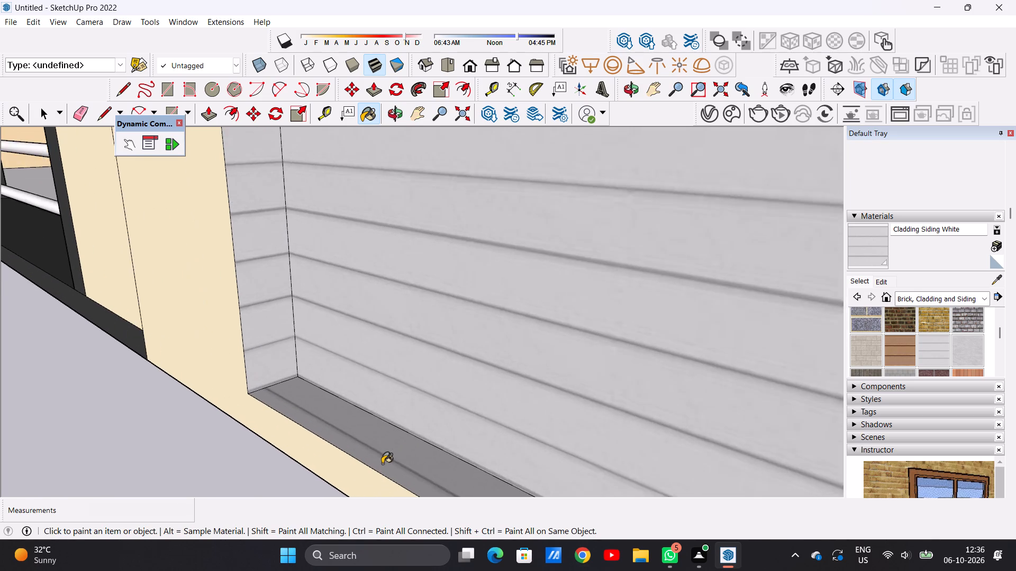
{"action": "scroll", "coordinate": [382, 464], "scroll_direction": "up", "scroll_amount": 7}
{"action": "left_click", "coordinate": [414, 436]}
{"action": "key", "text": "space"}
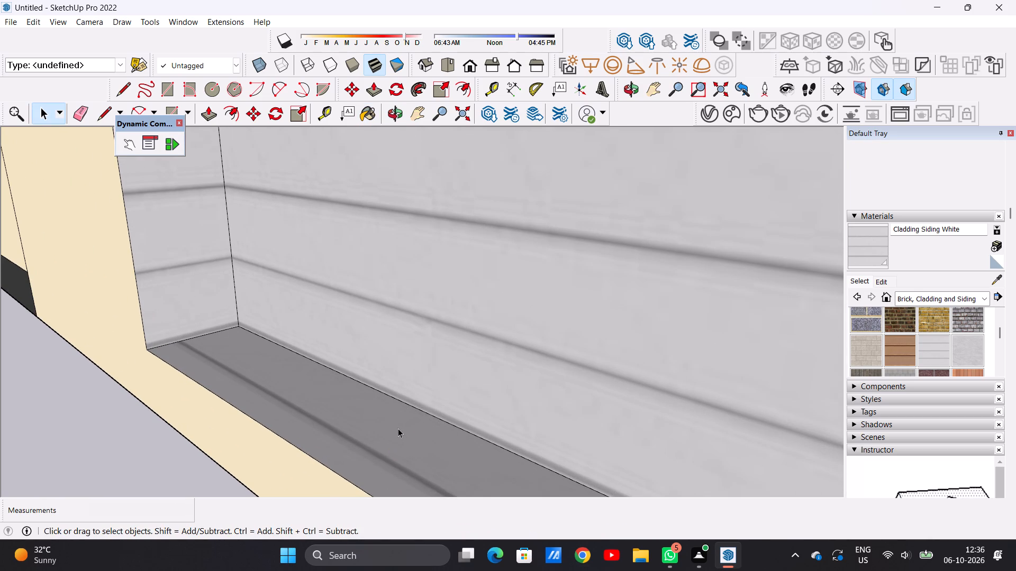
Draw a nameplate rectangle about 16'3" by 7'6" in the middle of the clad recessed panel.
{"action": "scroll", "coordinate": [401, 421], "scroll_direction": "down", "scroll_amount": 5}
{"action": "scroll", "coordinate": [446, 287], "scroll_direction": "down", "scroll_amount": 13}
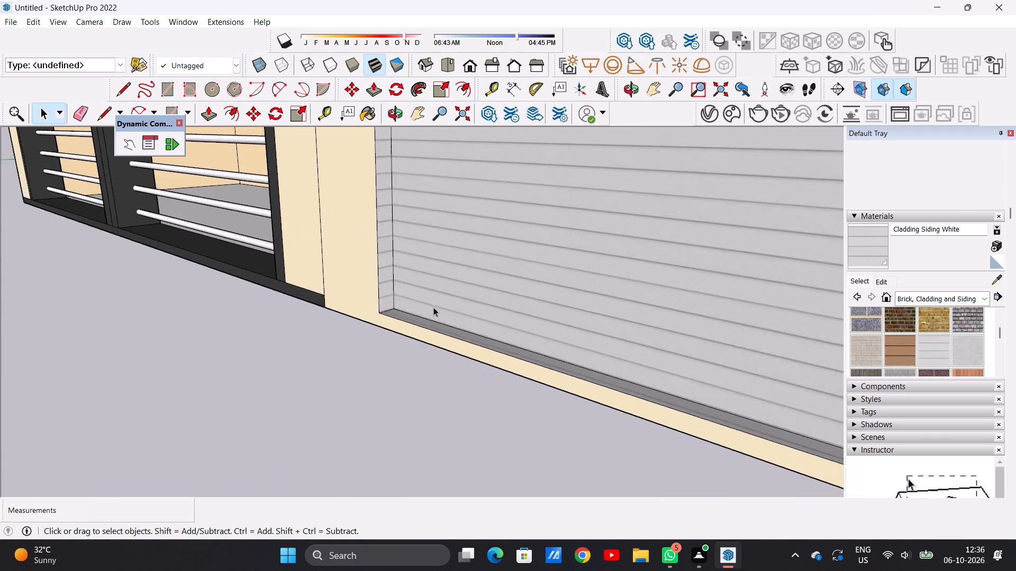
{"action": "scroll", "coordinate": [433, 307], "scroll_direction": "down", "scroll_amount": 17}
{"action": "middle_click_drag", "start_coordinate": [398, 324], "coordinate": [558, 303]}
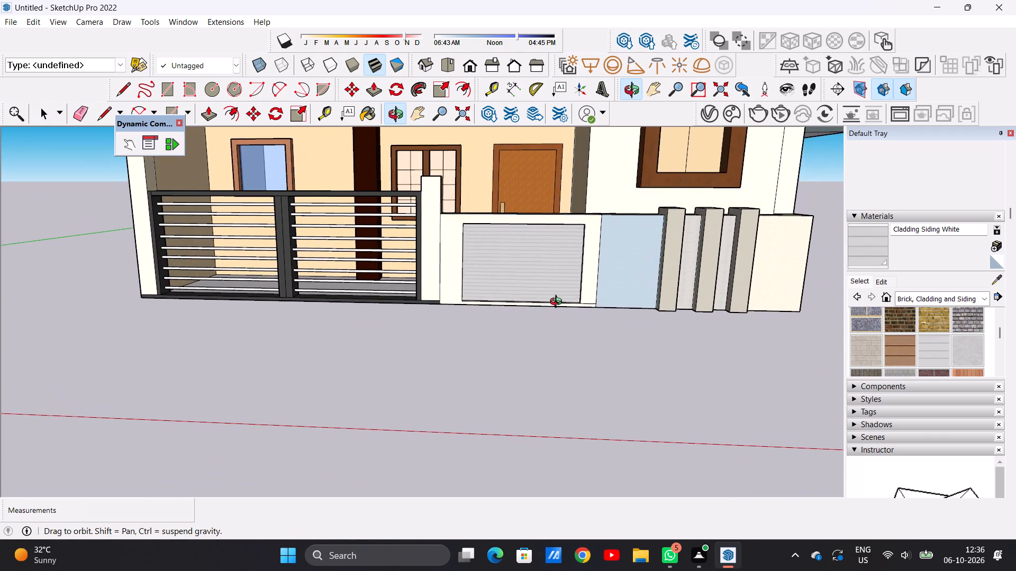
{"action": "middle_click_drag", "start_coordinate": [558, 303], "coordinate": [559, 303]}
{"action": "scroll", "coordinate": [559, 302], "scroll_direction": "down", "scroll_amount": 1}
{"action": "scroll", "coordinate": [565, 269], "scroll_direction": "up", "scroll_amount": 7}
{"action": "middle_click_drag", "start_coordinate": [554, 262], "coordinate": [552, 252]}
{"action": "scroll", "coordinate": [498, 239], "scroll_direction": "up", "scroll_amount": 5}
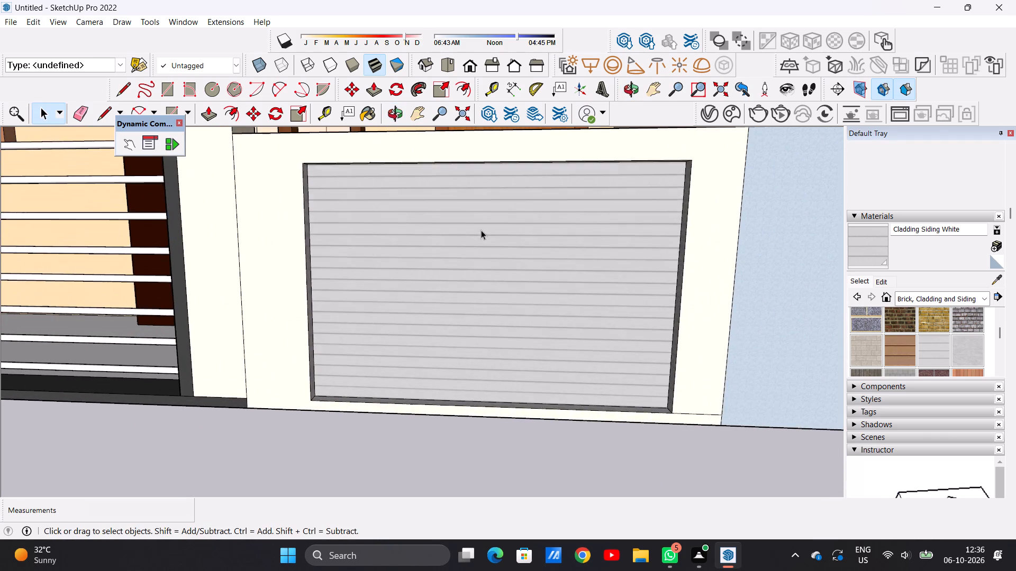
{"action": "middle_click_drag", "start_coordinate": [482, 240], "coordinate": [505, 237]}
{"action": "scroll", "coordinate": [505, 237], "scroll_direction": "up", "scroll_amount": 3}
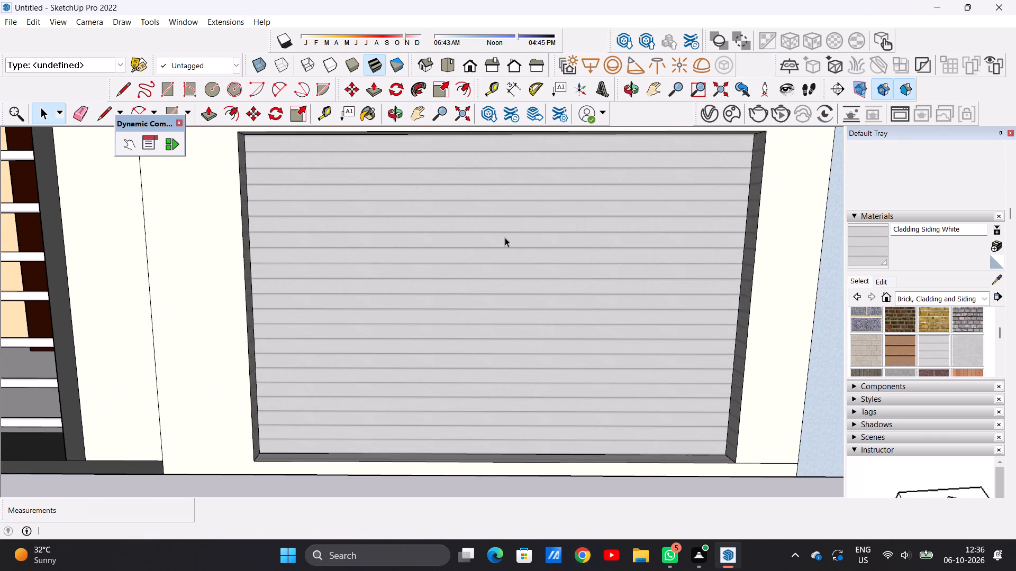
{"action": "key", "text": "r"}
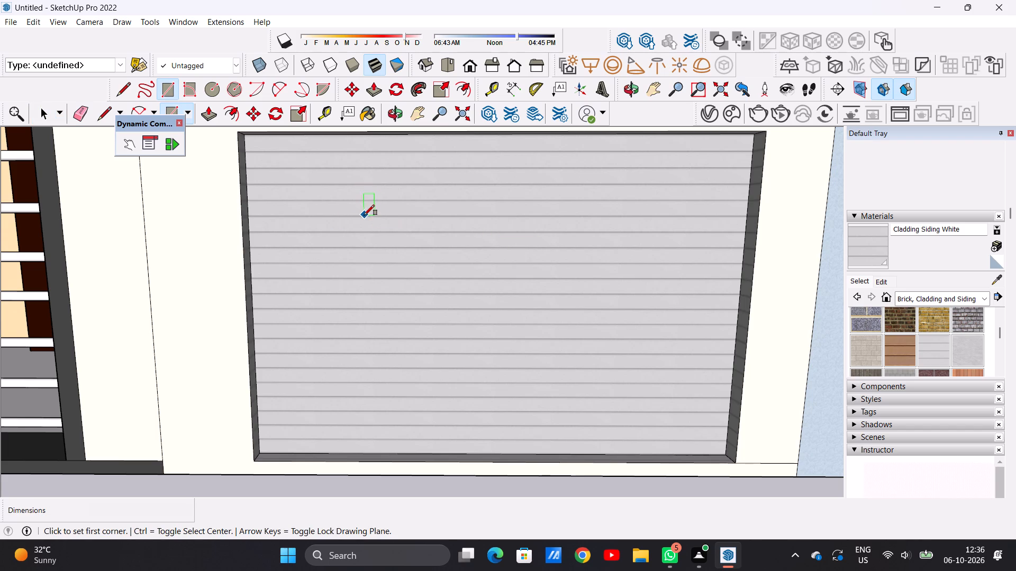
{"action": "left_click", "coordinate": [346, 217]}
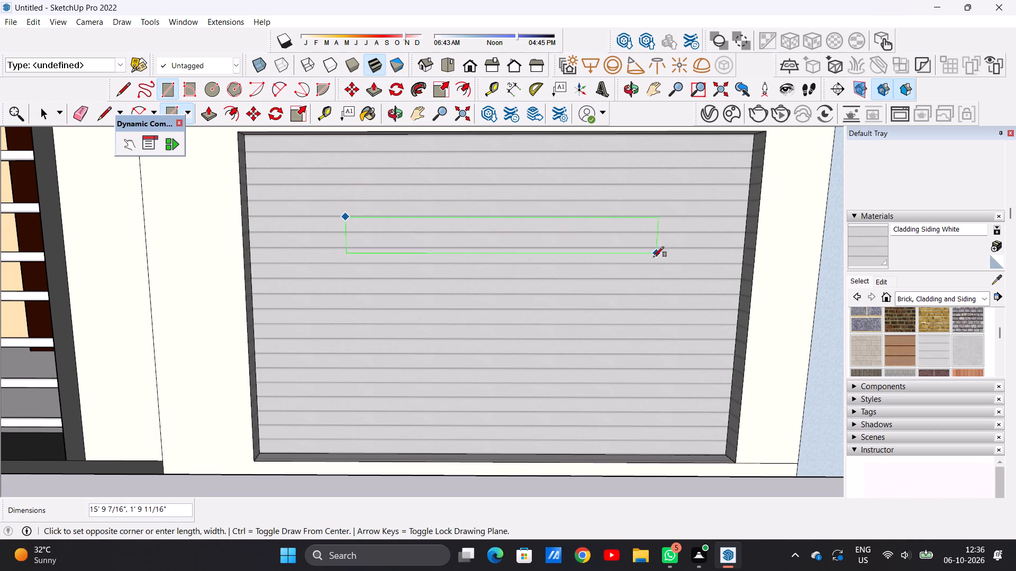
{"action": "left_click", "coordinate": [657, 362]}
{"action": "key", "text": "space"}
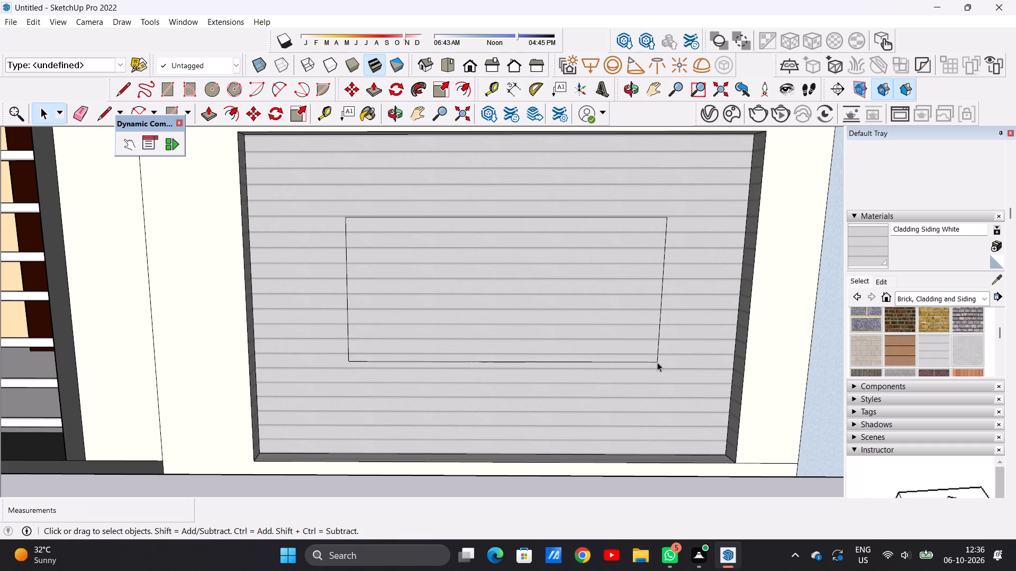
Undo the inner rectangle and the paint on the recessed panel and its reveals, back to the panel's default material.
{"action": "key", "text": "ctrl+z"}
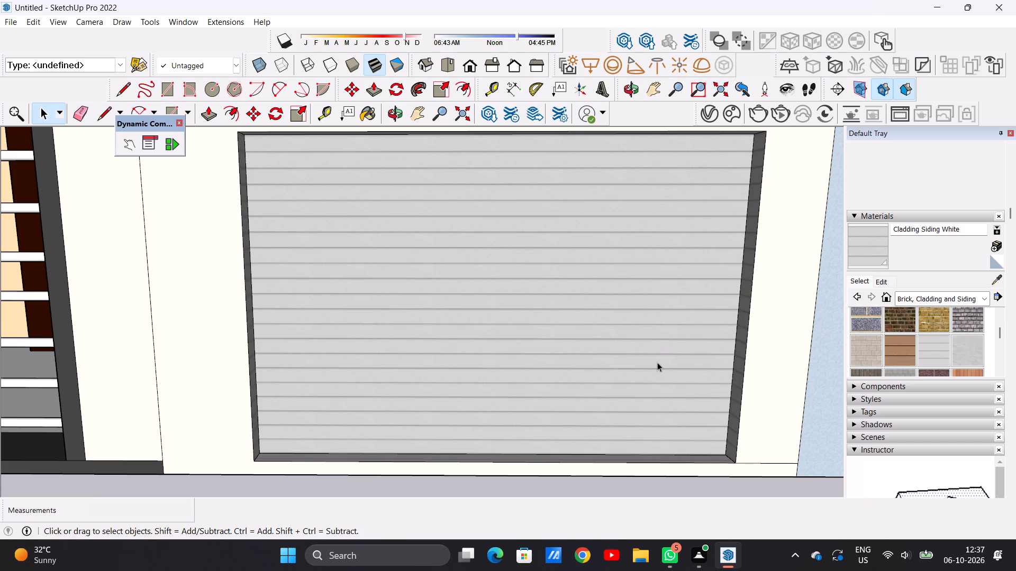
{"action": "key", "text": "ctrl+z"}
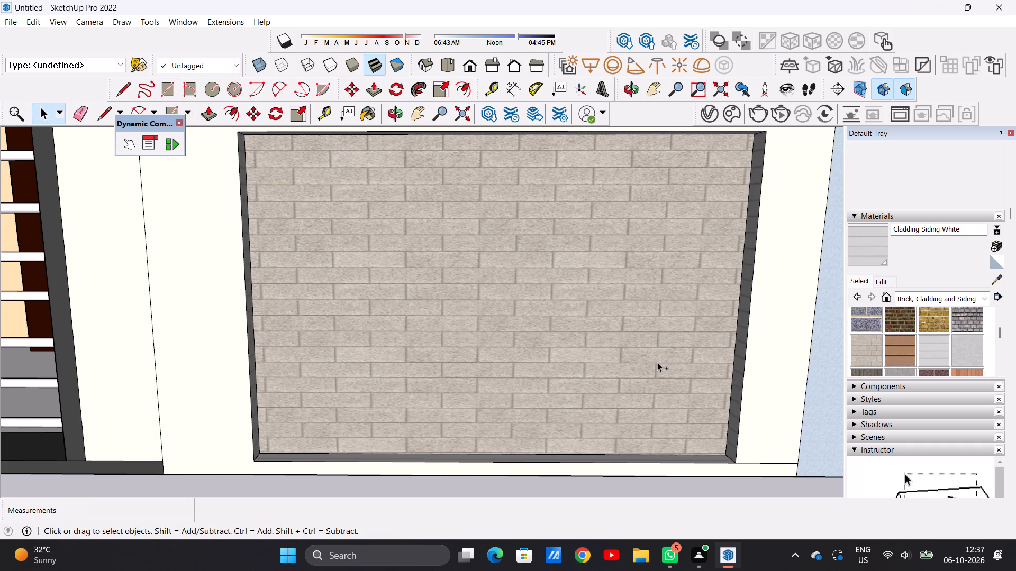
{"action": "key", "text": "ctrl+z"}
{"action": "key", "text": "ctrl+z"}
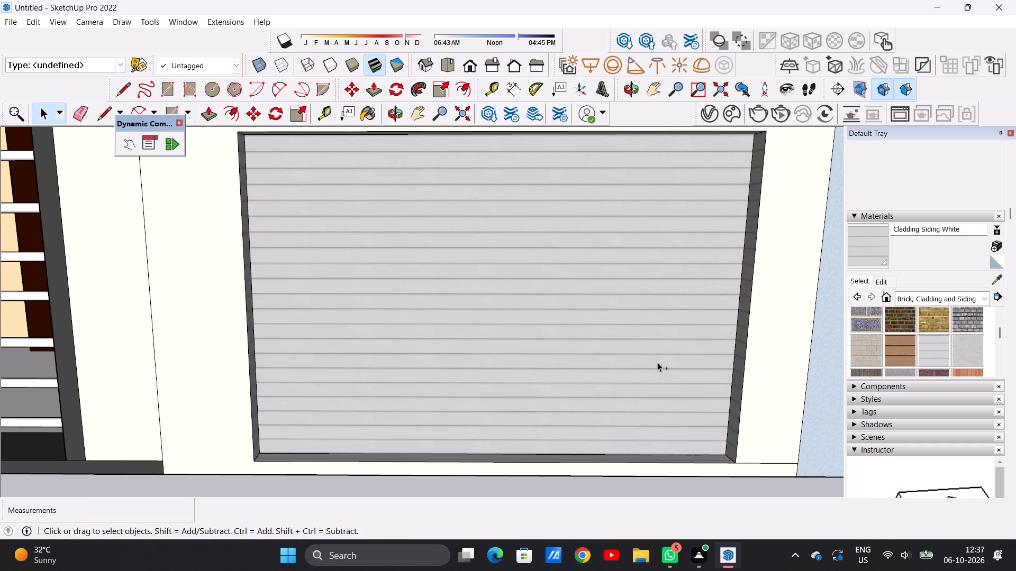
{"action": "key", "text": "ctrl+z"}
{"action": "key", "text": "ctrl+z"}
{"action": "key", "text": "space"}
{"action": "key", "text": "ctrl+z"}
{"action": "scroll", "coordinate": [590, 356], "scroll_direction": "down", "scroll_amount": 4}
{"action": "scroll", "coordinate": [590, 356], "scroll_direction": "up", "scroll_amount": 1}
{"action": "scroll", "coordinate": [590, 356], "scroll_direction": "down", "scroll_amount": 15}
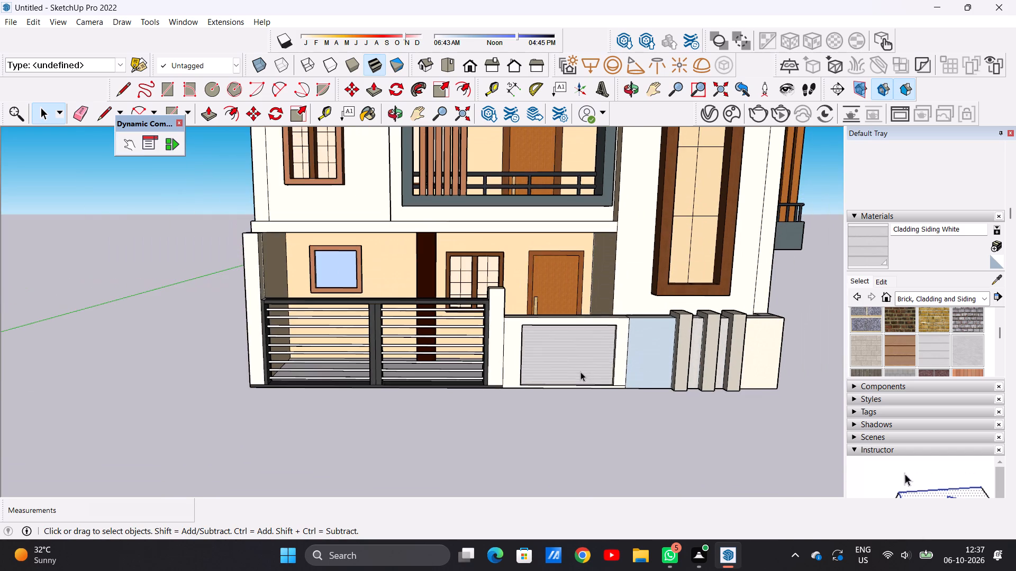
{"action": "scroll", "coordinate": [607, 375], "scroll_direction": "up", "scroll_amount": 12}
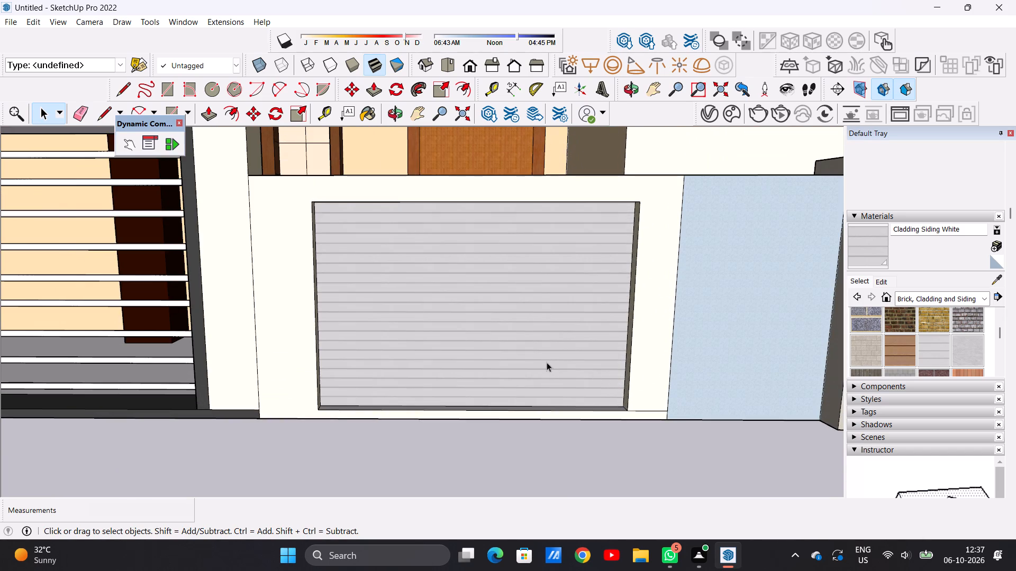
{"action": "scroll", "coordinate": [551, 358], "scroll_direction": "up", "scroll_amount": 4}
{"action": "key", "text": "ctrl+z"}
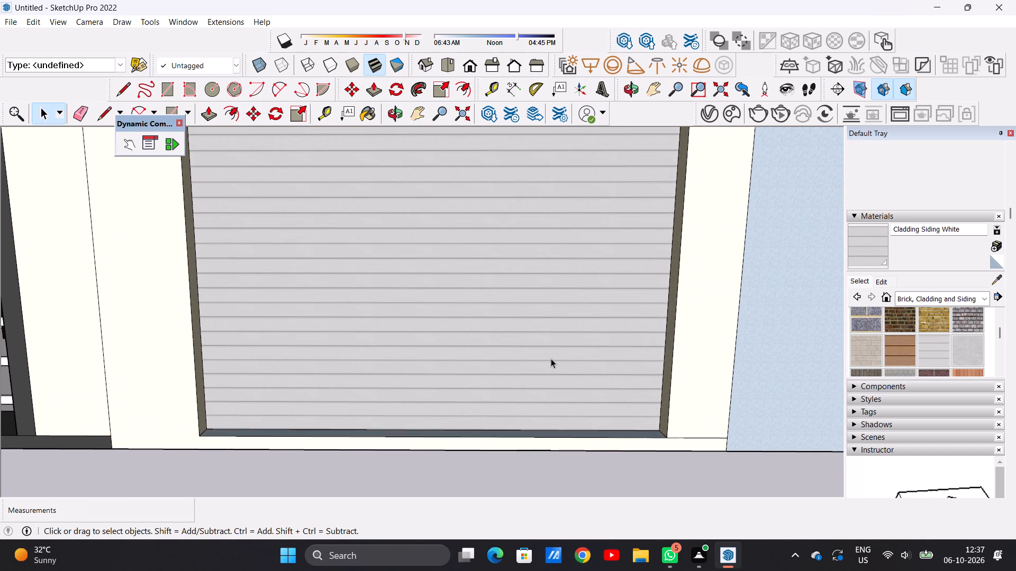
{"action": "middle_click_drag", "start_coordinate": [551, 358], "coordinate": [633, 389]}
{"action": "key", "text": "ctrl+z"}
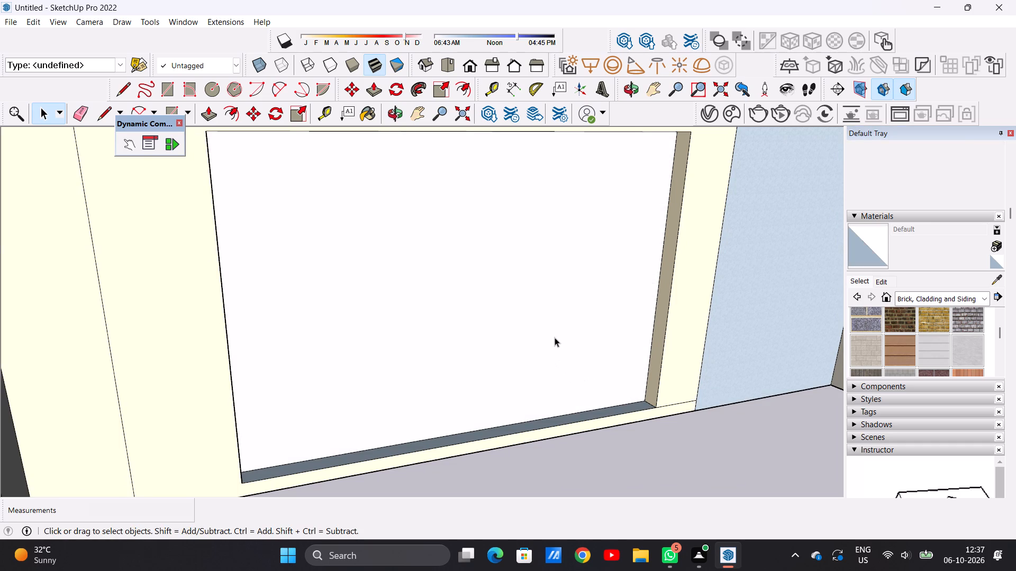
Draw a nameplate rectangle about 15'9" by 7'6" in the middle of the unpainted recessed panel.
{"action": "scroll", "coordinate": [538, 284], "scroll_direction": "down", "scroll_amount": 5}
{"action": "scroll", "coordinate": [536, 275], "scroll_direction": "up", "scroll_amount": 1}
{"action": "scroll", "coordinate": [543, 276], "scroll_direction": "down", "scroll_amount": 2}
{"action": "middle_click_drag", "start_coordinate": [584, 304], "coordinate": [484, 273]}
{"action": "scroll", "coordinate": [510, 299], "scroll_direction": "down", "scroll_amount": 10}
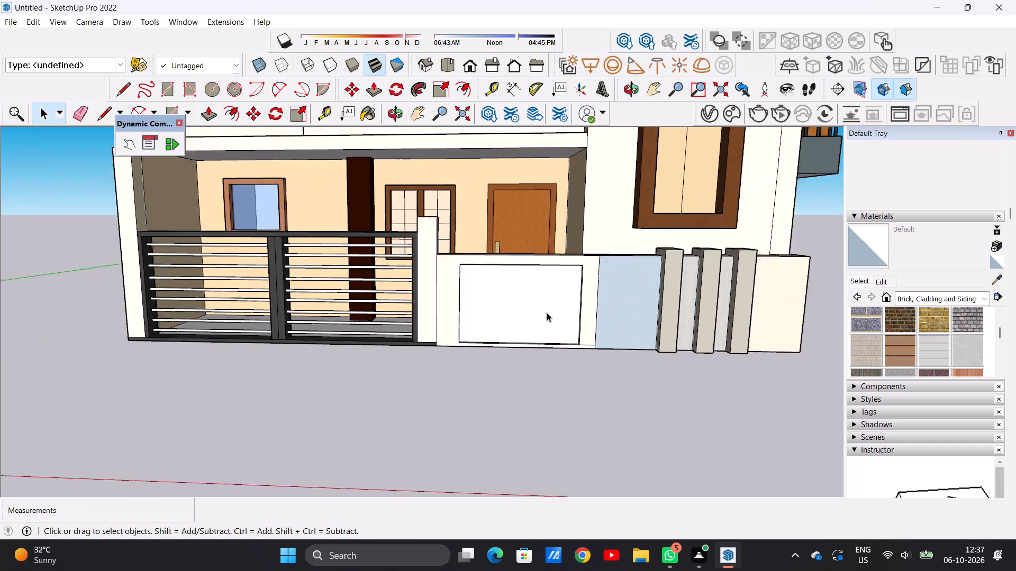
{"action": "scroll", "coordinate": [547, 312], "scroll_direction": "down", "scroll_amount": 1}
{"action": "scroll", "coordinate": [561, 309], "scroll_direction": "up", "scroll_amount": 6}
{"action": "middle_click_drag", "start_coordinate": [575, 292], "coordinate": [582, 267]}
{"action": "scroll", "coordinate": [578, 264], "scroll_direction": "up", "scroll_amount": 5}
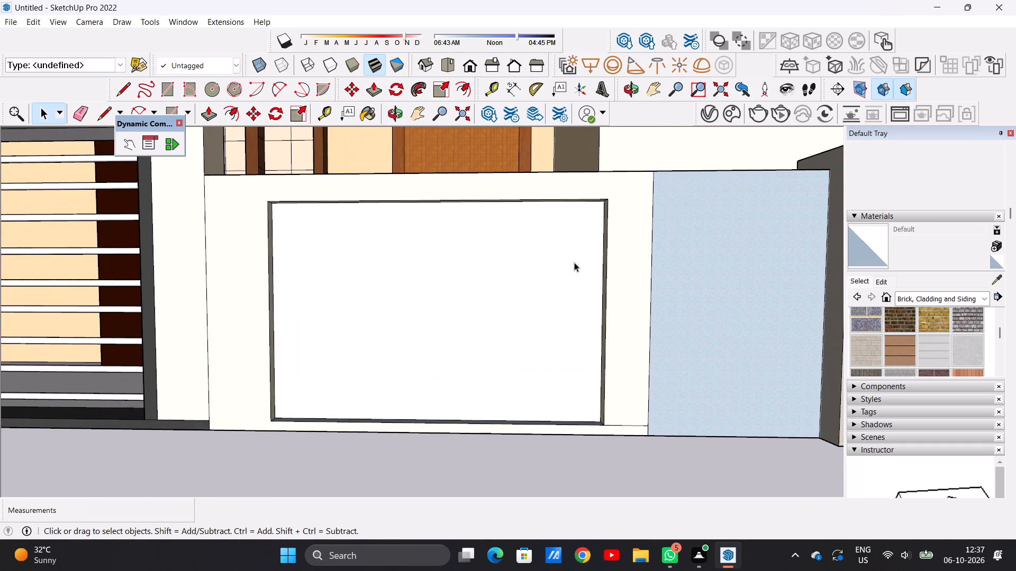
{"action": "key", "text": "r"}
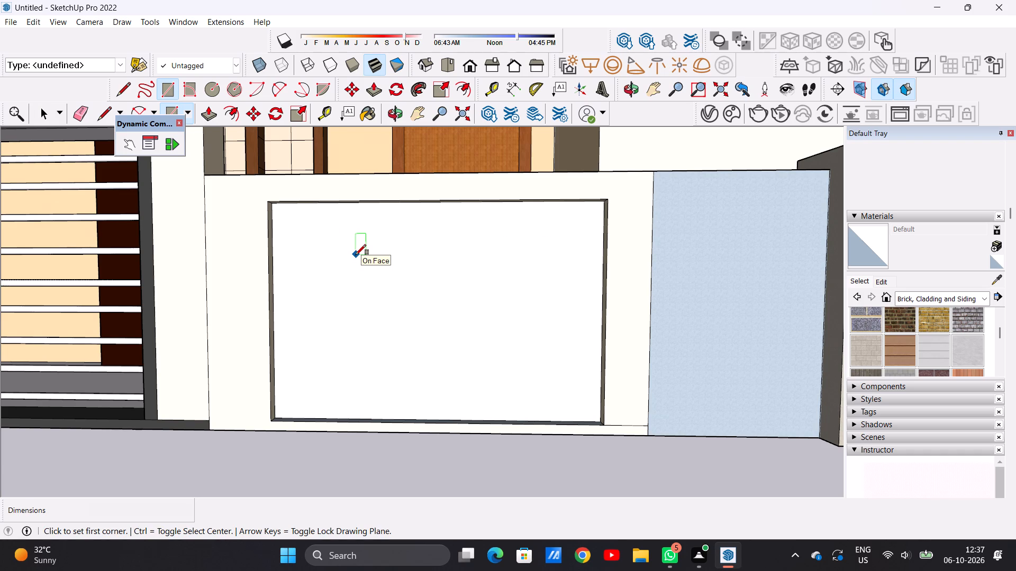
{"action": "left_click", "coordinate": [334, 262]}
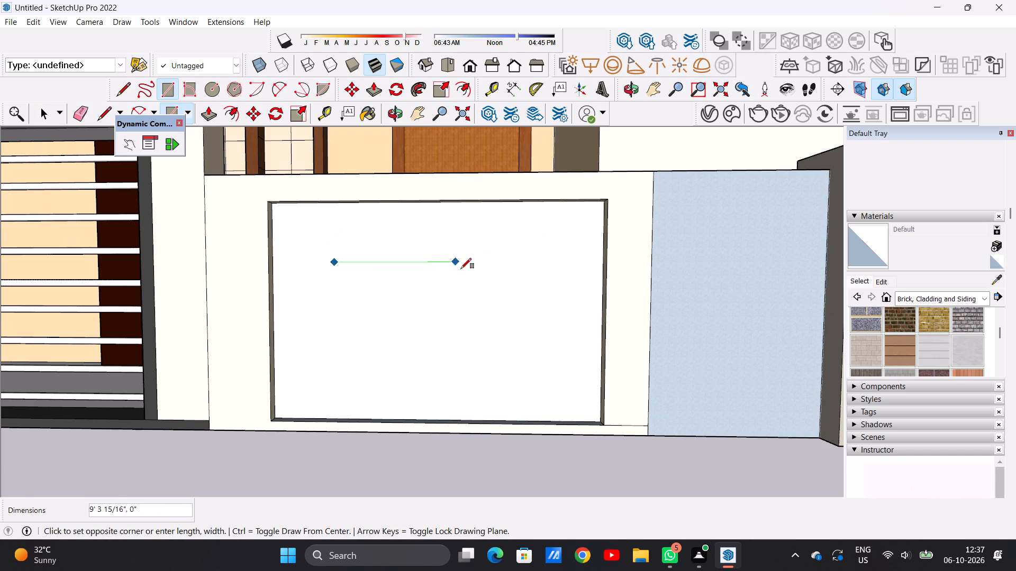
{"action": "left_click", "coordinate": [542, 362]}
{"action": "key", "text": "space"}
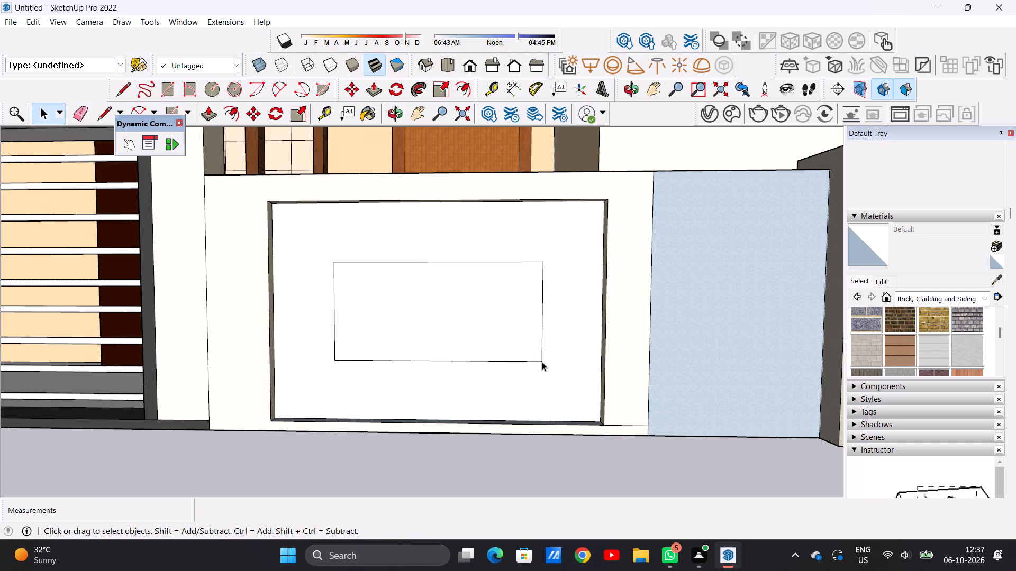
Place a text label reading RAMA on the inner nameplate rectangle of the compound wall.
{"action": "scroll", "coordinate": [510, 254], "scroll_direction": "down", "scroll_amount": 7}
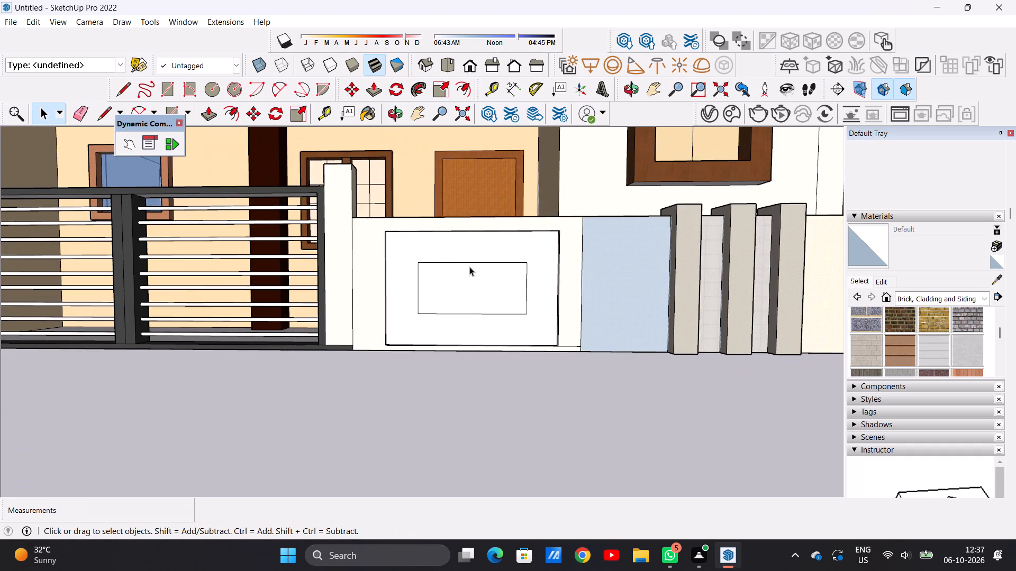
{"action": "scroll", "coordinate": [469, 266], "scroll_direction": "up", "scroll_amount": 9}
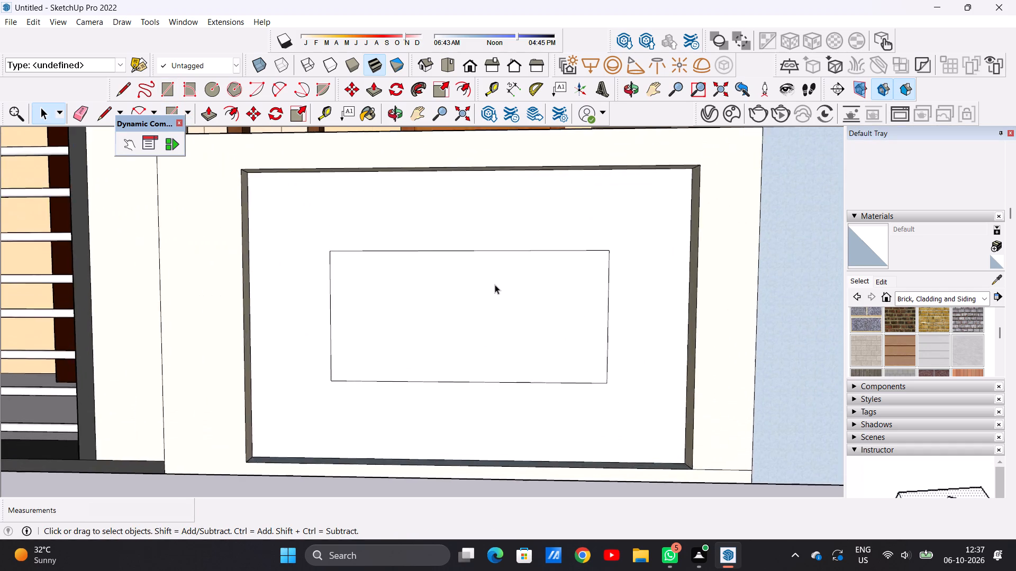
{"action": "scroll", "coordinate": [495, 284], "scroll_direction": "down", "scroll_amount": 11}
{"action": "scroll", "coordinate": [503, 272], "scroll_direction": "up", "scroll_amount": 8}
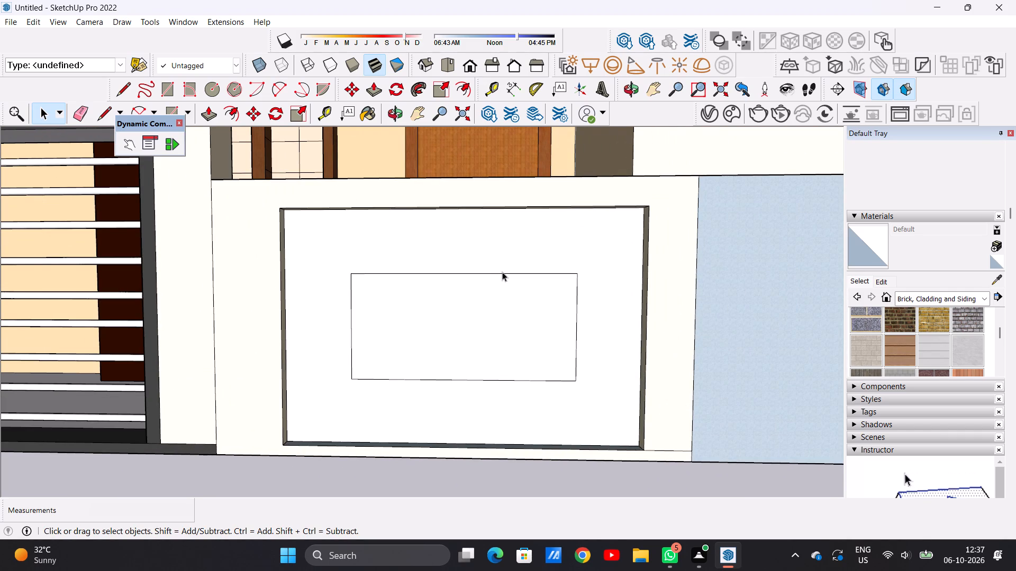
{"action": "left_click", "coordinate": [557, 90]}
{"action": "double_click", "coordinate": [389, 337]}
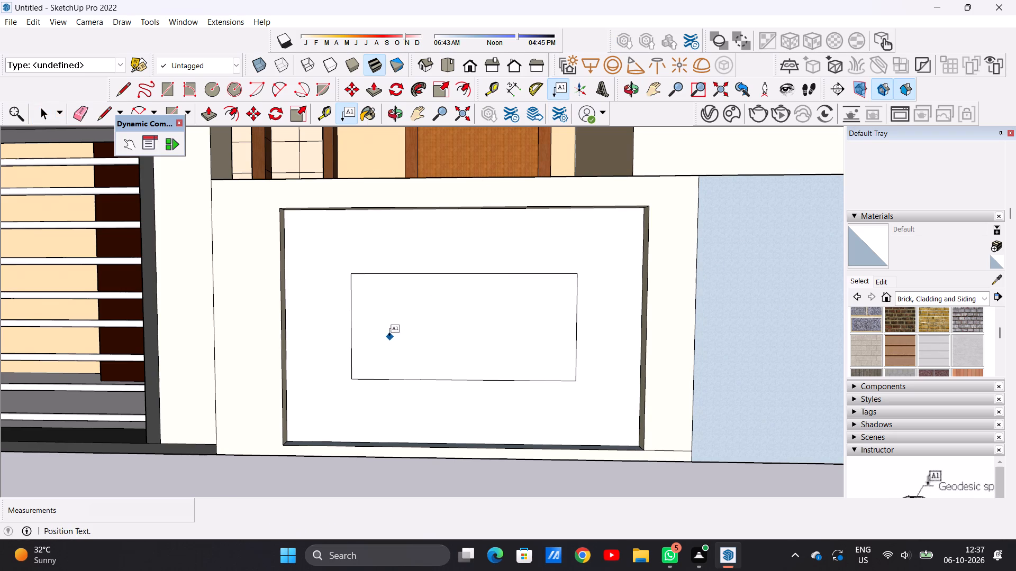
{"action": "key", "text": "BackSpace"}
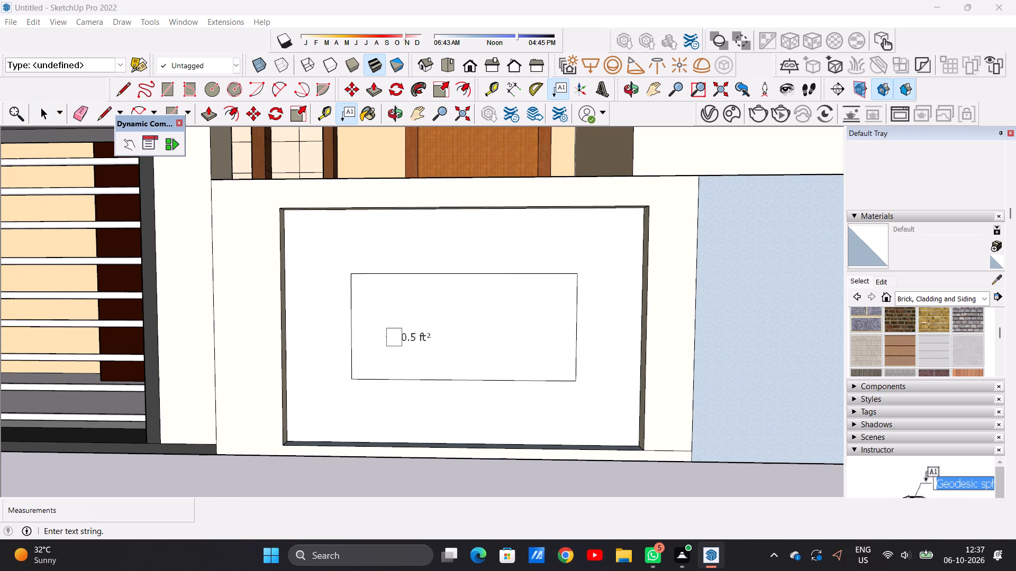
{"action": "key", "text": "r"}
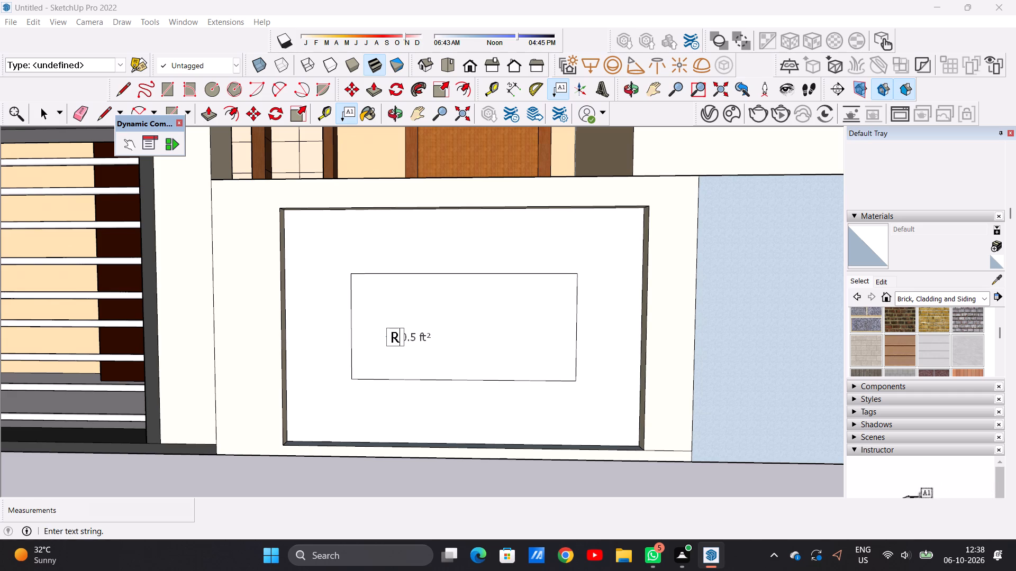
{"action": "key", "text": "a"}
{"action": "type", "text": "MA"}
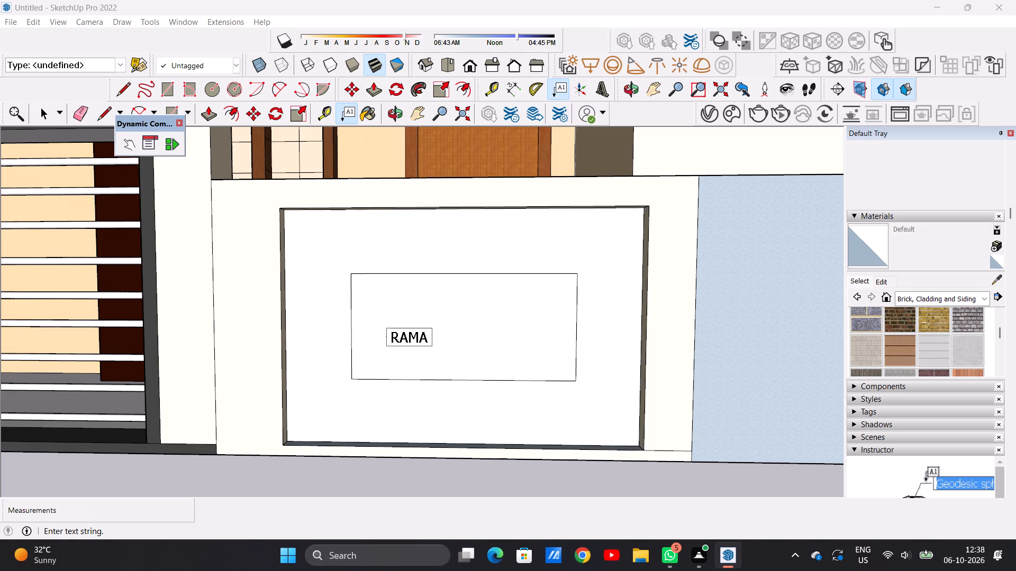
{"action": "scroll", "coordinate": [484, 355], "scroll_direction": "down", "scroll_amount": 3}
{"action": "scroll", "coordinate": [496, 353], "scroll_direction": "up", "scroll_amount": 3}
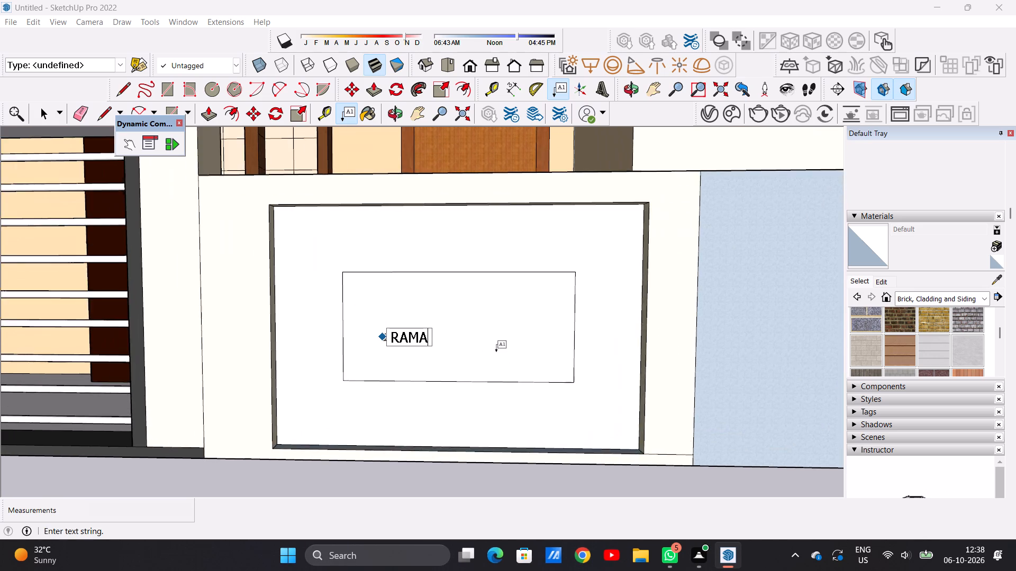
{"action": "scroll", "coordinate": [491, 352], "scroll_direction": "up", "scroll_amount": 8}
{"action": "key", "text": "space"}
{"action": "key", "text": "space"}
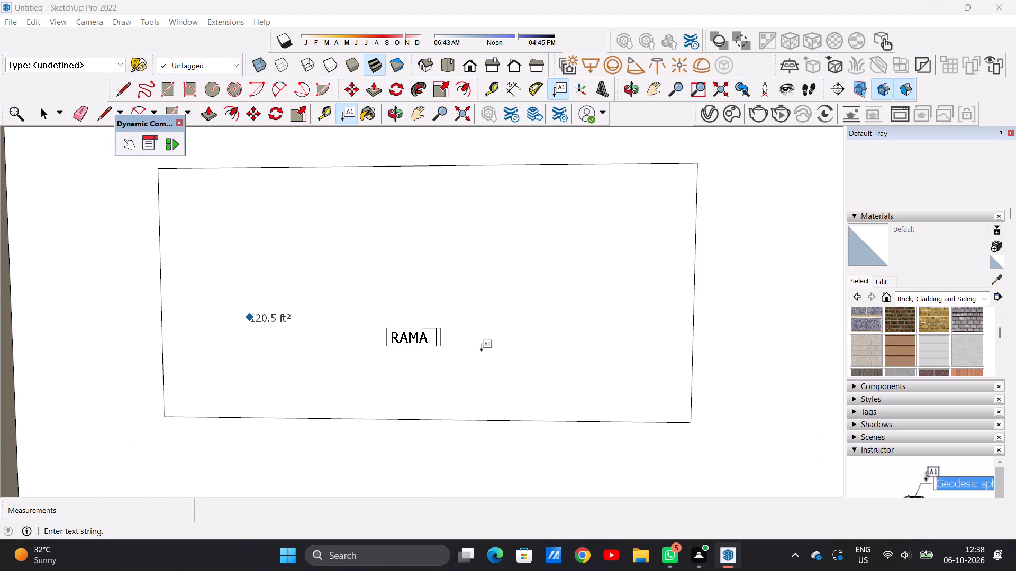
{"action": "scroll", "coordinate": [451, 357], "scroll_direction": "down", "scroll_amount": 2}
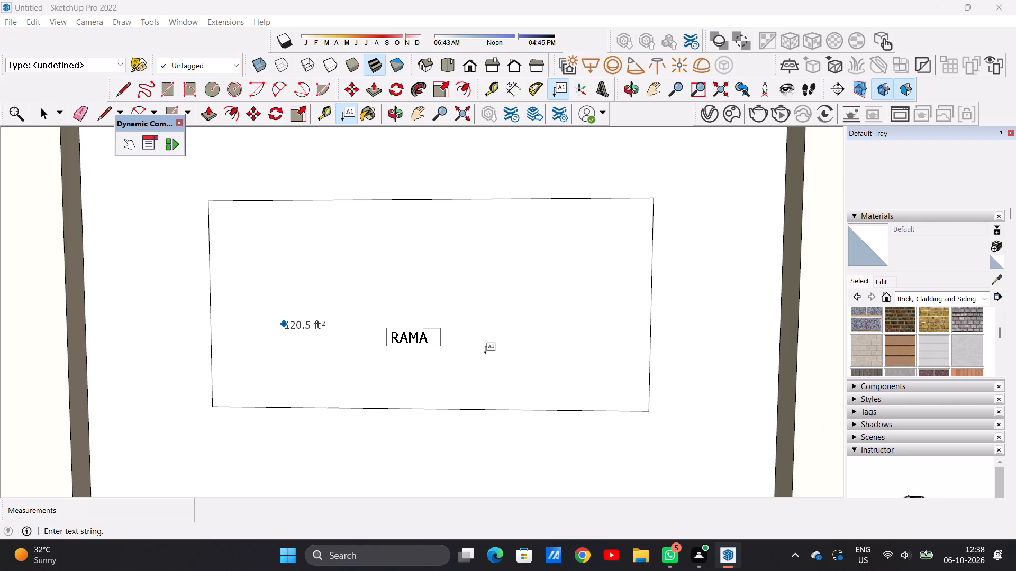
{"action": "double_click", "coordinate": [485, 355]}
{"action": "scroll", "coordinate": [485, 355], "scroll_direction": "down", "scroll_amount": 5}
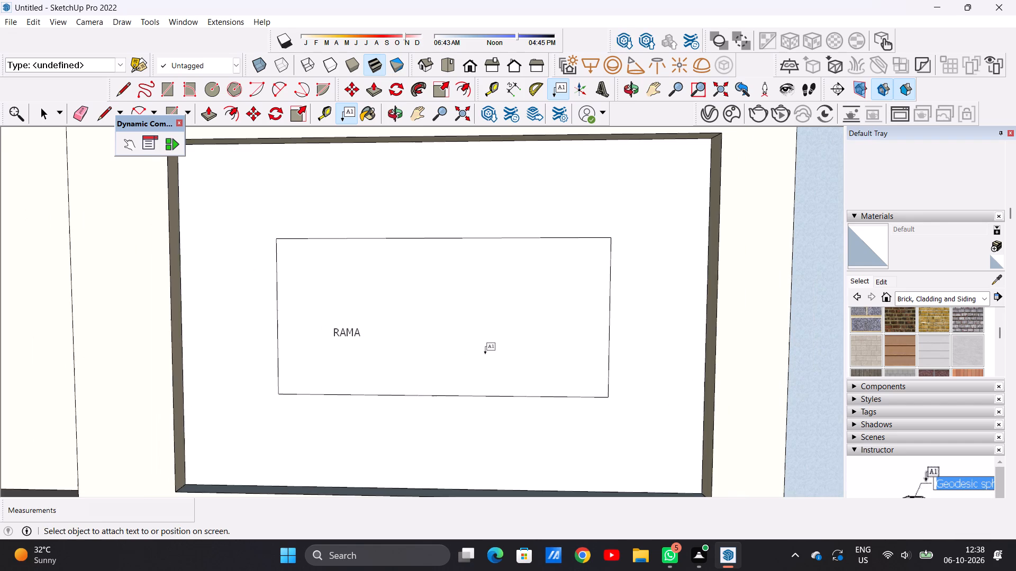
{"action": "scroll", "coordinate": [489, 351], "scroll_direction": "down", "scroll_amount": 17}
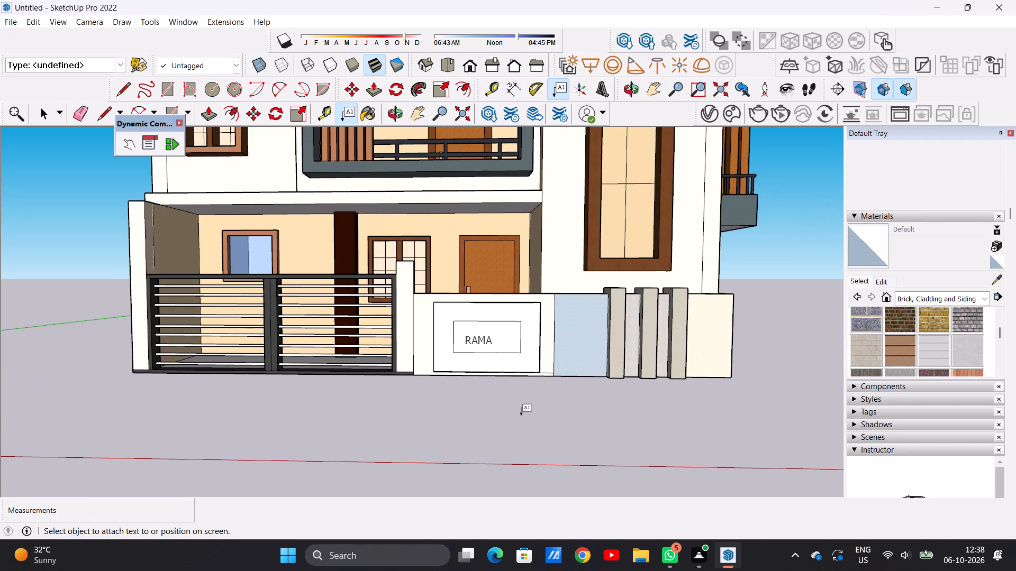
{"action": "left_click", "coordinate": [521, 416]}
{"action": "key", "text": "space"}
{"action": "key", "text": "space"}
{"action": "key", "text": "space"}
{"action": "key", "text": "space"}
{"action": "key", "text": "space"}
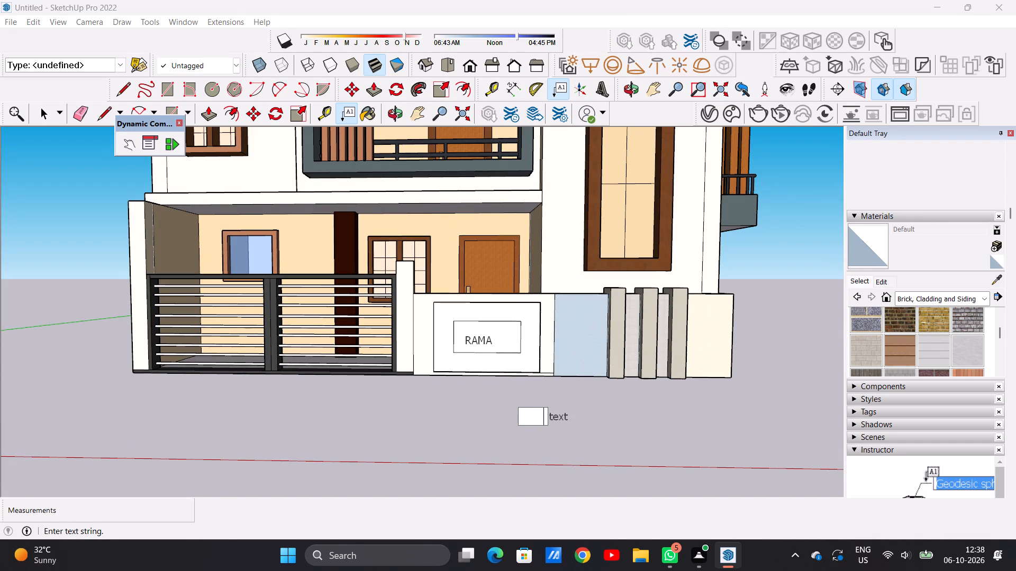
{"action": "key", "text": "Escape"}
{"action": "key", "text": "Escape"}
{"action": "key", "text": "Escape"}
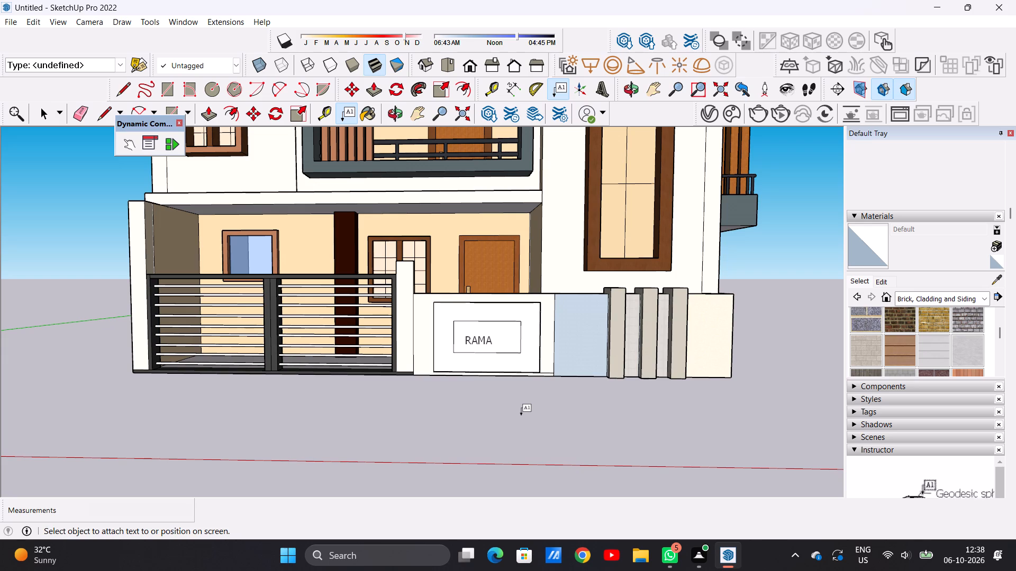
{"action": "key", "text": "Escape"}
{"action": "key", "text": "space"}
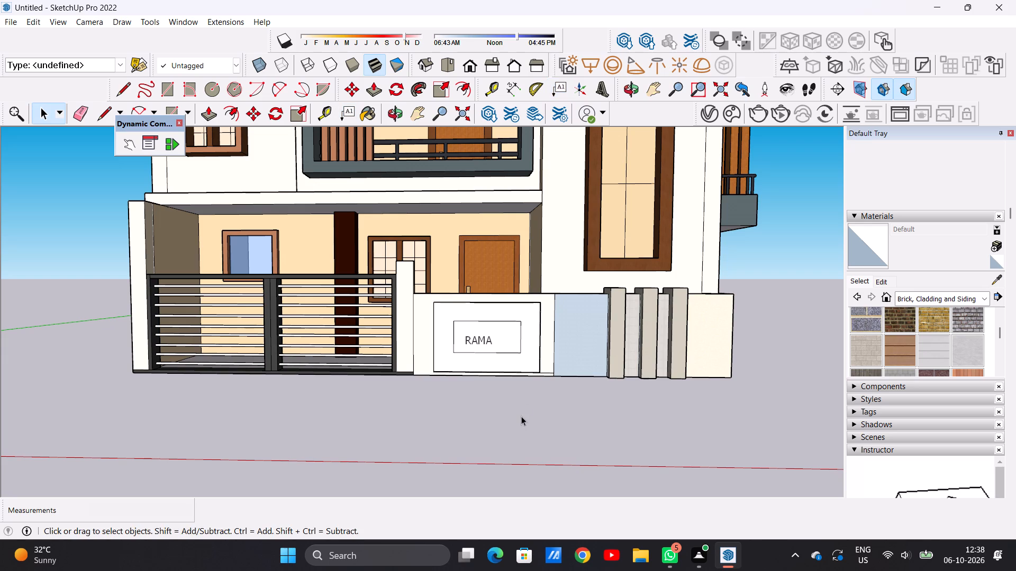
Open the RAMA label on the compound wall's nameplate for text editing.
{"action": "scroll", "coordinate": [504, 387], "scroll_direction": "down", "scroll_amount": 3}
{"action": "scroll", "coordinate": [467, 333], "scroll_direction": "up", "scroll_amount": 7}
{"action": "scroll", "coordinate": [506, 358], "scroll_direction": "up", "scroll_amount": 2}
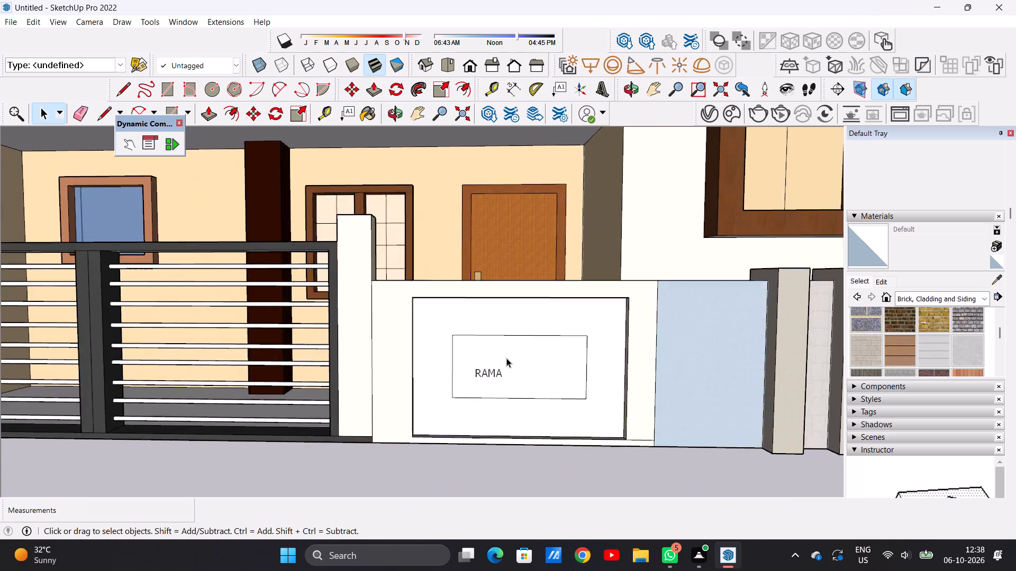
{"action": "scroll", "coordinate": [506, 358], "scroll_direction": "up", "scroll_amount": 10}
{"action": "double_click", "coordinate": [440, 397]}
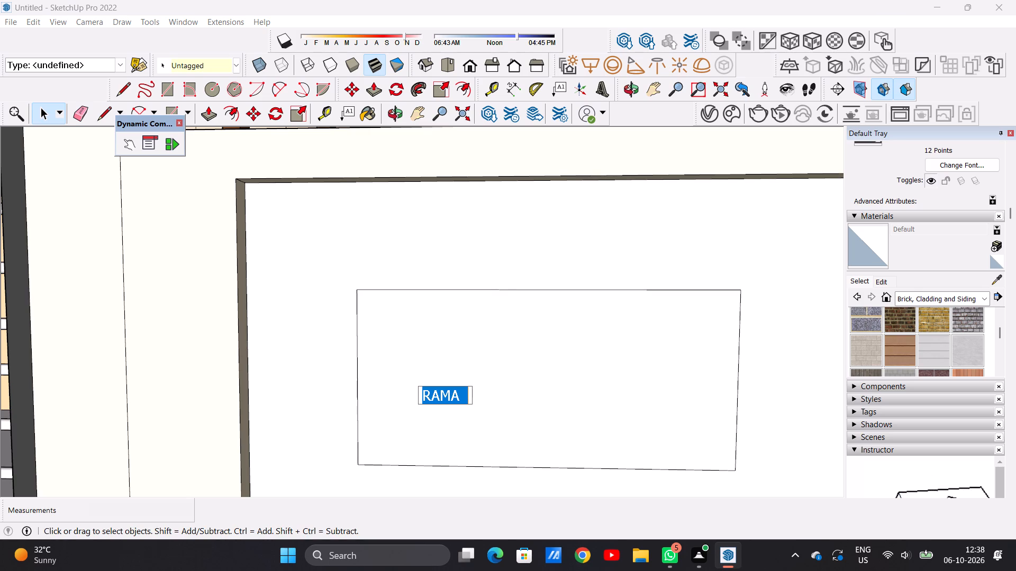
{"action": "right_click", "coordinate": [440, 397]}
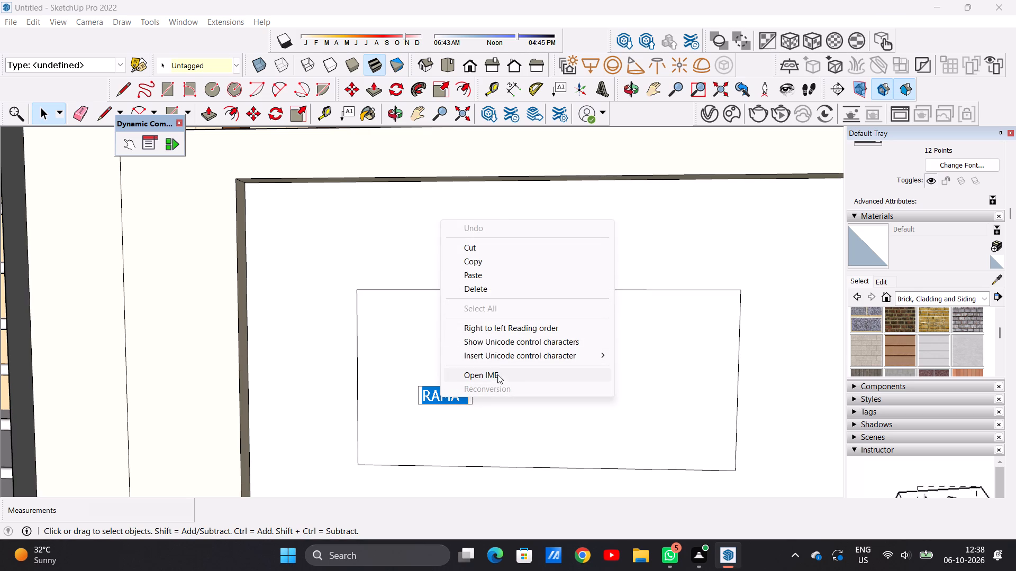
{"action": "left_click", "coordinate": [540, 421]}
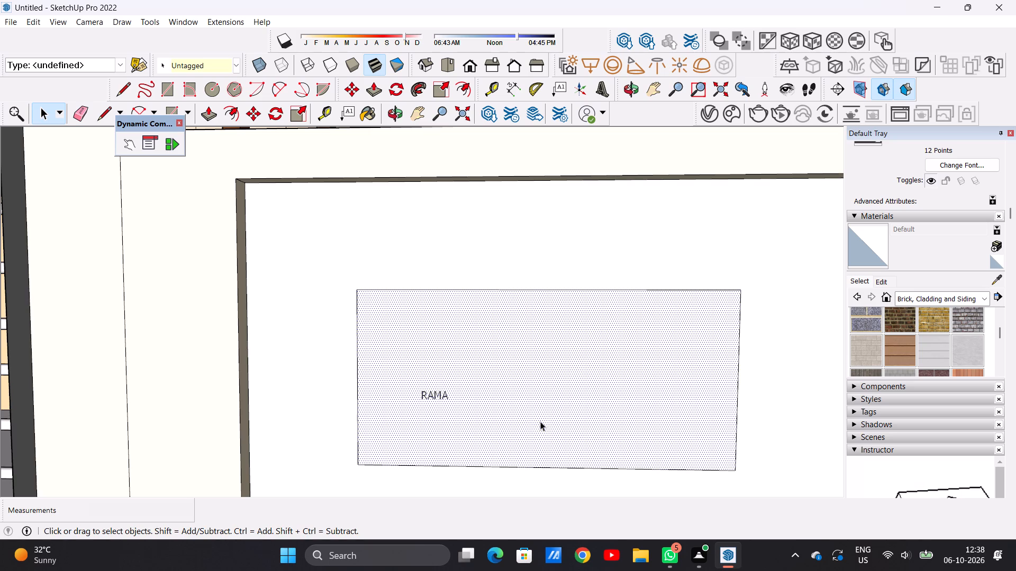
Undo the placement of the RAMA text label on the nameplate rectangle.
{"action": "scroll", "coordinate": [424, 291], "scroll_direction": "down", "scroll_amount": 10}
{"action": "scroll", "coordinate": [449, 319], "scroll_direction": "up", "scroll_amount": 4}
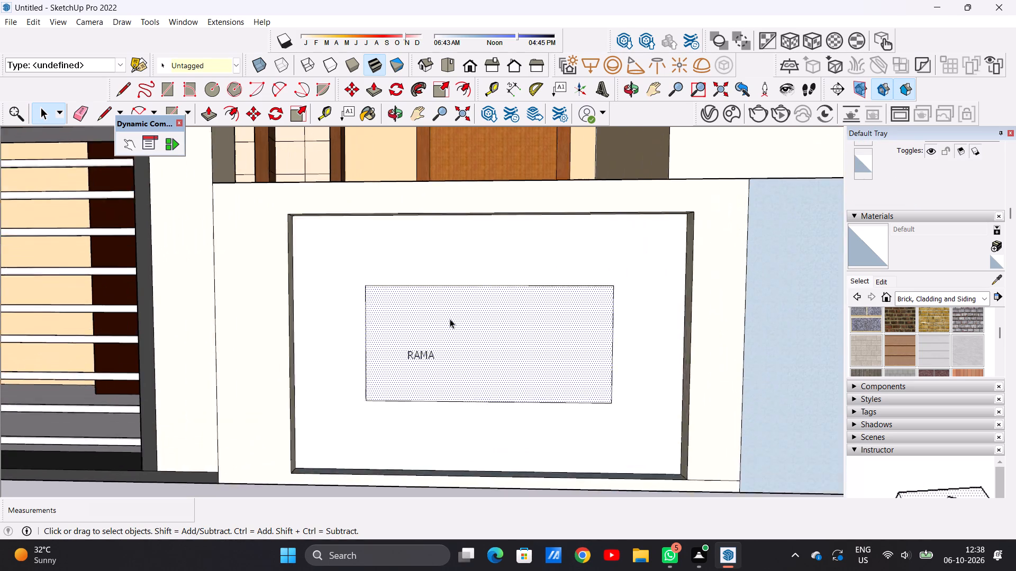
{"action": "scroll", "coordinate": [450, 319], "scroll_direction": "up", "scroll_amount": 2}
{"action": "key", "text": "ctrl+z"}
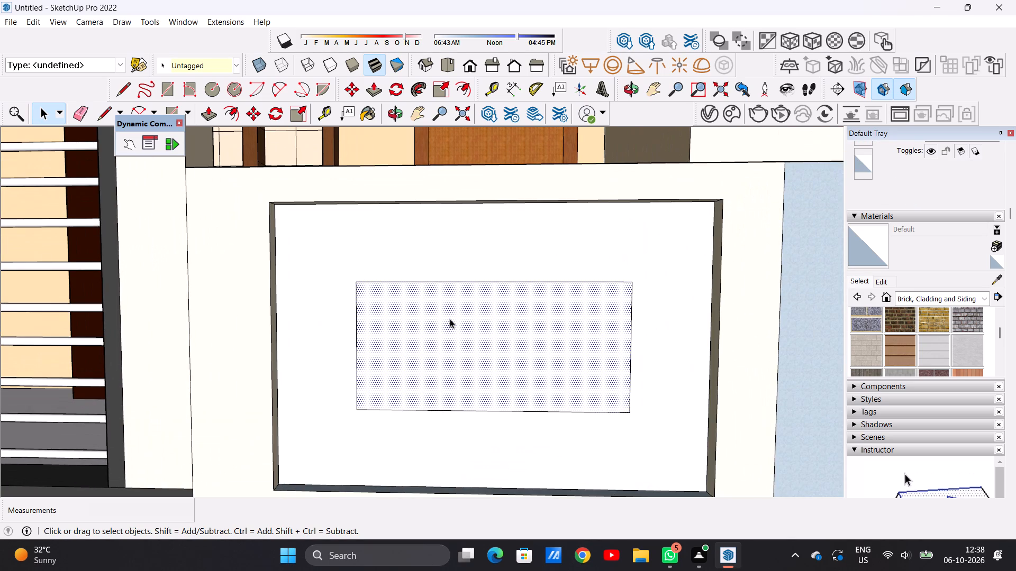
{"action": "scroll", "coordinate": [445, 324], "scroll_direction": "down", "scroll_amount": 13}
{"action": "left_click", "coordinate": [428, 397]}
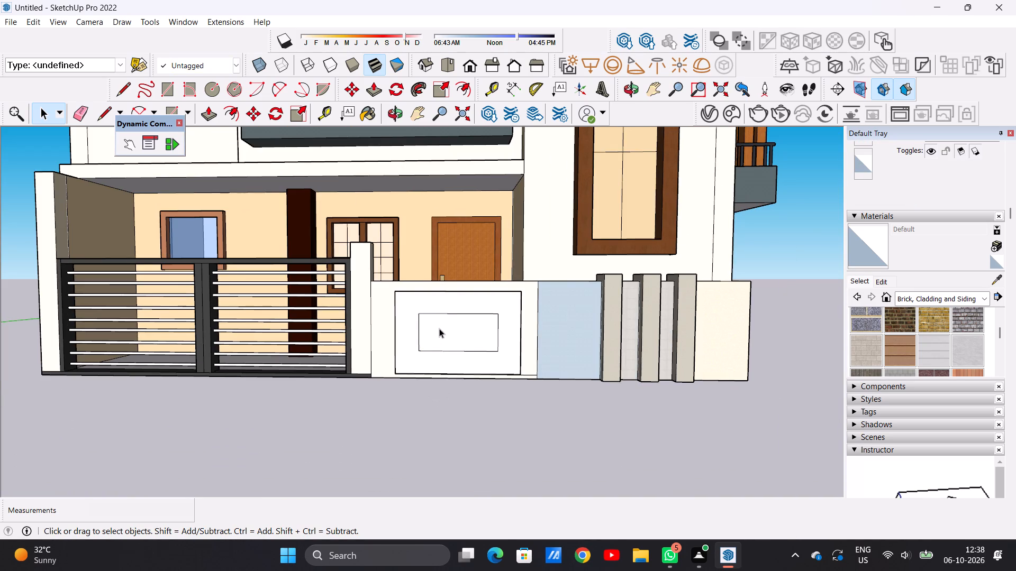
Offset the nameplate rectangle's outline inward by about 1'6" to form a border band.
{"action": "scroll", "coordinate": [439, 328], "scroll_direction": "up", "scroll_amount": 4}
{"action": "middle_click_drag", "start_coordinate": [446, 330], "coordinate": [458, 339]}
{"action": "scroll", "coordinate": [484, 331], "scroll_direction": "up", "scroll_amount": 4}
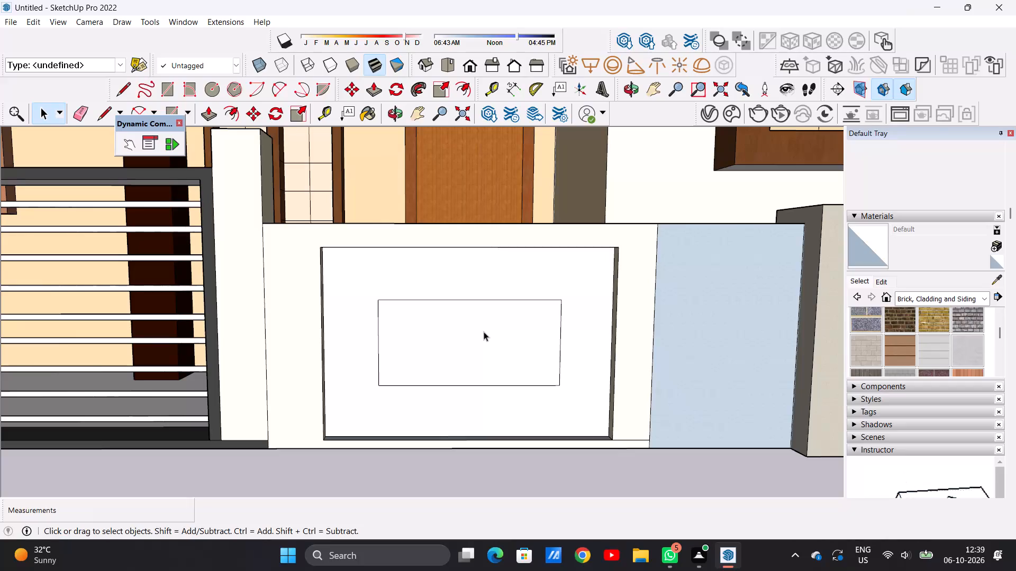
{"action": "scroll", "coordinate": [463, 370], "scroll_direction": "down", "scroll_amount": 4}
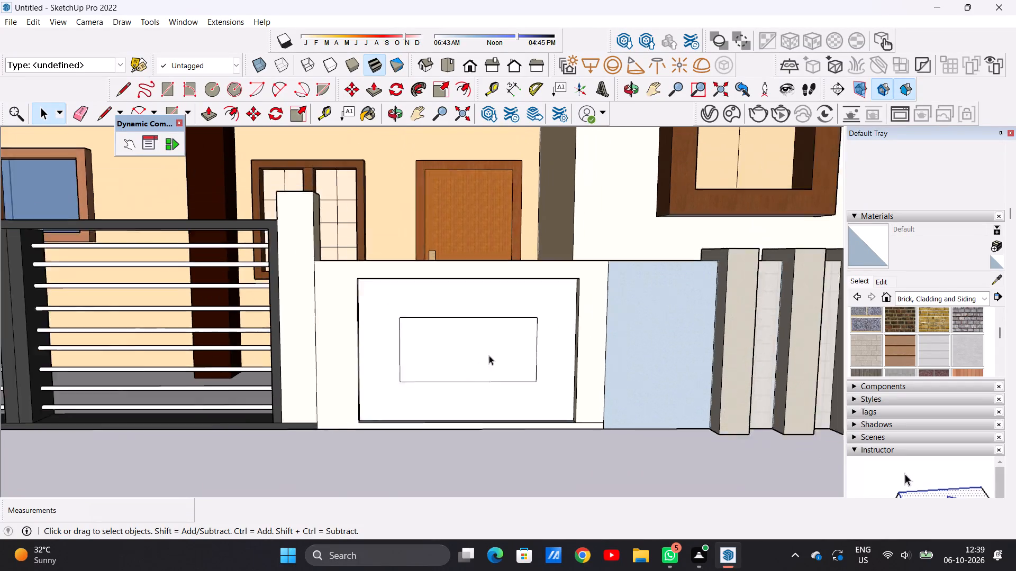
{"action": "scroll", "coordinate": [489, 355], "scroll_direction": "down", "scroll_amount": 2}
{"action": "scroll", "coordinate": [492, 355], "scroll_direction": "up", "scroll_amount": 1}
{"action": "scroll", "coordinate": [493, 355], "scroll_direction": "down", "scroll_amount": 9}
{"action": "scroll", "coordinate": [469, 349], "scroll_direction": "up", "scroll_amount": 12}
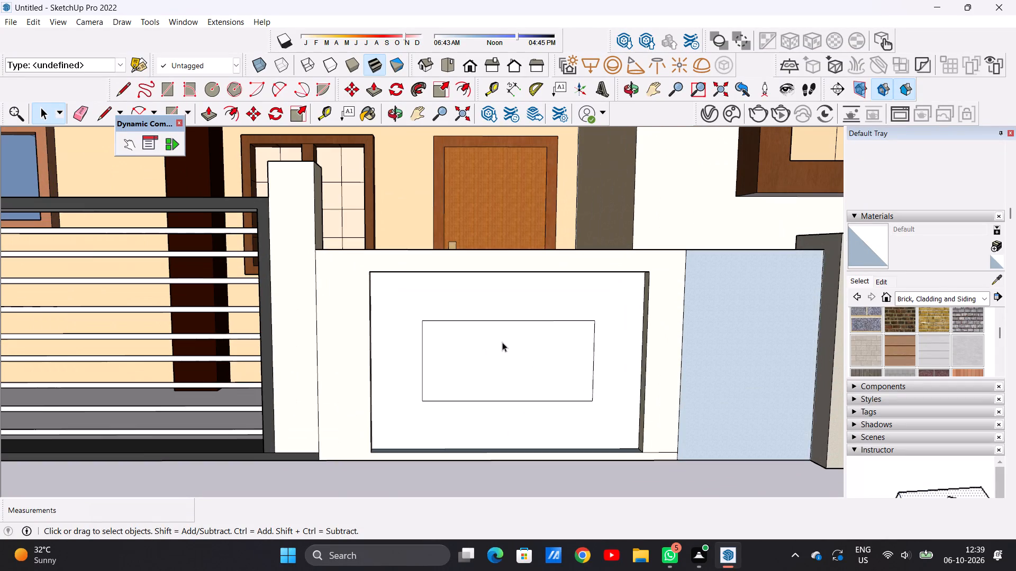
{"action": "type", "text": "OF"}
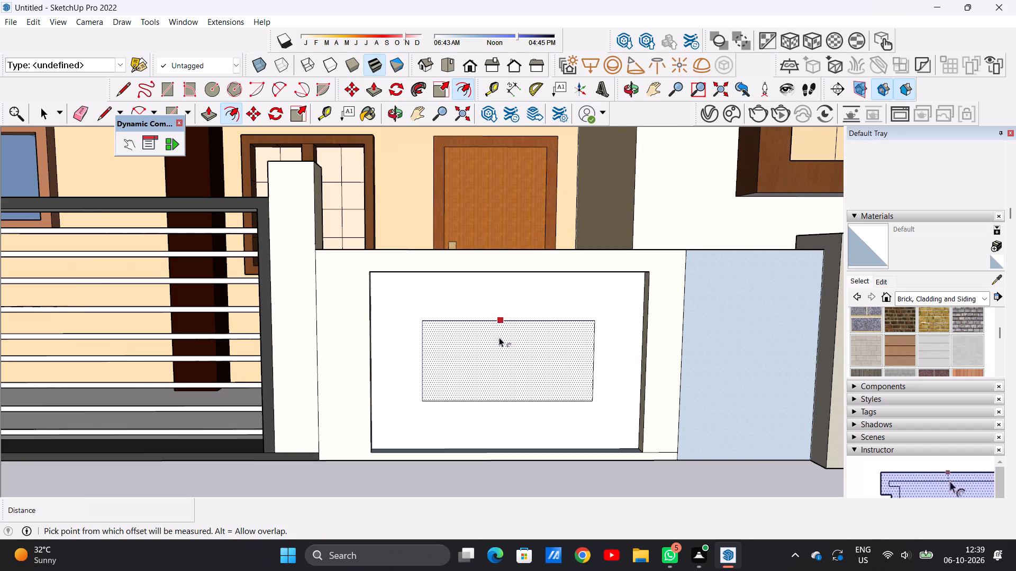
{"action": "left_click", "coordinate": [499, 337]}
{"action": "left_click", "coordinate": [510, 337]}
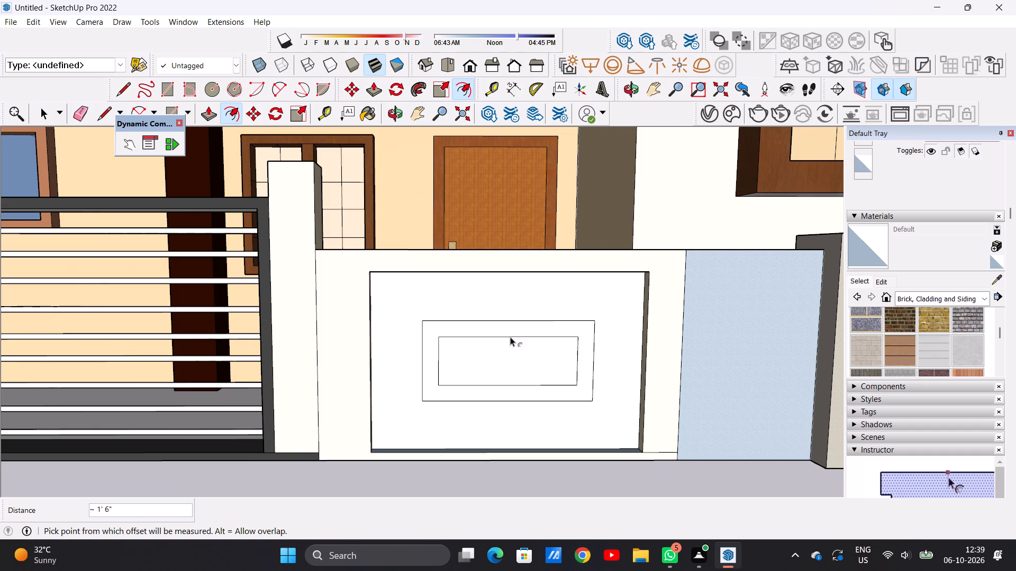
{"action": "key", "text": "space"}
Try Formica Speckled Grey from Synthetic Surfaces on the nameplate's border band, and repaint the band with Formica Graystone.
{"action": "scroll", "coordinate": [496, 343], "scroll_direction": "down", "scroll_amount": 2}
{"action": "scroll", "coordinate": [495, 343], "scroll_direction": "up", "scroll_amount": 1}
{"action": "scroll", "coordinate": [495, 343], "scroll_direction": "down", "scroll_amount": 13}
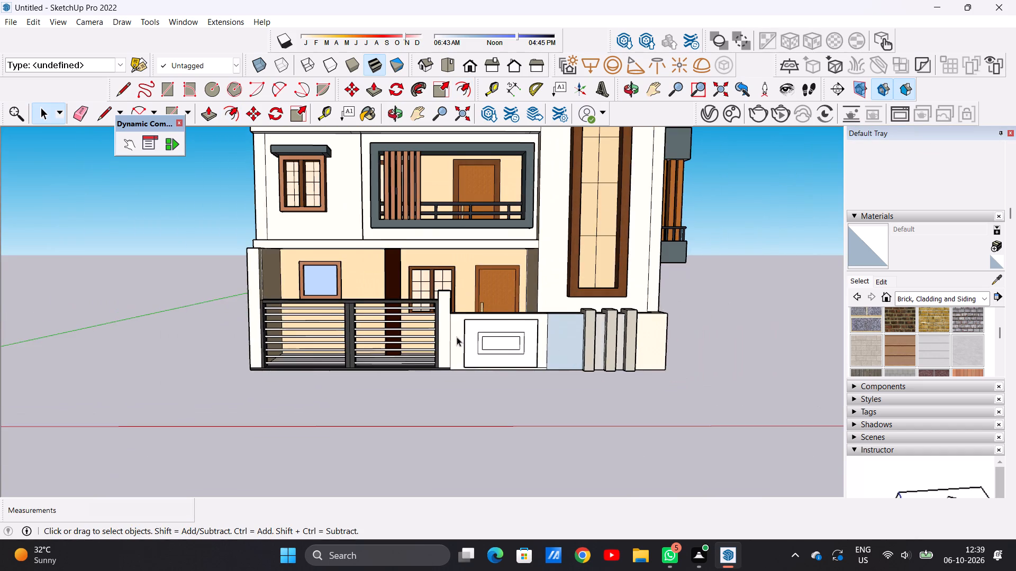
{"action": "middle_click_drag", "start_coordinate": [457, 337], "coordinate": [451, 367]}
{"action": "scroll", "coordinate": [460, 358], "scroll_direction": "down", "scroll_amount": 5}
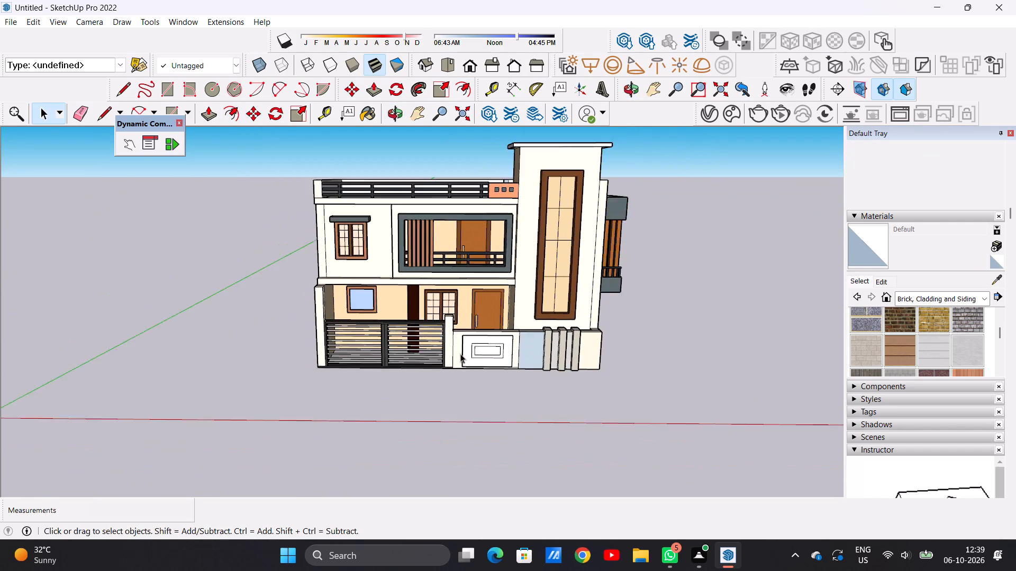
{"action": "scroll", "coordinate": [482, 332], "scroll_direction": "up", "scroll_amount": 17}
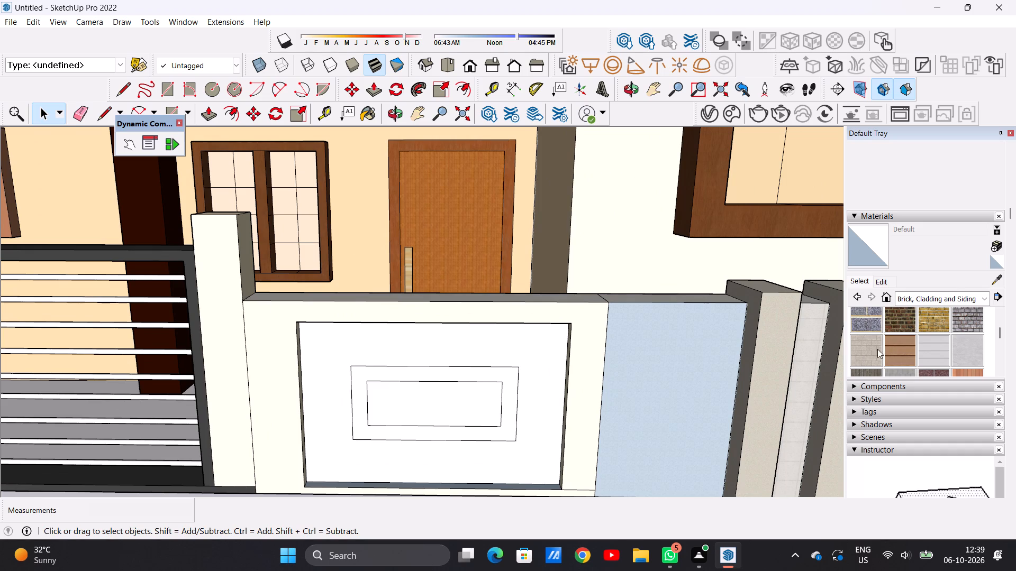
{"action": "left_click", "coordinate": [975, 298]}
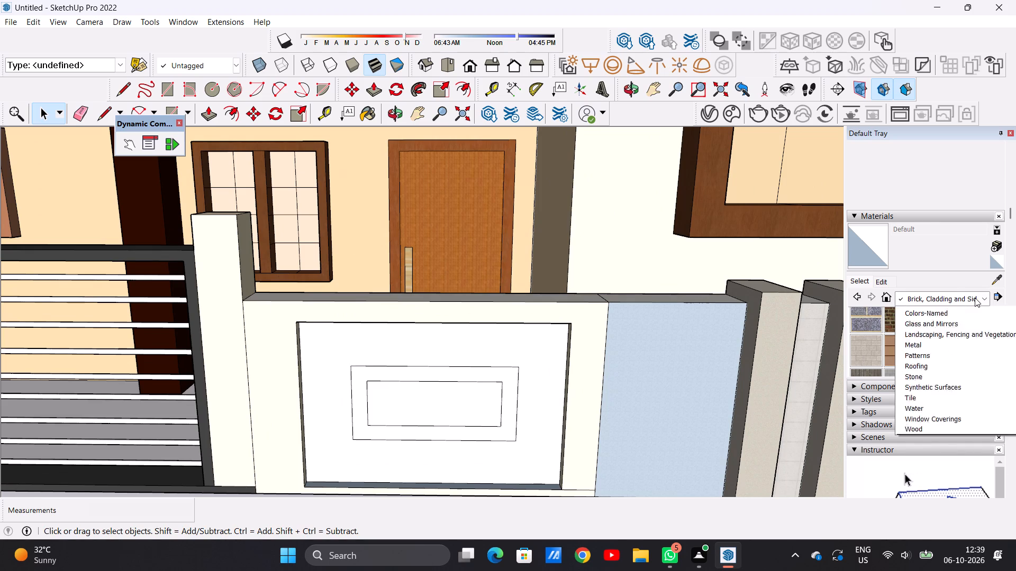
{"action": "left_click", "coordinate": [956, 430]}
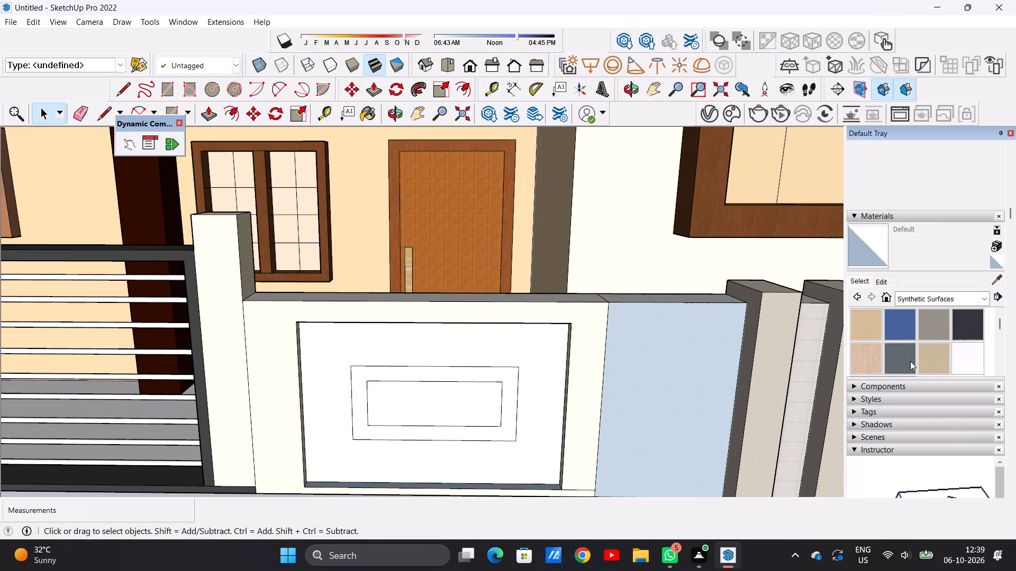
{"action": "left_click", "coordinate": [903, 365]}
{"action": "left_click", "coordinate": [515, 388]}
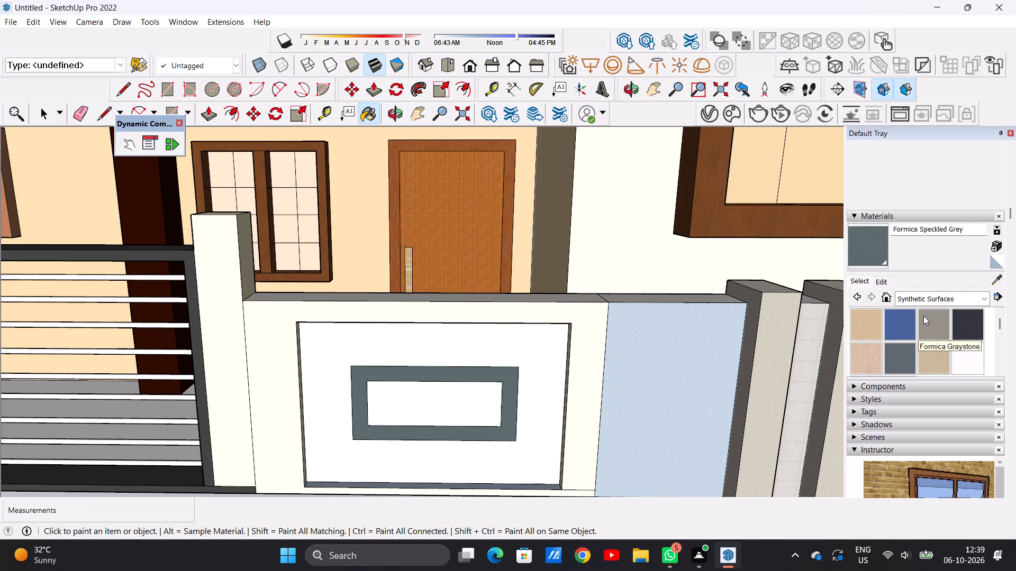
{"action": "left_click", "coordinate": [923, 316]}
{"action": "left_click", "coordinate": [507, 395]}
{"action": "key", "text": "space"}
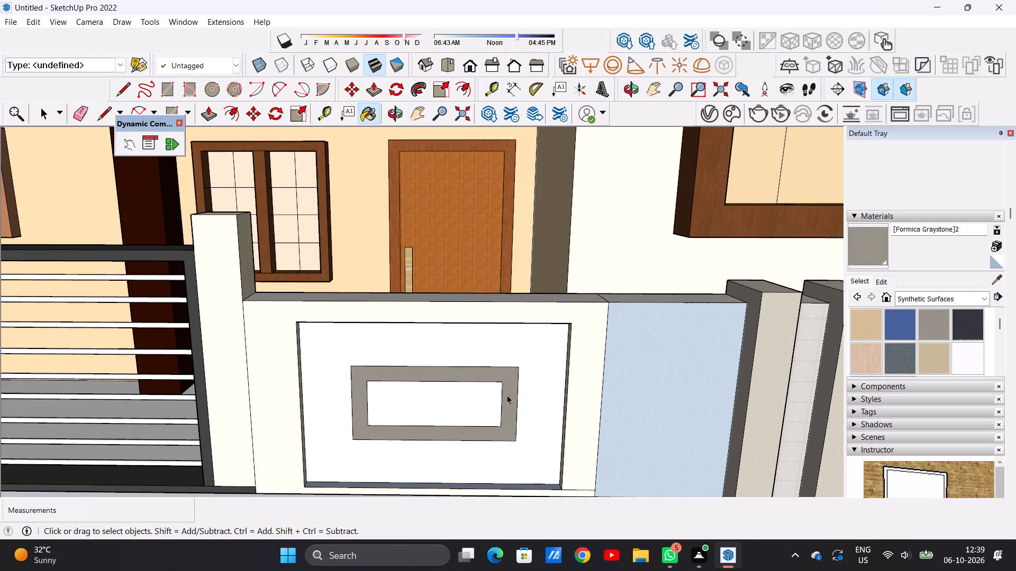
Paint the gate-side face of the post between the gate and the nameplate wall with Formica Beige.
{"action": "scroll", "coordinate": [506, 398], "scroll_direction": "down", "scroll_amount": 15}
{"action": "scroll", "coordinate": [382, 323], "scroll_direction": "up", "scroll_amount": 5}
{"action": "scroll", "coordinate": [380, 324], "scroll_direction": "down", "scroll_amount": 6}
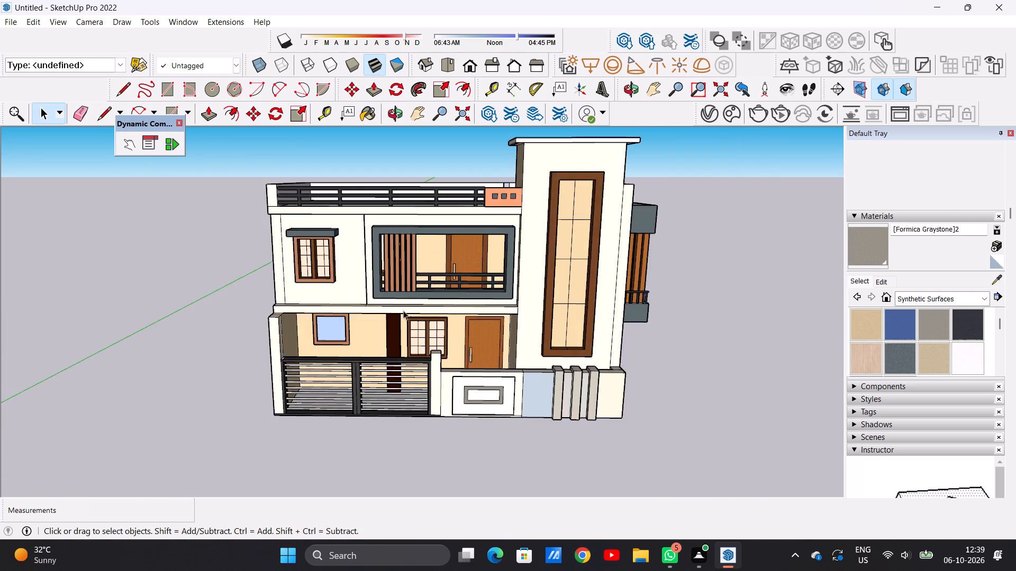
{"action": "scroll", "coordinate": [378, 369], "scroll_direction": "down", "scroll_amount": 1}
{"action": "middle_click_drag", "start_coordinate": [382, 369], "coordinate": [392, 319]}
{"action": "scroll", "coordinate": [392, 319], "scroll_direction": "up", "scroll_amount": 1}
{"action": "scroll", "coordinate": [410, 379], "scroll_direction": "up", "scroll_amount": 6}
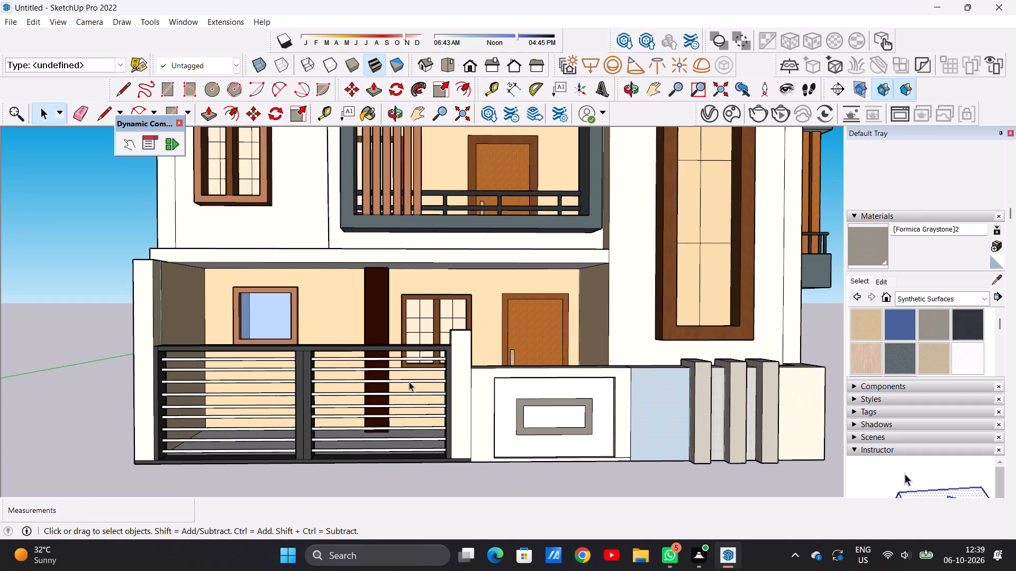
{"action": "scroll", "coordinate": [325, 373], "scroll_direction": "down", "scroll_amount": 9}
{"action": "scroll", "coordinate": [261, 386], "scroll_direction": "up", "scroll_amount": 6}
{"action": "scroll", "coordinate": [304, 371], "scroll_direction": "up", "scroll_amount": 2}
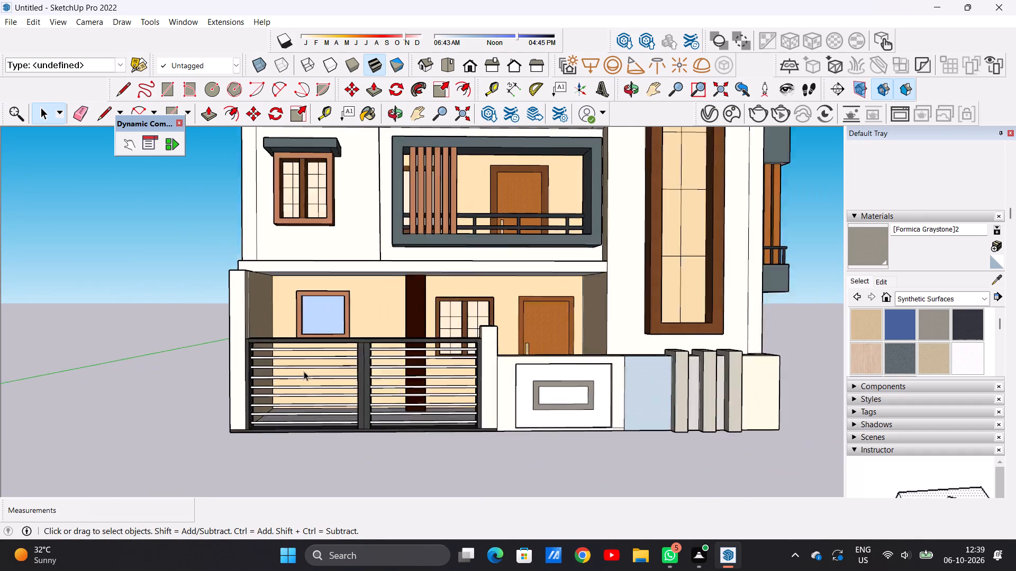
{"action": "scroll", "coordinate": [304, 371], "scroll_direction": "up", "scroll_amount": 5}
{"action": "middle_click_drag", "start_coordinate": [305, 370], "coordinate": [539, 351]}
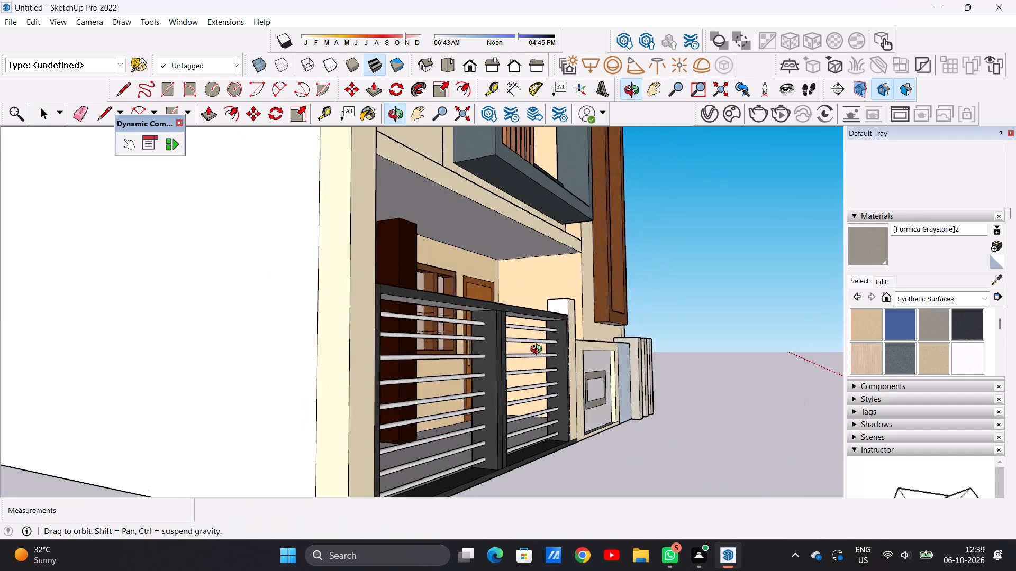
{"action": "middle_click_drag", "start_coordinate": [539, 351], "coordinate": [462, 406]}
{"action": "scroll", "coordinate": [609, 278], "scroll_direction": "up", "scroll_amount": 14}
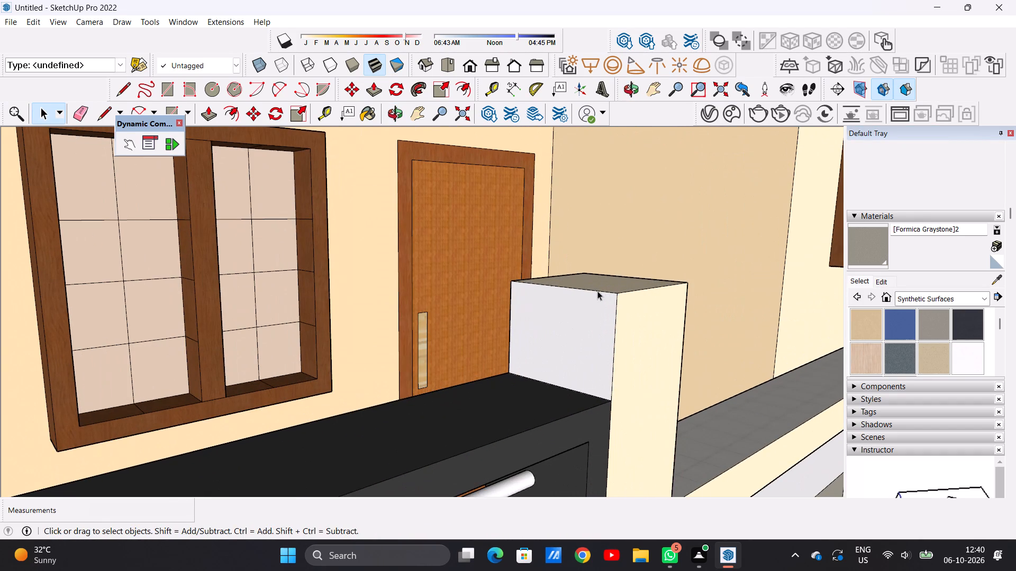
{"action": "left_click", "coordinate": [868, 320]}
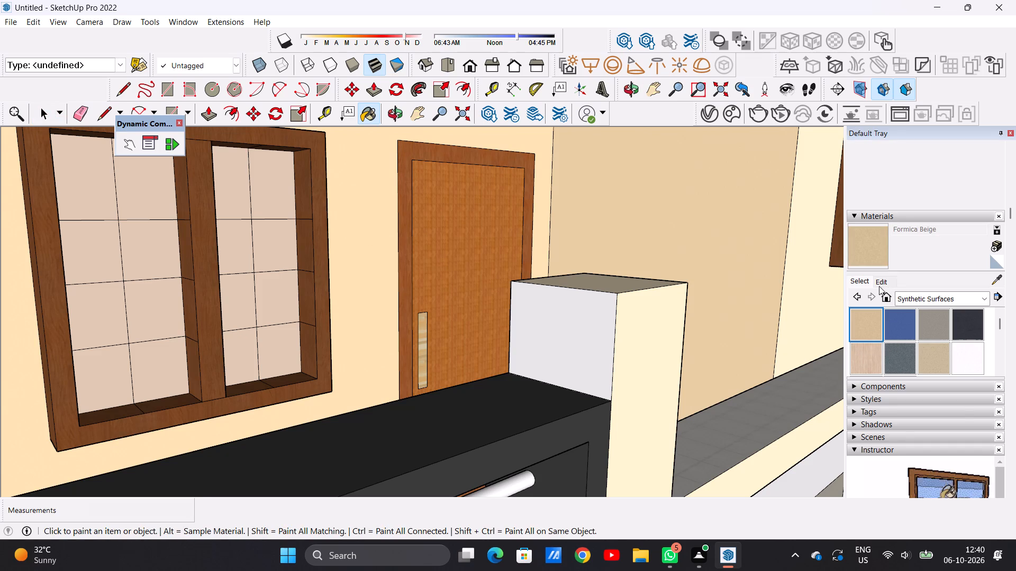
{"action": "left_click", "coordinate": [879, 285]}
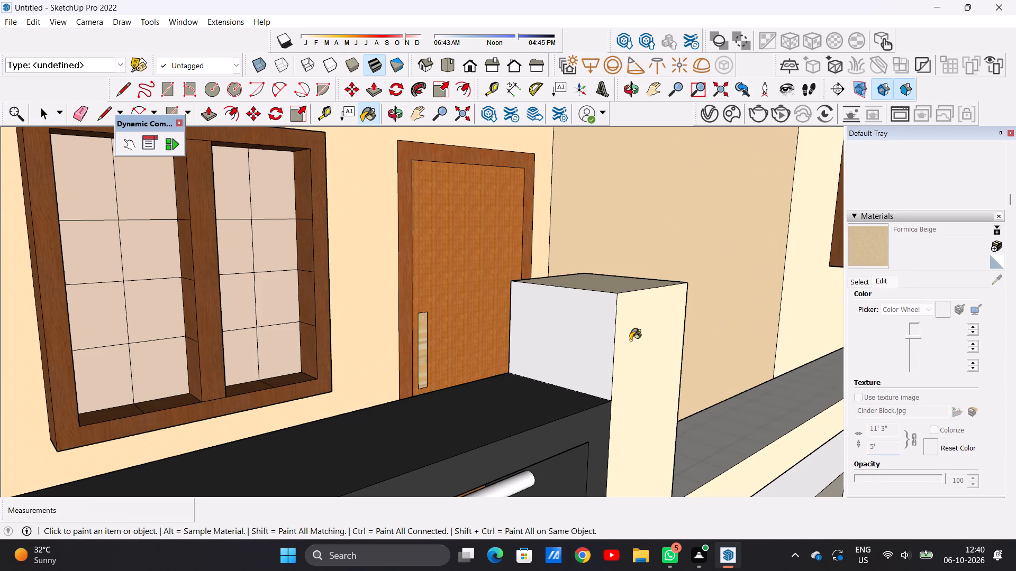
{"action": "left_click", "coordinate": [590, 340]}
Raise the brightness of the Formica Beige colour applied to the gate post.
{"action": "left_click", "coordinate": [915, 327]}
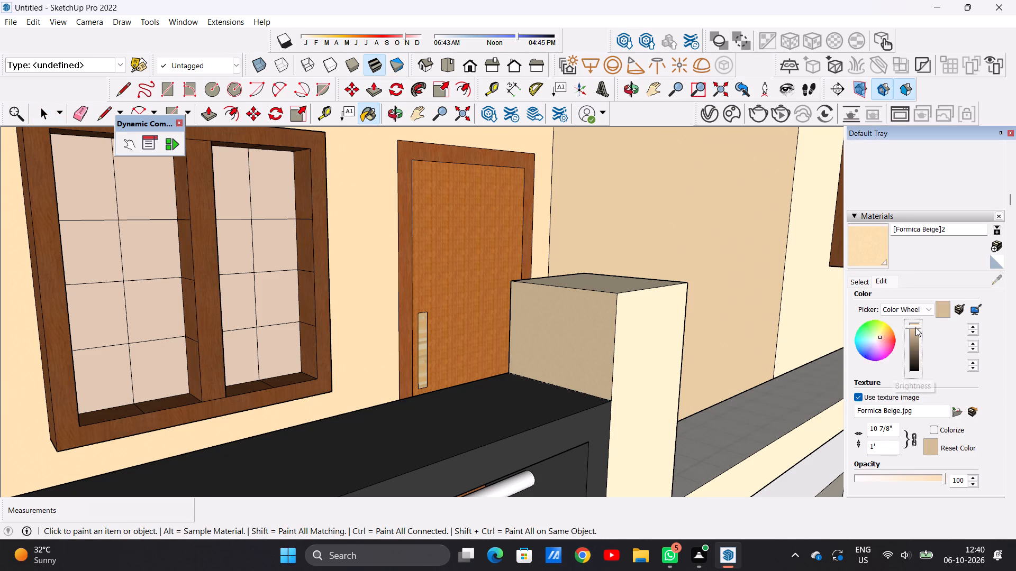
{"action": "left_click", "coordinate": [914, 324]}
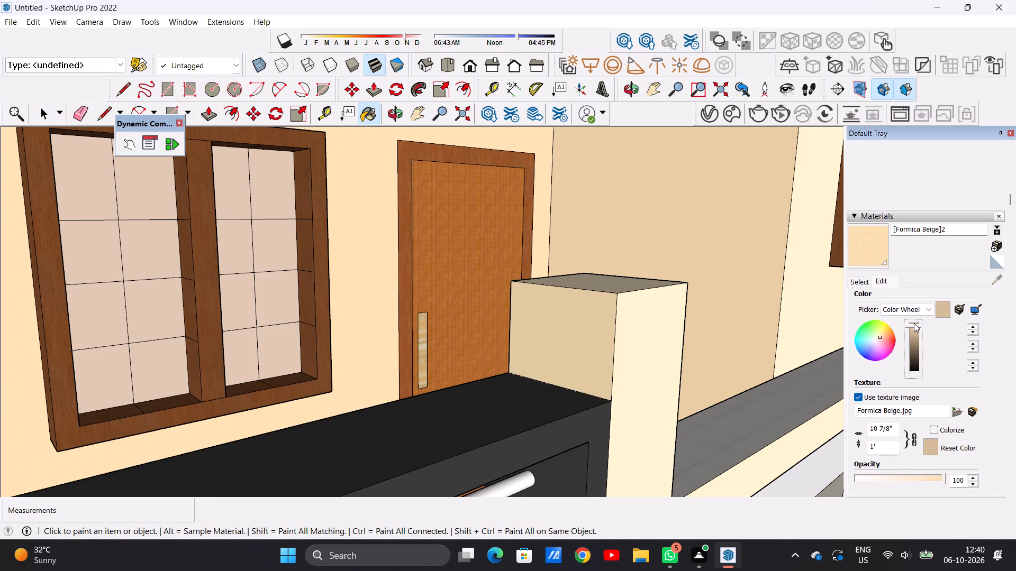
{"action": "key", "text": "space"}
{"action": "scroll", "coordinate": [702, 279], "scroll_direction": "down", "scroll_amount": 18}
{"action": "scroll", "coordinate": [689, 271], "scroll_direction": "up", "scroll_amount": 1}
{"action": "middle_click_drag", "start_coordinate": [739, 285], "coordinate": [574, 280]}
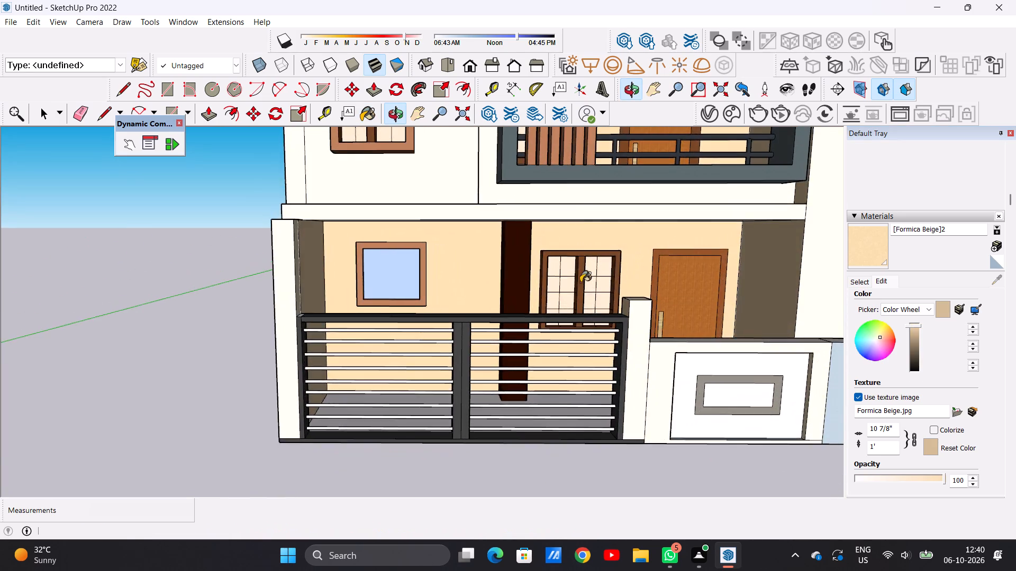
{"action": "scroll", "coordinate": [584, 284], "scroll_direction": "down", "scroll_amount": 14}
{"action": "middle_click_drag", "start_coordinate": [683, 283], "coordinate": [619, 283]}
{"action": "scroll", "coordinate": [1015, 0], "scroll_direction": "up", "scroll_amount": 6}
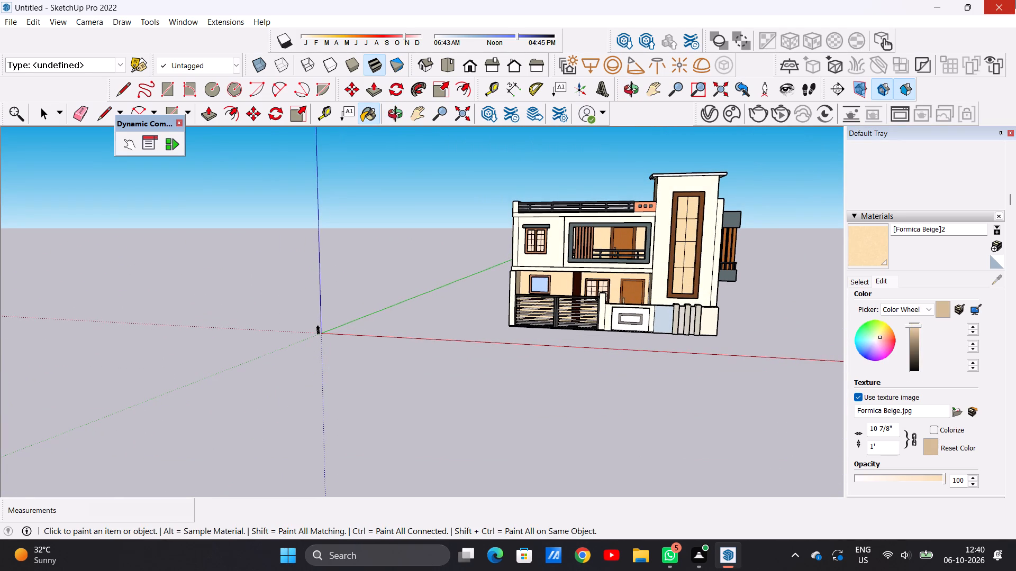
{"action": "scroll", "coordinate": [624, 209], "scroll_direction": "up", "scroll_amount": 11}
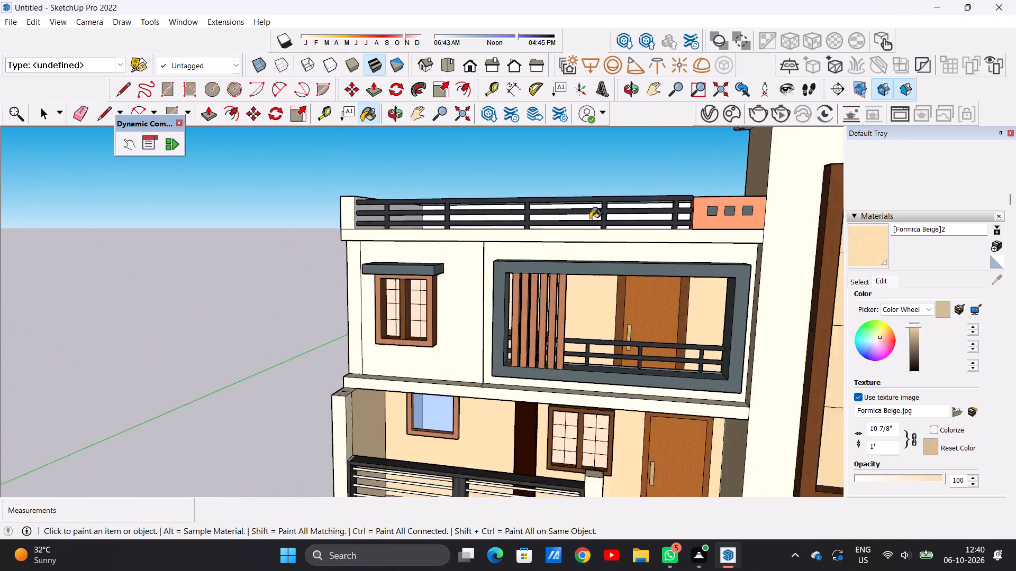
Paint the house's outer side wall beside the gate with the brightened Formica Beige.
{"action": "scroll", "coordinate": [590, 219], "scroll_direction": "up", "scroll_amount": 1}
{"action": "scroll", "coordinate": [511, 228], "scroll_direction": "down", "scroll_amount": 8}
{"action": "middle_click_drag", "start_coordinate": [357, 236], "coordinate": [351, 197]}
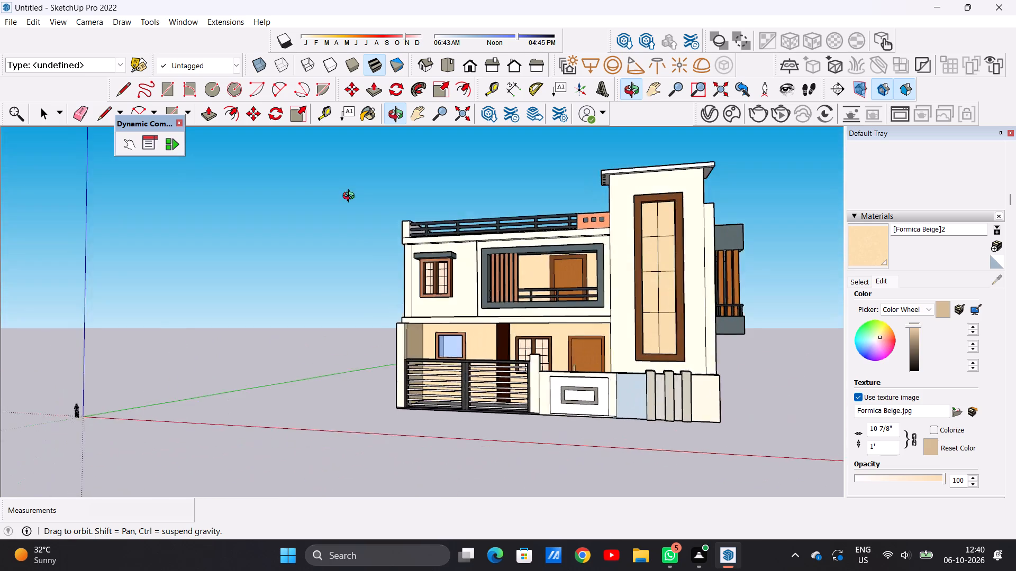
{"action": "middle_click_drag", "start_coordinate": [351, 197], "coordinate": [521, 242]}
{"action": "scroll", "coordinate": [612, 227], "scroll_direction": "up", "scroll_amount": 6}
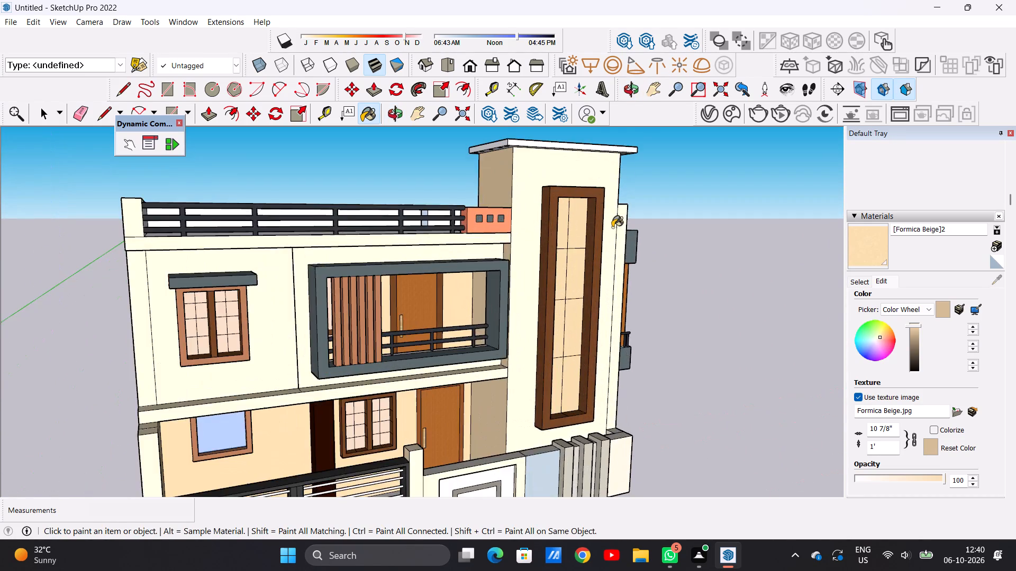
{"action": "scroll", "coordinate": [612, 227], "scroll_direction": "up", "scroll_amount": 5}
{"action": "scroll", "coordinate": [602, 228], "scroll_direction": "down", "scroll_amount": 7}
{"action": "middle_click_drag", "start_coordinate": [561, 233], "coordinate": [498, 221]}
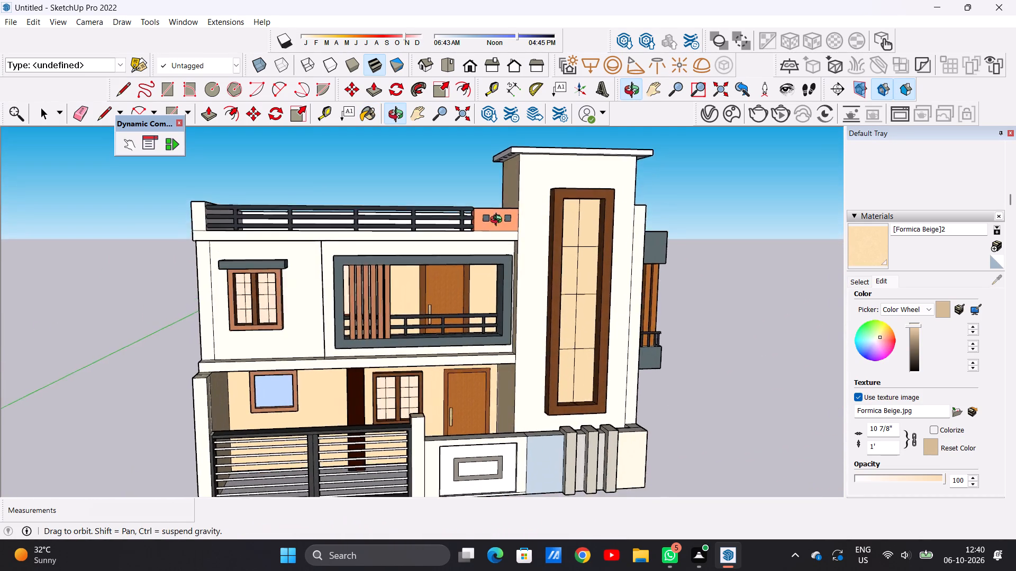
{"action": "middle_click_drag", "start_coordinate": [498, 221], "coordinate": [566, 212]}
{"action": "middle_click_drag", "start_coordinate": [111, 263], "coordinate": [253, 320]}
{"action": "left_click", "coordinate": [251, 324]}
Inspect the front and both sides of the house for faces that still need paint.
{"action": "scroll", "coordinate": [249, 300], "scroll_direction": "down", "scroll_amount": 14}
{"action": "middle_click_drag", "start_coordinate": [320, 251], "coordinate": [196, 228]}
{"action": "scroll", "coordinate": [221, 202], "scroll_direction": "up", "scroll_amount": 1}
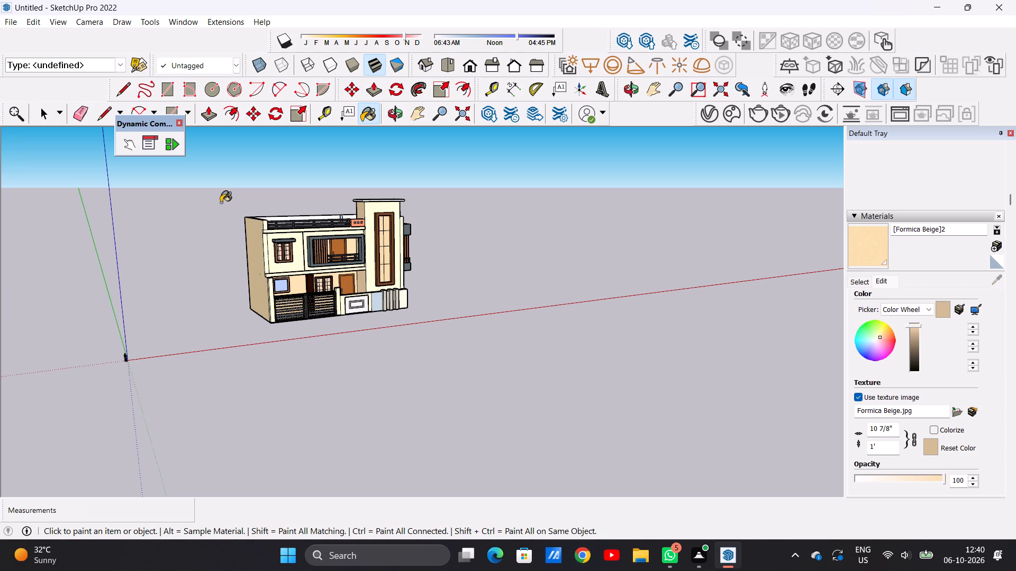
{"action": "middle_click_drag", "start_coordinate": [452, 209], "coordinate": [231, 251]}
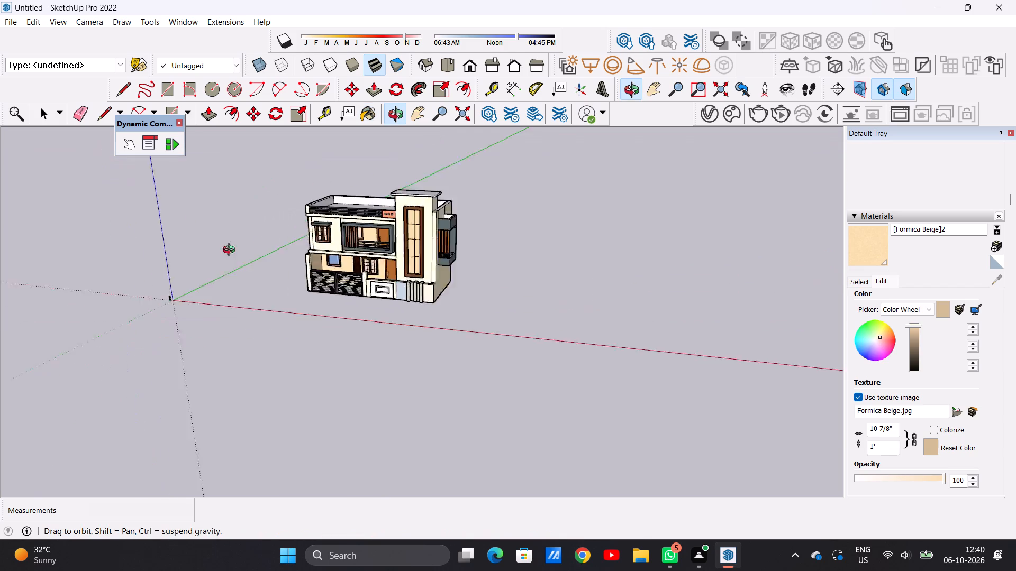
{"action": "middle_click_drag", "start_coordinate": [231, 251], "coordinate": [37, 218]}
{"action": "scroll", "coordinate": [392, 213], "scroll_direction": "up", "scroll_amount": 13}
{"action": "scroll", "coordinate": [404, 240], "scroll_direction": "down", "scroll_amount": 5}
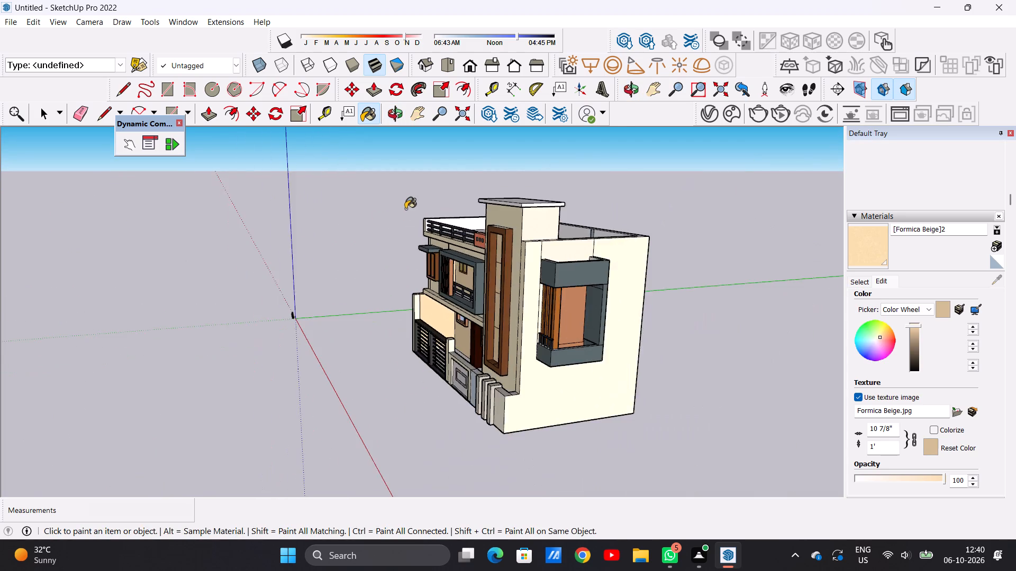
{"action": "scroll", "coordinate": [405, 209], "scroll_direction": "down", "scroll_amount": 5}
{"action": "middle_click_drag", "start_coordinate": [401, 209], "coordinate": [716, 171]}
{"action": "middle_click_drag", "start_coordinate": [6, 213], "coordinate": [363, 237]}
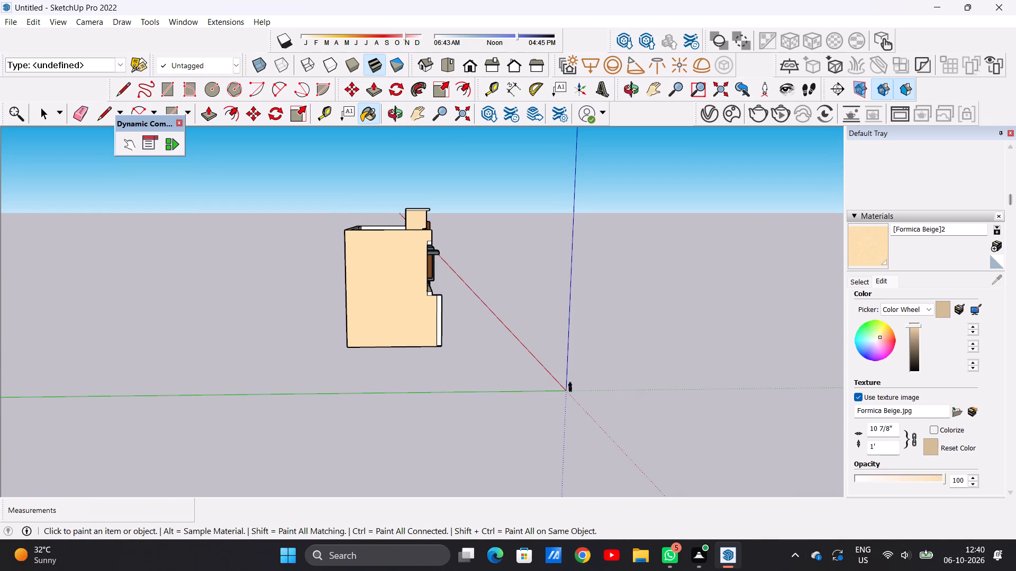
Paint the gate-side outer wall and its adjoining front strip with Color C01 from the Colors collection.
{"action": "left_click", "coordinate": [860, 280]}
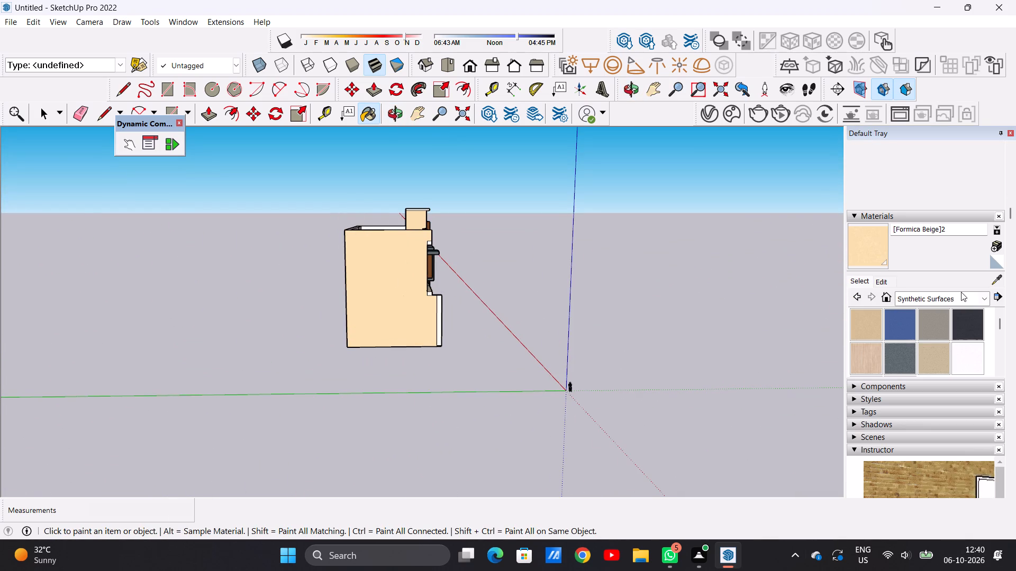
{"action": "left_click", "coordinate": [981, 301]}
{"action": "left_click", "coordinate": [969, 335]}
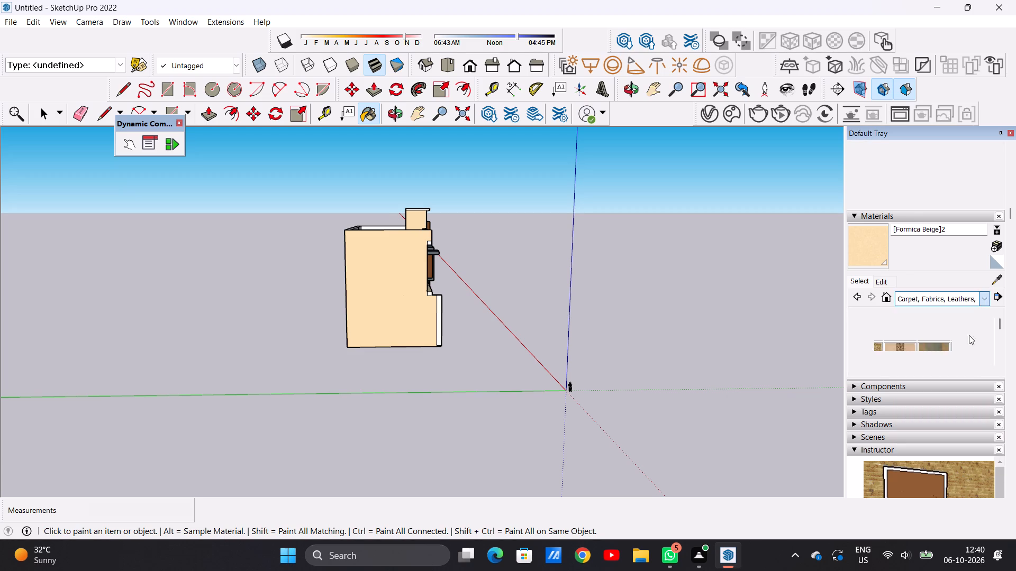
{"action": "left_click", "coordinate": [980, 303]}
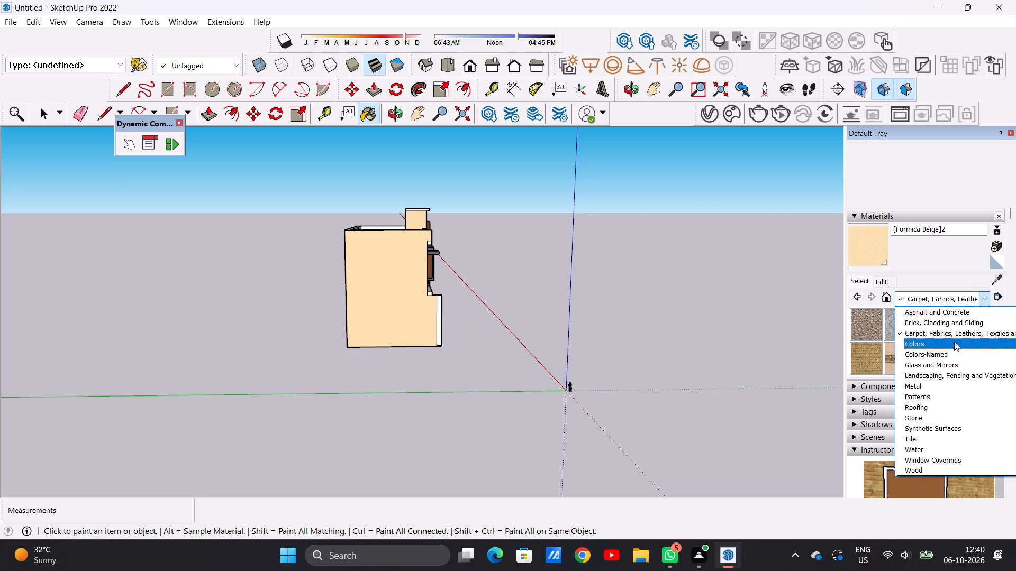
{"action": "left_click", "coordinate": [954, 342]}
{"action": "scroll", "coordinate": [950, 343], "scroll_direction": "down", "scroll_amount": 2}
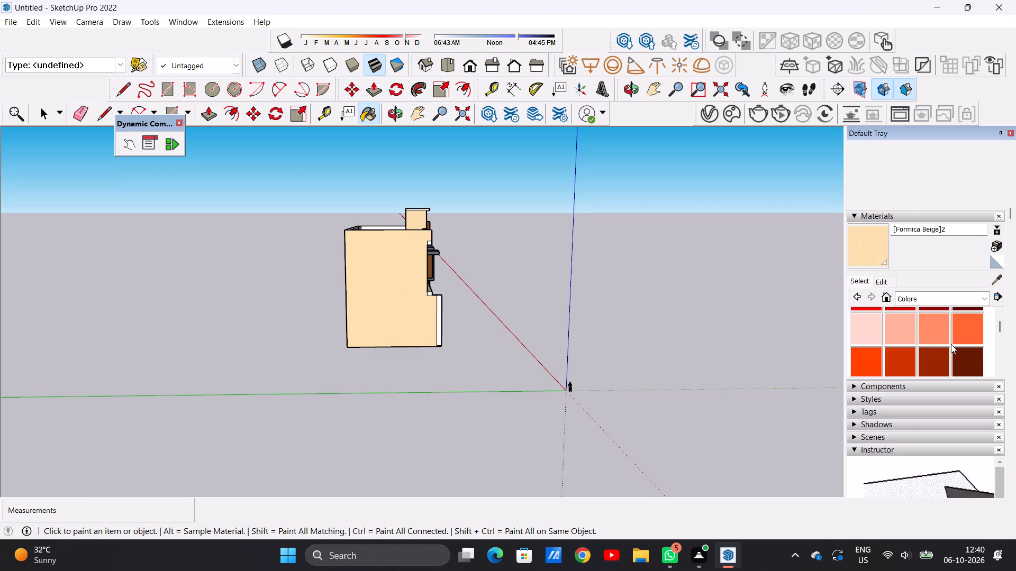
{"action": "left_click", "coordinate": [861, 336]}
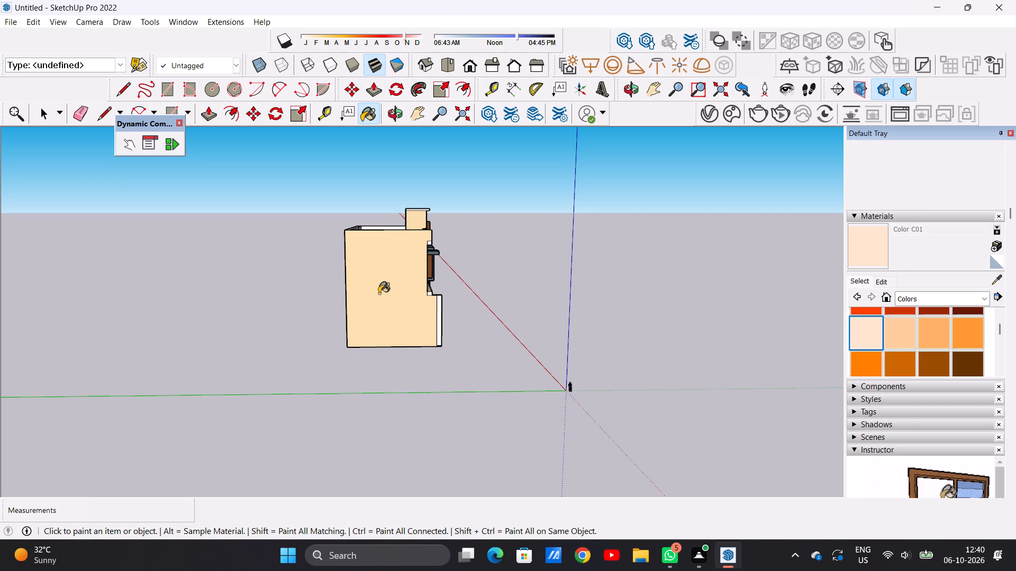
{"action": "left_click", "coordinate": [379, 293]}
{"action": "scroll", "coordinate": [444, 330], "scroll_direction": "up", "scroll_amount": 12}
{"action": "left_click", "coordinate": [440, 307]}
{"action": "scroll", "coordinate": [453, 321], "scroll_direction": "down", "scroll_amount": 7}
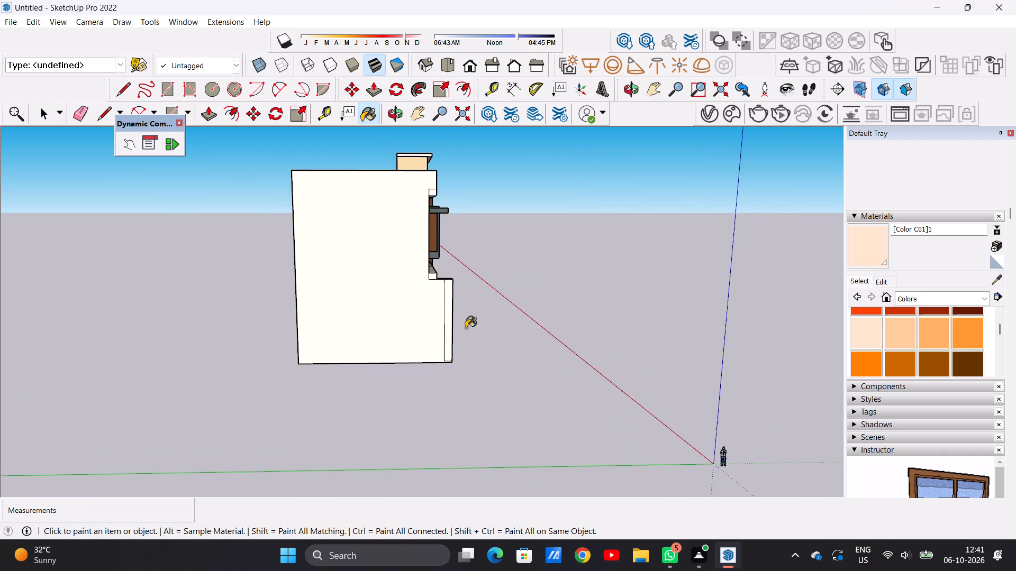
Paint the rear wall and the wall face above the side box window with Color C01.
{"action": "scroll", "coordinate": [466, 328], "scroll_direction": "down", "scroll_amount": 7}
{"action": "middle_click_drag", "start_coordinate": [365, 289], "coordinate": [661, 328]}
{"action": "scroll", "coordinate": [473, 288], "scroll_direction": "up", "scroll_amount": 7}
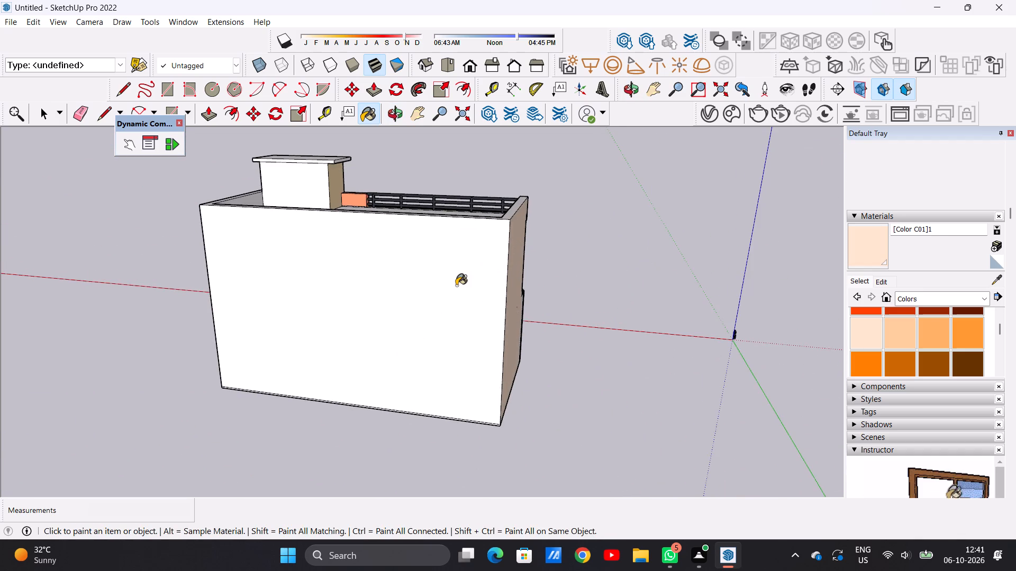
{"action": "left_click", "coordinate": [456, 285]}
{"action": "scroll", "coordinate": [493, 287], "scroll_direction": "down", "scroll_amount": 8}
{"action": "middle_click_drag", "start_coordinate": [433, 281], "coordinate": [720, 279]}
{"action": "scroll", "coordinate": [331, 265], "scroll_direction": "up", "scroll_amount": 3}
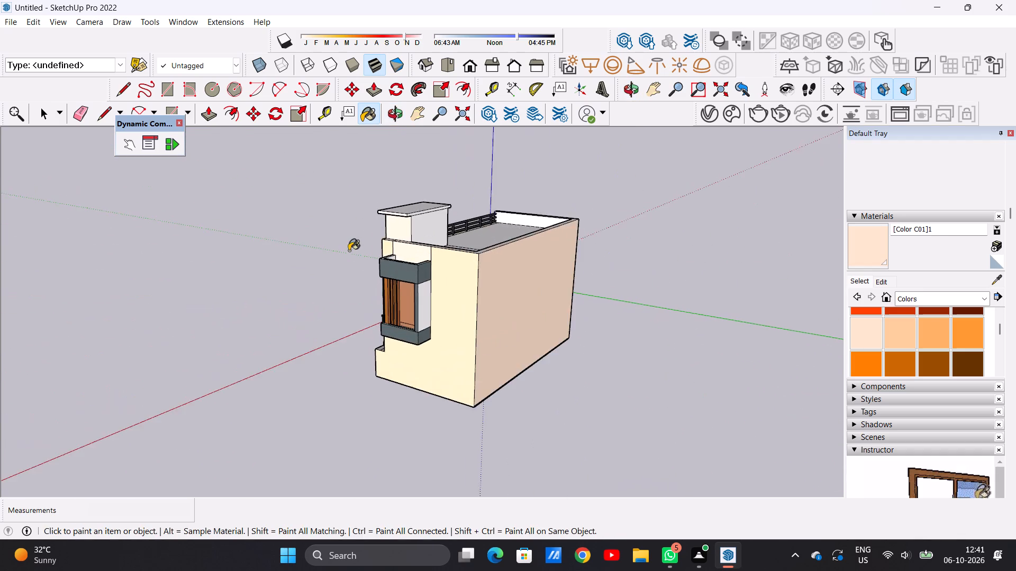
{"action": "scroll", "coordinate": [349, 251], "scroll_direction": "up", "scroll_amount": 15}
{"action": "left_click", "coordinate": [377, 256]}
Paint the top rims of the side box window's upper and lower bands with Color C01.
{"action": "scroll", "coordinate": [404, 291], "scroll_direction": "down", "scroll_amount": 6}
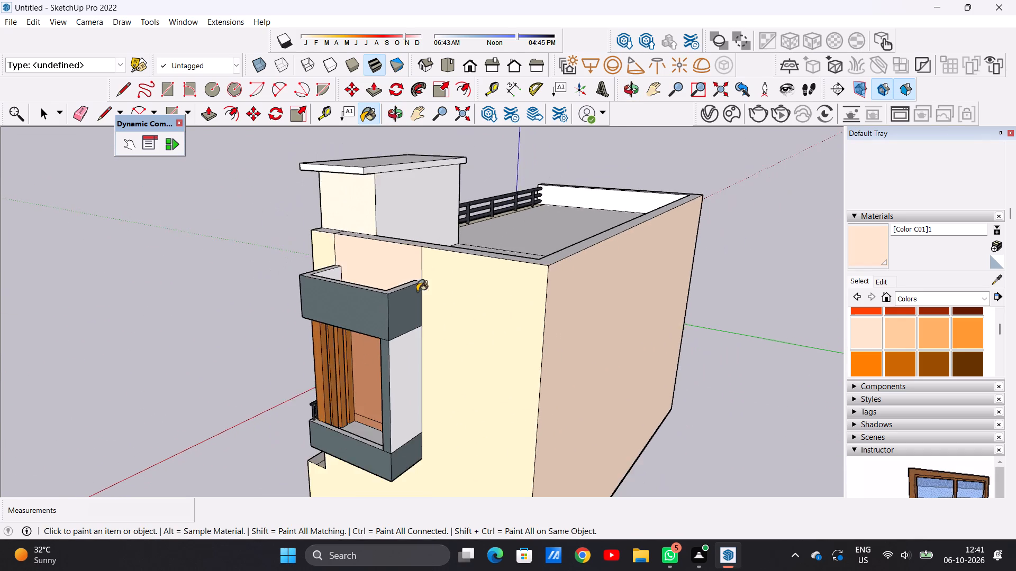
{"action": "scroll", "coordinate": [417, 291], "scroll_direction": "down", "scroll_amount": 2}
{"action": "middle_click_drag", "start_coordinate": [424, 292], "coordinate": [540, 281]}
{"action": "scroll", "coordinate": [474, 273], "scroll_direction": "up", "scroll_amount": 8}
{"action": "scroll", "coordinate": [464, 285], "scroll_direction": "down", "scroll_amount": 14}
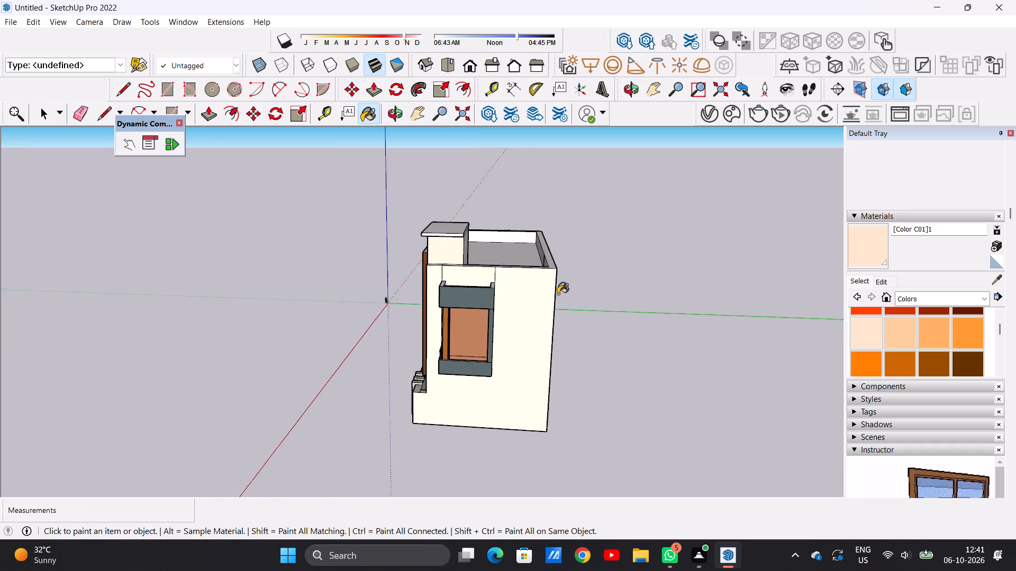
{"action": "middle_click_drag", "start_coordinate": [555, 296], "coordinate": [498, 409]}
{"action": "scroll", "coordinate": [426, 353], "scroll_direction": "up", "scroll_amount": 13}
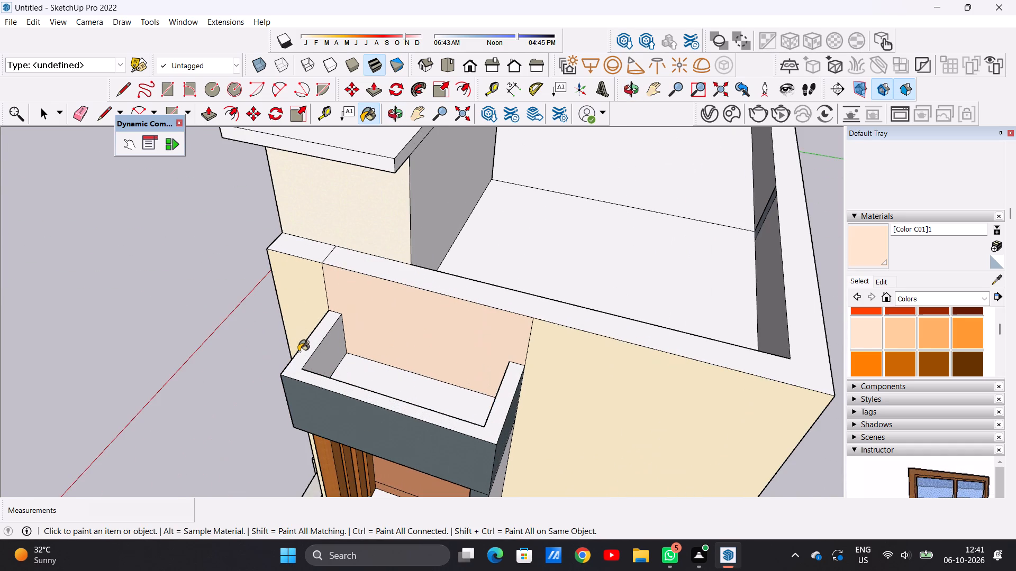
{"action": "left_click", "coordinate": [295, 360]}
{"action": "scroll", "coordinate": [374, 337], "scroll_direction": "down", "scroll_amount": 12}
{"action": "scroll", "coordinate": [397, 424], "scroll_direction": "up", "scroll_amount": 9}
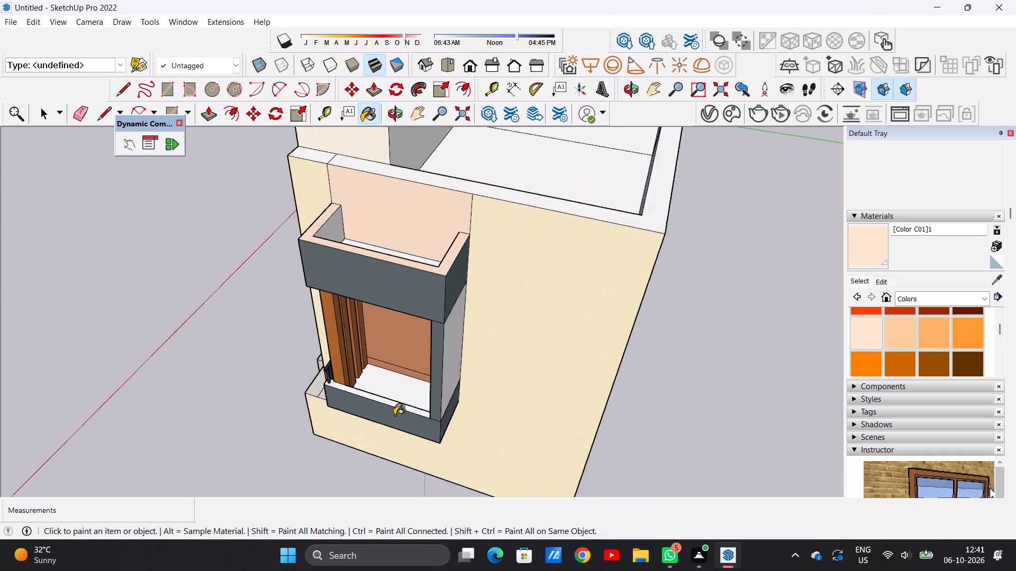
{"action": "scroll", "coordinate": [394, 415], "scroll_direction": "up", "scroll_amount": 2}
{"action": "scroll", "coordinate": [394, 415], "scroll_direction": "down", "scroll_amount": 1}
{"action": "scroll", "coordinate": [394, 415], "scroll_direction": "up", "scroll_amount": 7}
{"action": "left_click", "coordinate": [396, 384]}
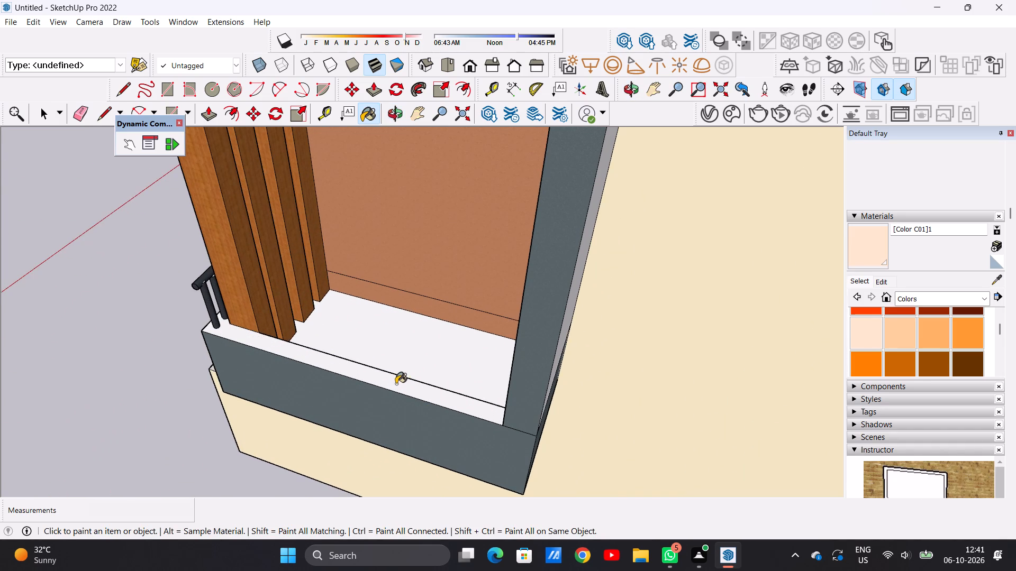
Paint the rear-facing side panel of the box window with Color C01.
{"action": "scroll", "coordinate": [392, 394], "scroll_direction": "down", "scroll_amount": 11}
{"action": "middle_click_drag", "start_coordinate": [519, 367], "coordinate": [405, 371]}
{"action": "scroll", "coordinate": [342, 346], "scroll_direction": "up", "scroll_amount": 4}
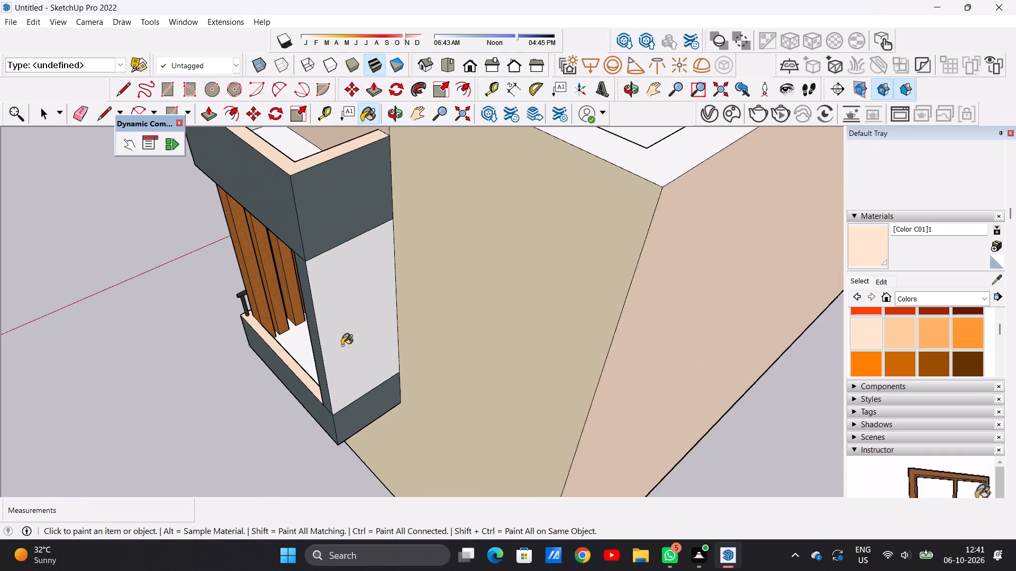
{"action": "scroll", "coordinate": [342, 345], "scroll_direction": "up", "scroll_amount": 1}
{"action": "left_click", "coordinate": [343, 340]}
Paint the stair tower's rear face and its terrace-facing side with Color C01.
{"action": "scroll", "coordinate": [343, 340], "scroll_direction": "down", "scroll_amount": 3}
{"action": "scroll", "coordinate": [347, 345], "scroll_direction": "up", "scroll_amount": 1}
{"action": "scroll", "coordinate": [349, 345], "scroll_direction": "down", "scroll_amount": 9}
{"action": "middle_click_drag", "start_coordinate": [390, 310], "coordinate": [310, 378]}
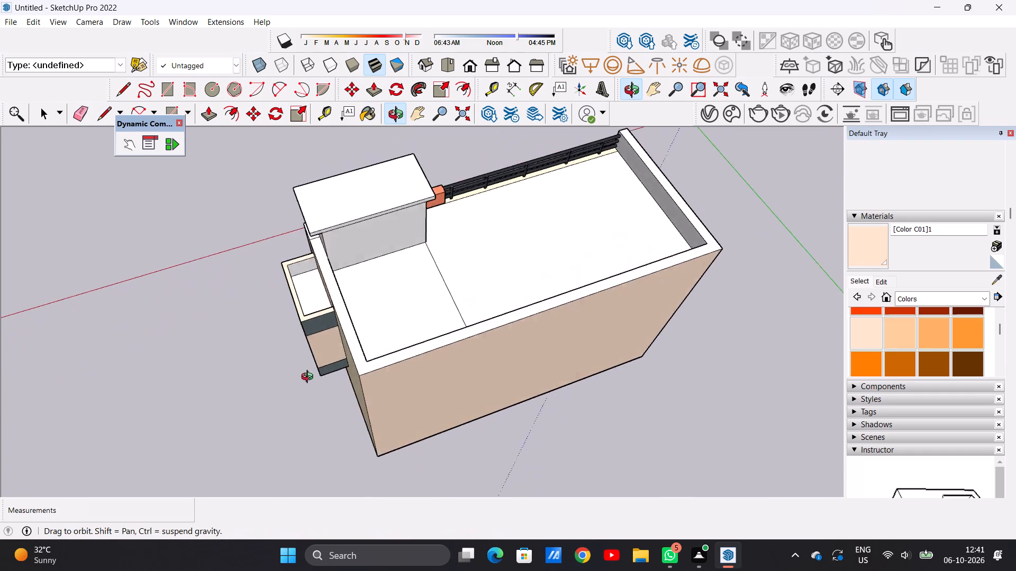
{"action": "middle_click_drag", "start_coordinate": [310, 378], "coordinate": [269, 281]}
{"action": "scroll", "coordinate": [406, 182], "scroll_direction": "up", "scroll_amount": 7}
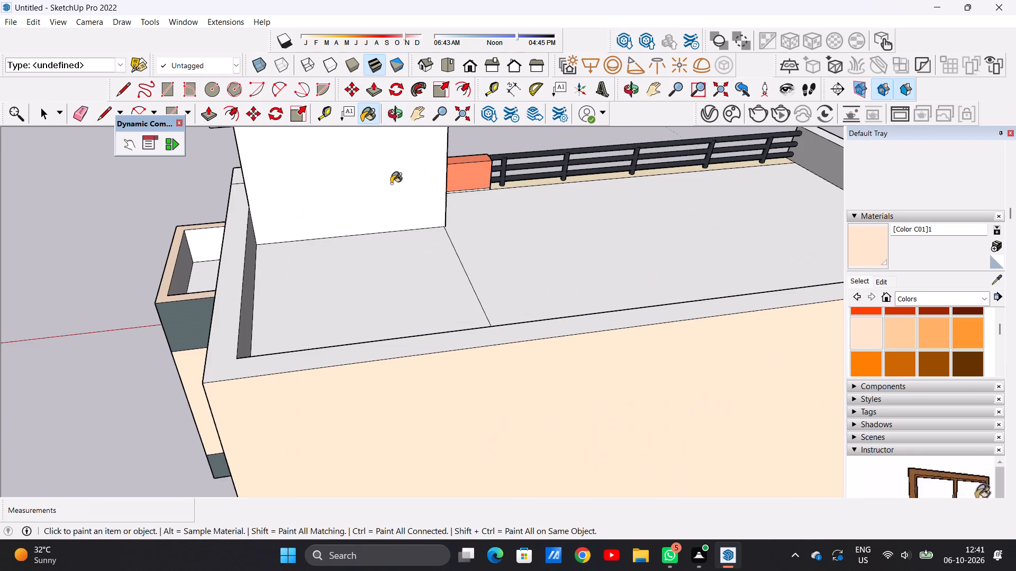
{"action": "left_click", "coordinate": [368, 188]}
{"action": "scroll", "coordinate": [369, 245], "scroll_direction": "down", "scroll_amount": 6}
{"action": "middle_click_drag", "start_coordinate": [442, 213], "coordinate": [235, 254]}
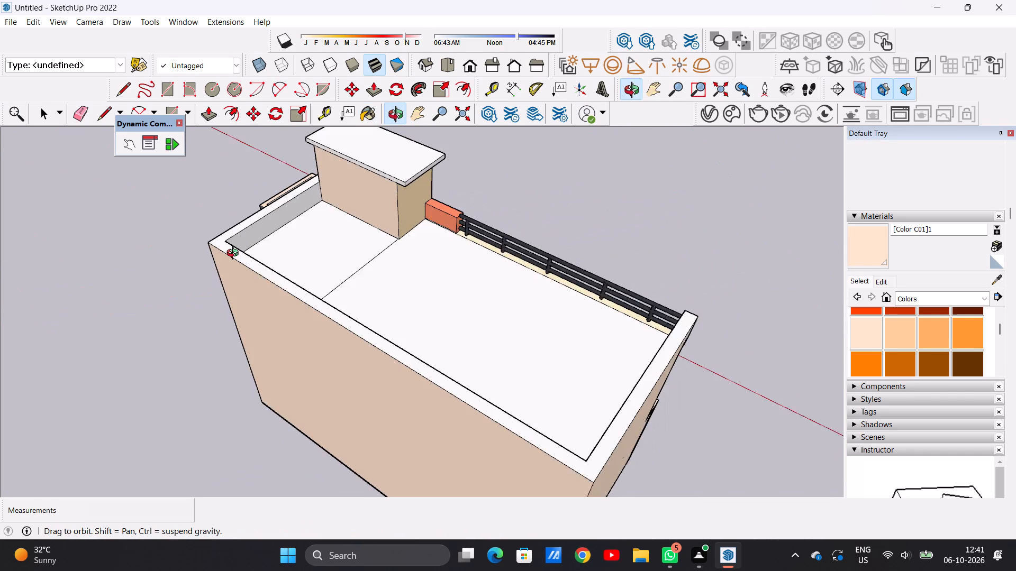
{"action": "middle_click_drag", "start_coordinate": [235, 254], "coordinate": [231, 257]}
{"action": "scroll", "coordinate": [375, 210], "scroll_direction": "up", "scroll_amount": 12}
{"action": "left_click", "coordinate": [430, 198]}
Check the painted house from above the terrace and from the front.
{"action": "scroll", "coordinate": [397, 240], "scroll_direction": "down", "scroll_amount": 2}
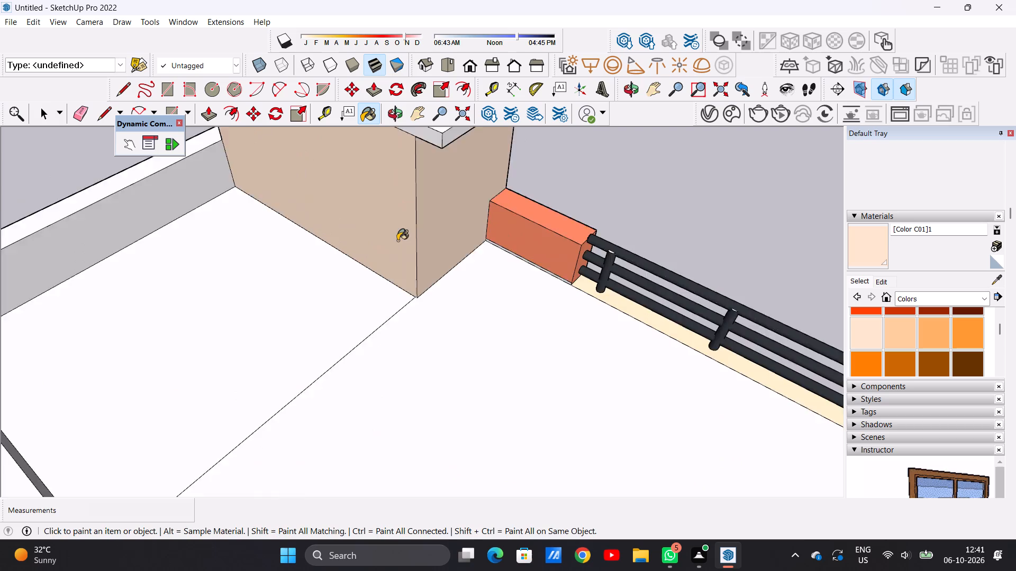
{"action": "scroll", "coordinate": [397, 241], "scroll_direction": "down", "scroll_amount": 10}
{"action": "middle_click_drag", "start_coordinate": [515, 238], "coordinate": [291, 216]}
{"action": "scroll", "coordinate": [279, 216], "scroll_direction": "down", "scroll_amount": 8}
{"action": "middle_click_drag", "start_coordinate": [480, 256], "coordinate": [324, 225]}
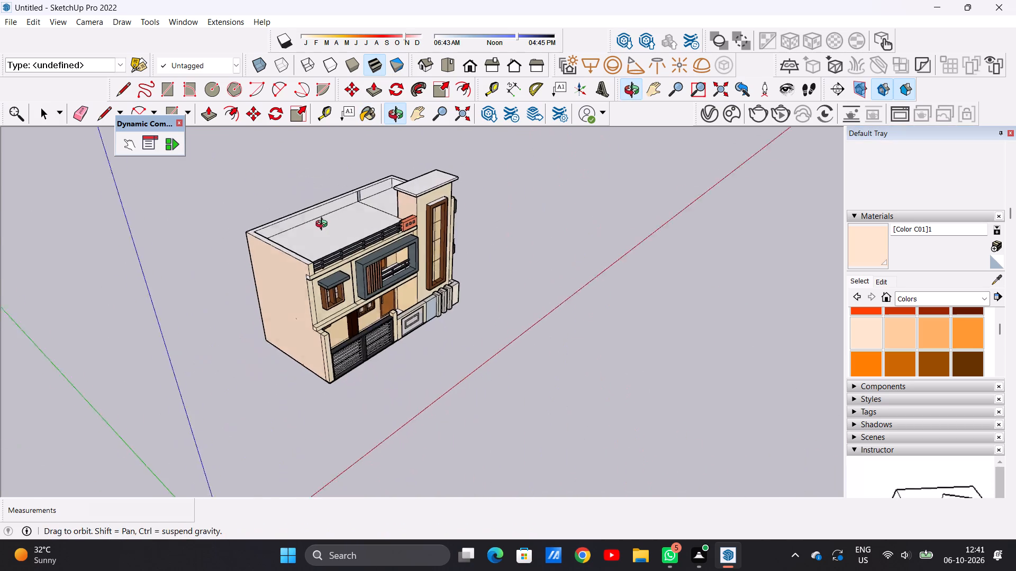
{"action": "middle_click_drag", "start_coordinate": [324, 225], "coordinate": [298, 220]}
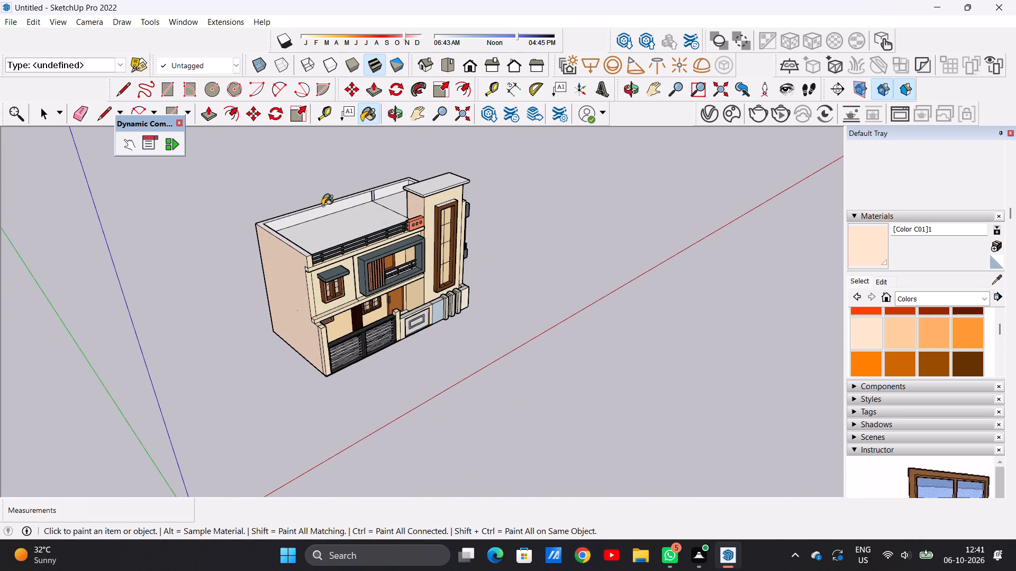
{"action": "middle_click_drag", "start_coordinate": [423, 213], "coordinate": [332, 154]}
{"action": "middle_click_drag", "start_coordinate": [441, 211], "coordinate": [365, 187]}
{"action": "scroll", "coordinate": [444, 217], "scroll_direction": "up", "scroll_amount": 7}
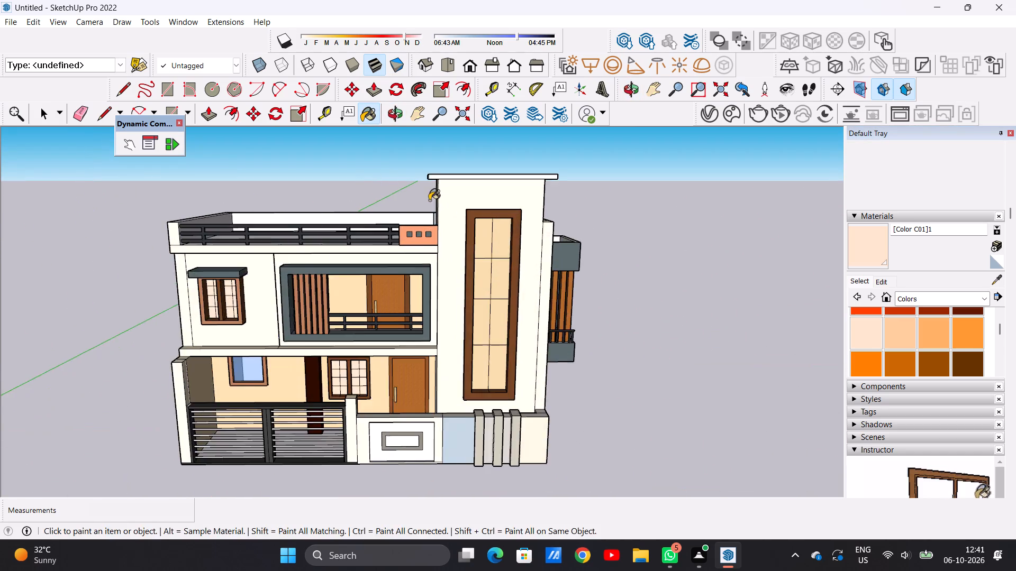
Paint the underside of the tower's roof slab with Wood Bamboo from the Wood collection.
{"action": "middle_click_drag", "start_coordinate": [422, 207], "coordinate": [446, 156]}
{"action": "scroll", "coordinate": [446, 158], "scroll_direction": "up", "scroll_amount": 20}
{"action": "scroll", "coordinate": [446, 158], "scroll_direction": "up", "scroll_amount": 2}
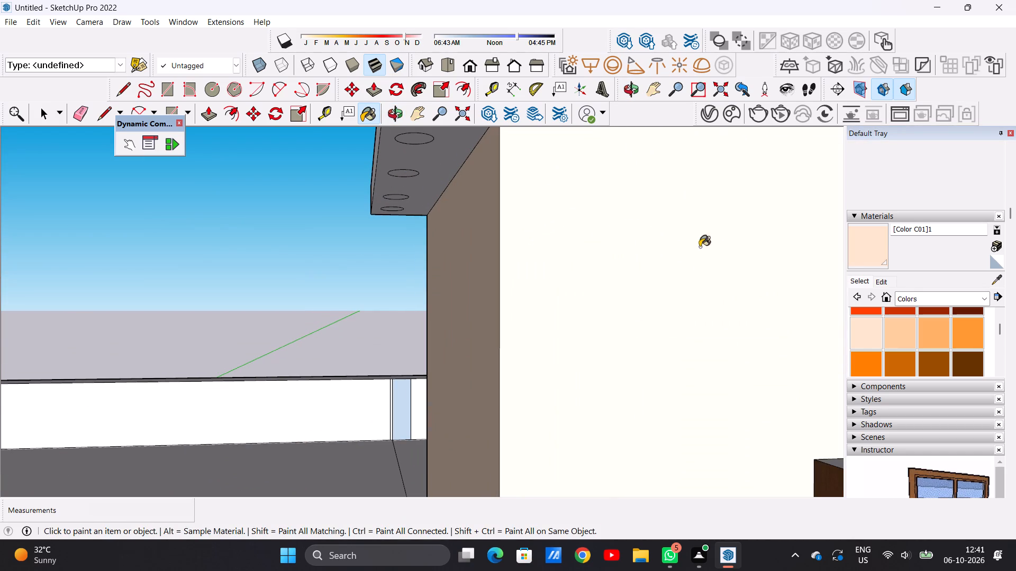
{"action": "left_click", "coordinate": [981, 302]}
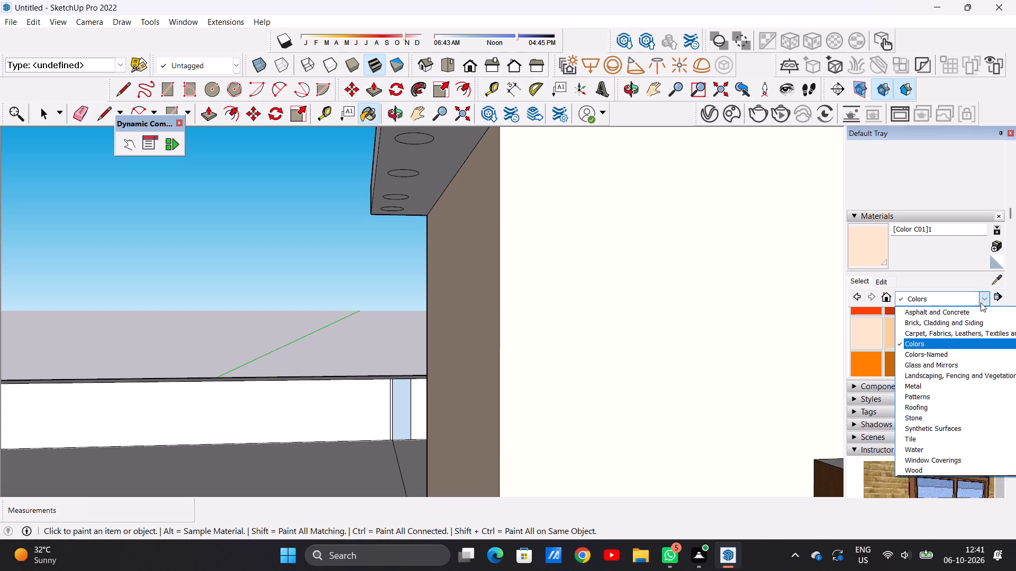
{"action": "left_click", "coordinate": [915, 467]}
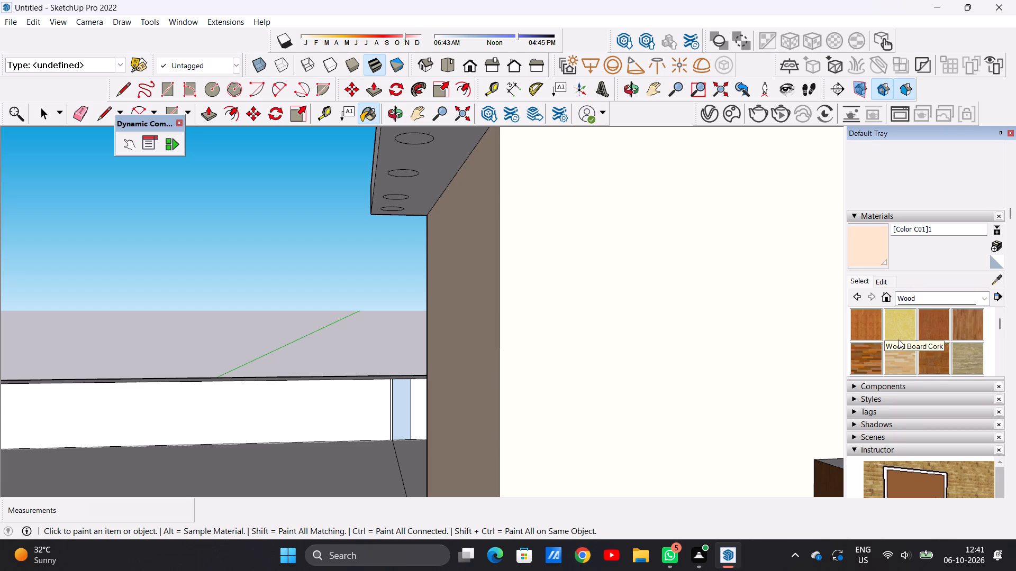
{"action": "left_click", "coordinate": [867, 324]}
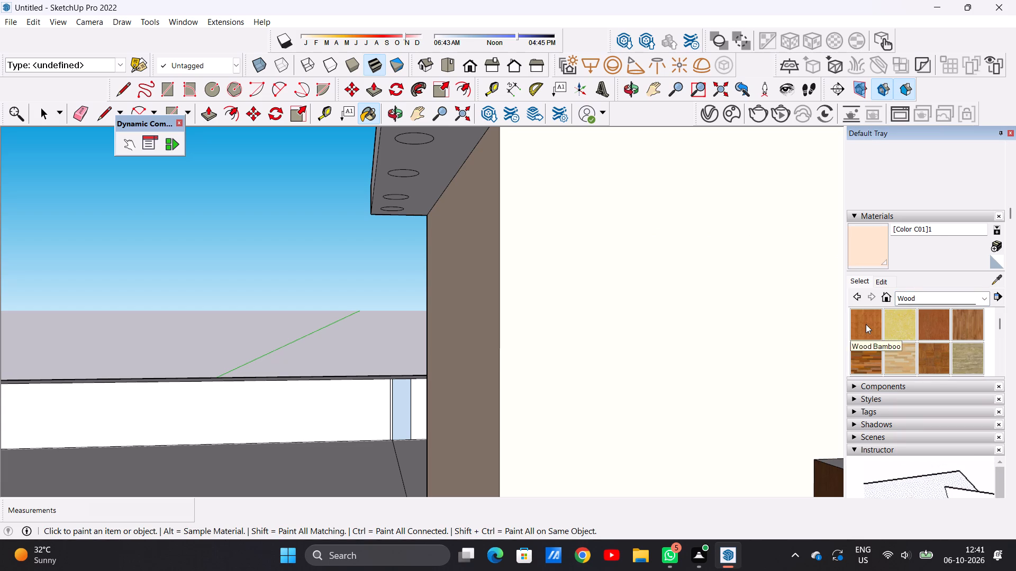
{"action": "scroll", "coordinate": [411, 200], "scroll_direction": "down", "scroll_amount": 8}
{"action": "scroll", "coordinate": [424, 226], "scroll_direction": "up", "scroll_amount": 7}
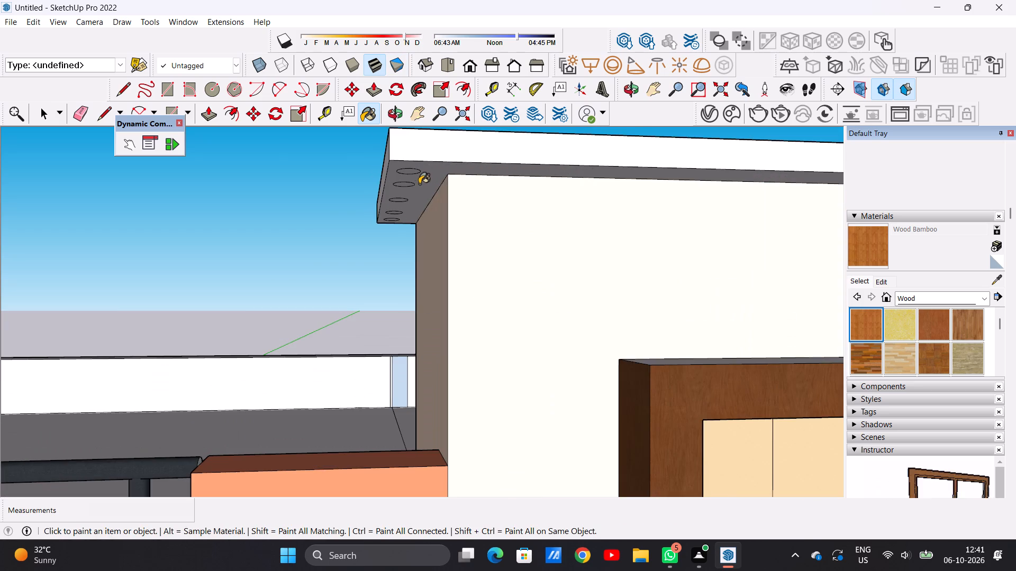
{"action": "scroll", "coordinate": [421, 173], "scroll_direction": "up", "scroll_amount": 7}
{"action": "left_click", "coordinate": [433, 189]}
{"action": "scroll", "coordinate": [419, 225], "scroll_direction": "down", "scroll_amount": 7}
{"action": "middle_click_drag", "start_coordinate": [414, 229], "coordinate": [427, 257]}
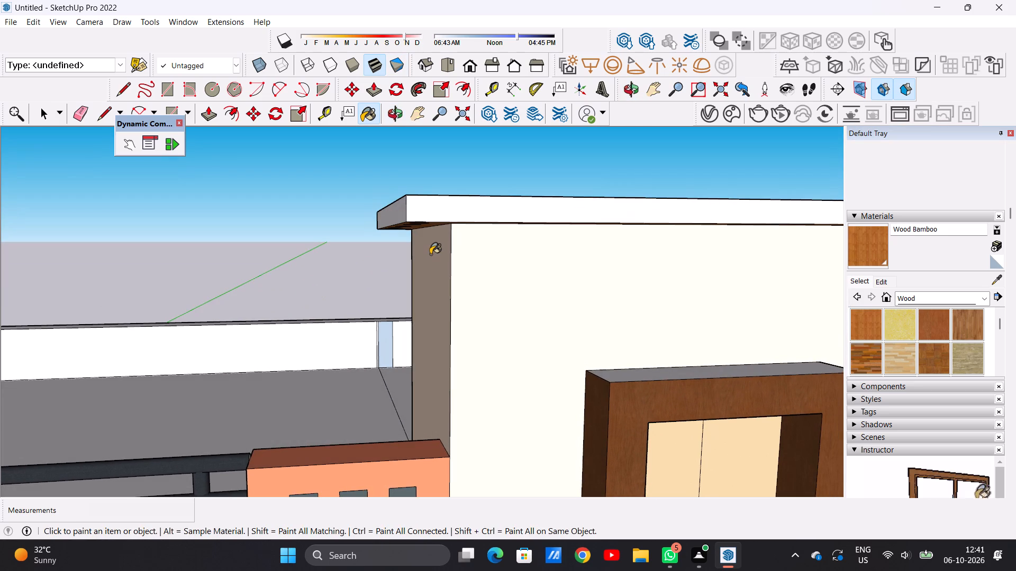
{"action": "scroll", "coordinate": [430, 254], "scroll_direction": "down", "scroll_amount": 8}
{"action": "middle_click_drag", "start_coordinate": [369, 248], "coordinate": [401, 248]}
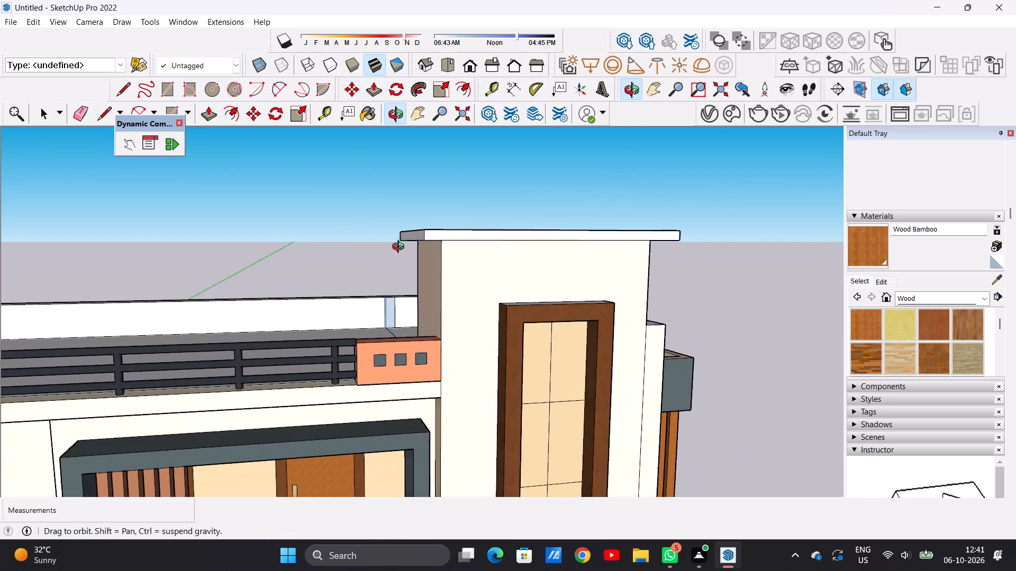
Paint the remaining unpainted underside face at the outer side of the tower's roof slab with Wood Bamboo.
{"action": "middle_click_drag", "start_coordinate": [401, 248], "coordinate": [285, 233]}
{"action": "middle_click_drag", "start_coordinate": [579, 254], "coordinate": [549, 185]}
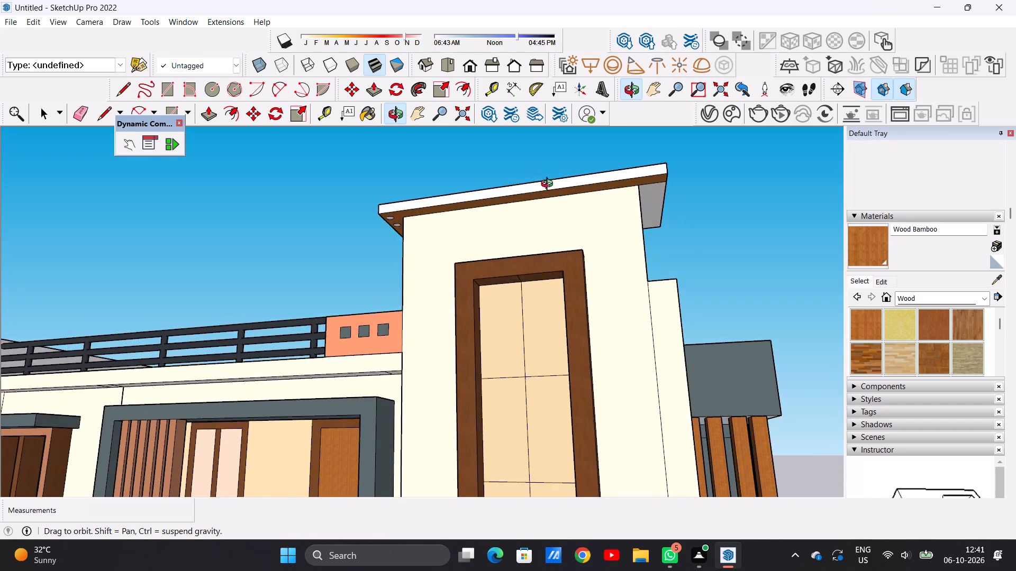
{"action": "middle_click_drag", "start_coordinate": [549, 185], "coordinate": [554, 171]}
{"action": "scroll", "coordinate": [656, 182], "scroll_direction": "up", "scroll_amount": 6}
{"action": "left_click", "coordinate": [646, 190]}
Examine the tower's roof slab from several sides, including its wood underside with the round recesses and its edges.
{"action": "scroll", "coordinate": [622, 255], "scroll_direction": "down", "scroll_amount": 11}
{"action": "middle_click_drag", "start_coordinate": [632, 247], "coordinate": [382, 293]}
{"action": "middle_click_drag", "start_coordinate": [428, 248], "coordinate": [561, 305]}
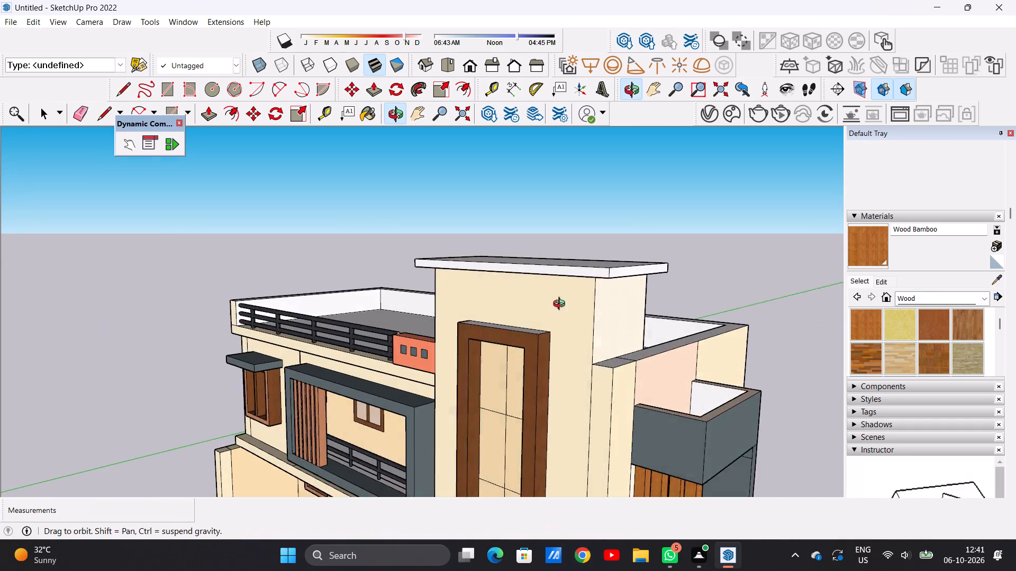
{"action": "middle_click_drag", "start_coordinate": [561, 305], "coordinate": [582, 305]}
{"action": "middle_click_drag", "start_coordinate": [520, 274], "coordinate": [654, 301]}
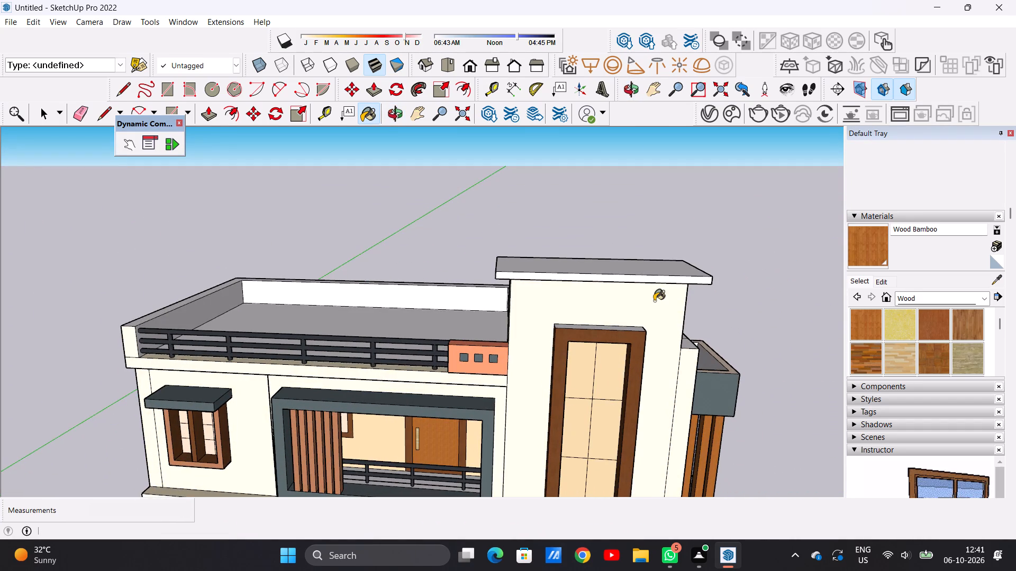
{"action": "scroll", "coordinate": [631, 266], "scroll_direction": "down", "scroll_amount": 4}
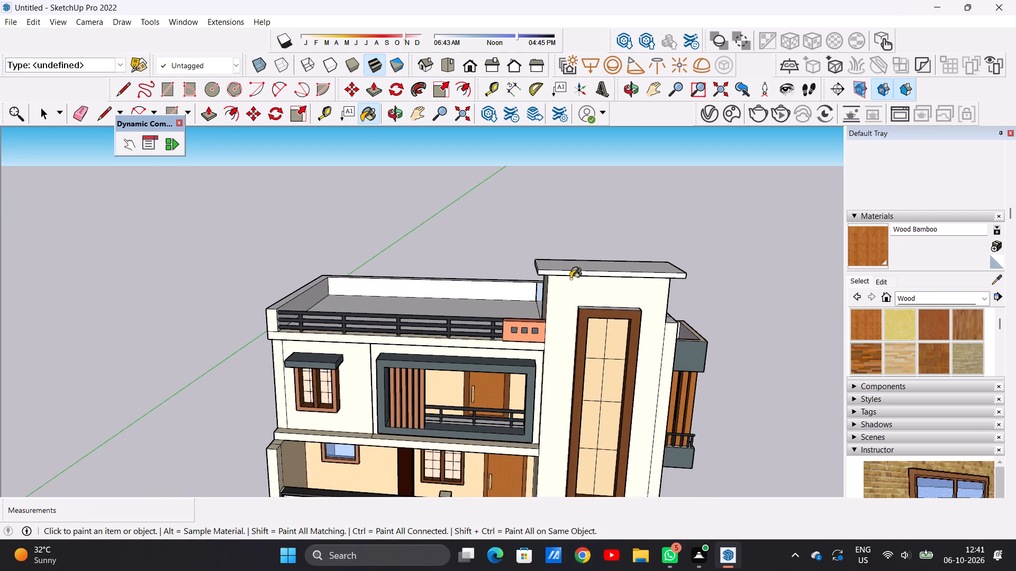
{"action": "middle_click_drag", "start_coordinate": [542, 296], "coordinate": [545, 181]}
{"action": "scroll", "coordinate": [545, 246], "scroll_direction": "up", "scroll_amount": 15}
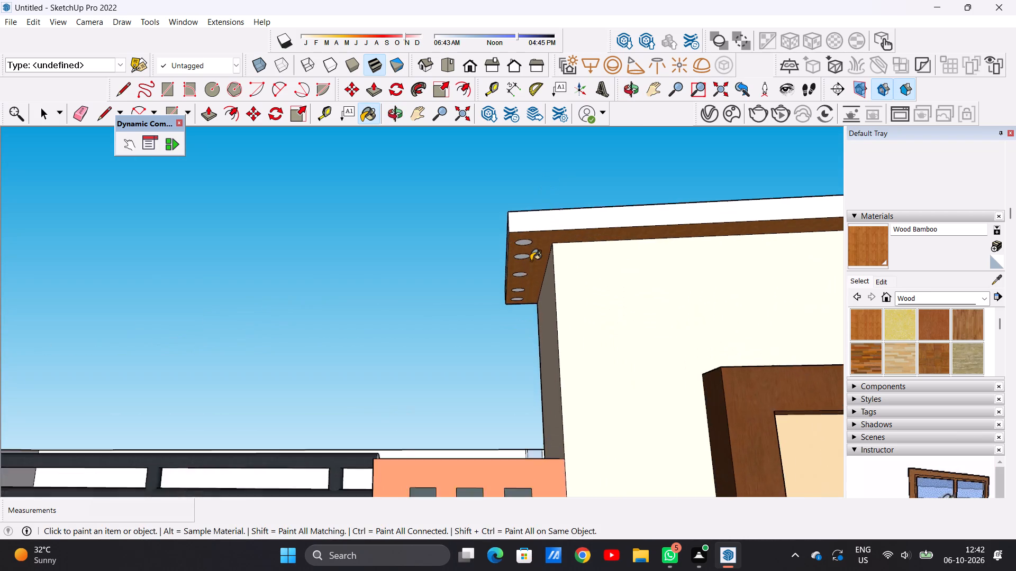
{"action": "scroll", "coordinate": [531, 261], "scroll_direction": "up", "scroll_amount": 5}
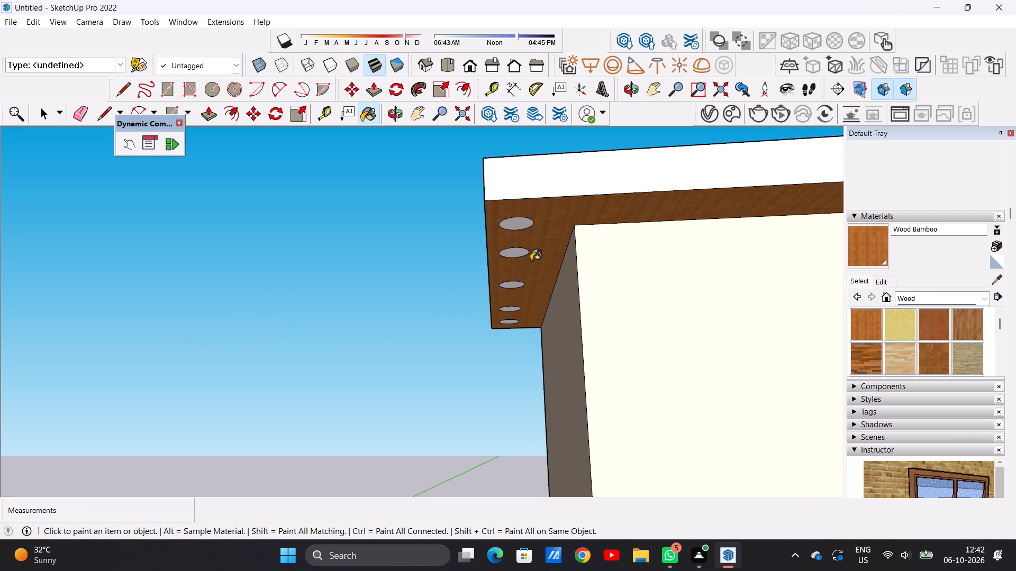
{"action": "key", "text": "space"}
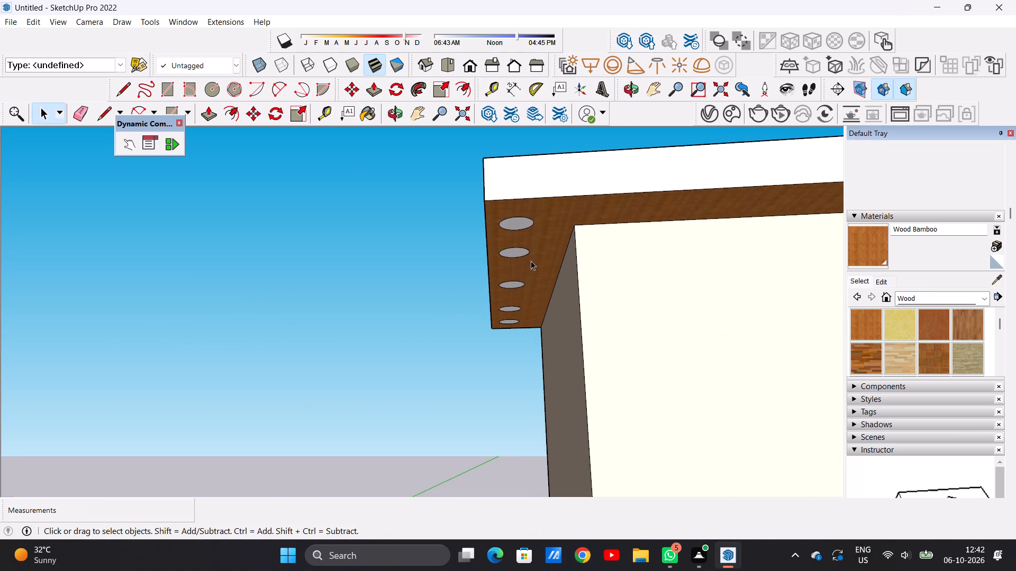
{"action": "scroll", "coordinate": [531, 261], "scroll_direction": "down", "scroll_amount": 13}
{"action": "middle_click_drag", "start_coordinate": [531, 254], "coordinate": [538, 272]}
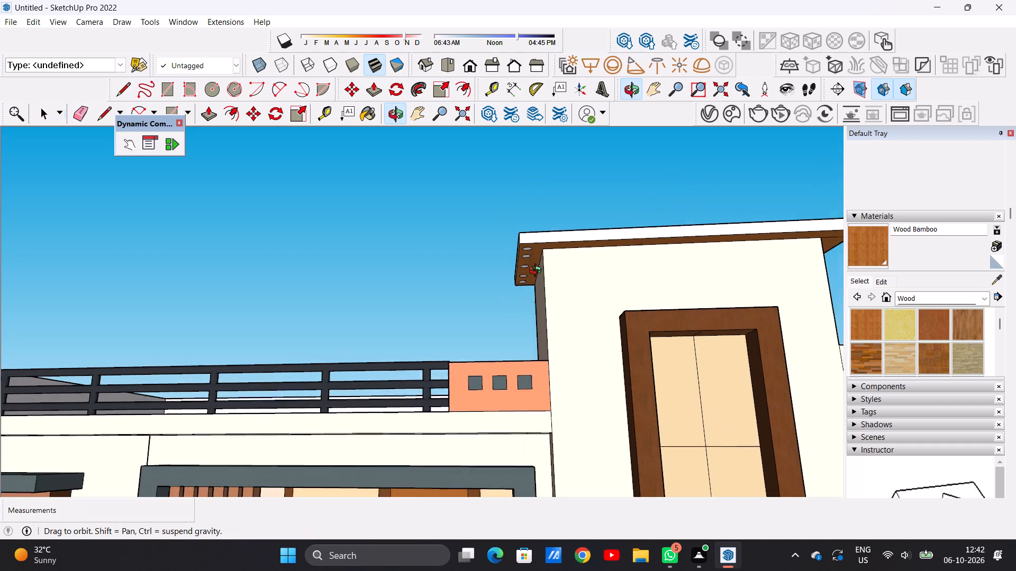
{"action": "middle_click_drag", "start_coordinate": [538, 272], "coordinate": [571, 356]}
{"action": "scroll", "coordinate": [591, 322], "scroll_direction": "up", "scroll_amount": 6}
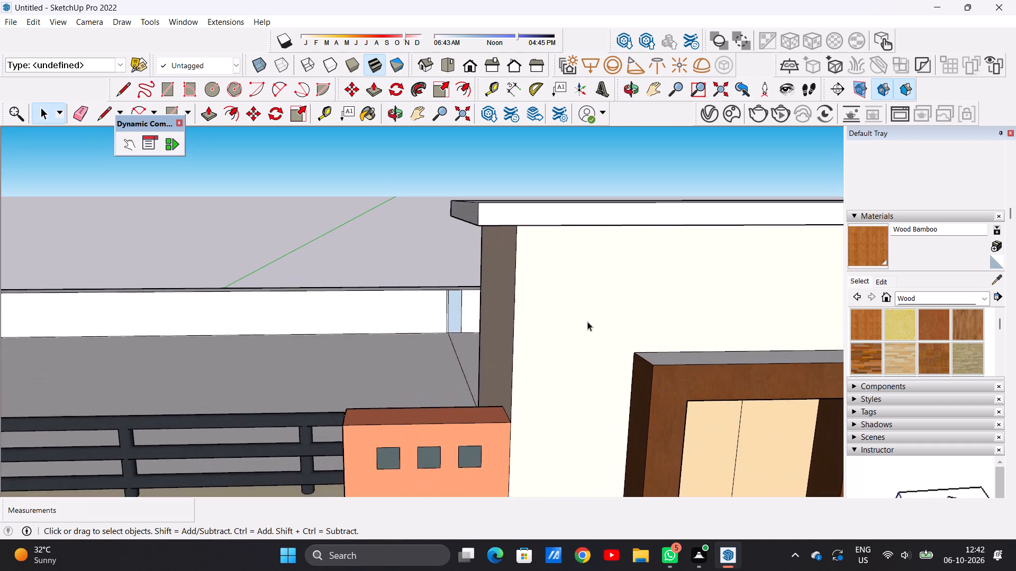
{"action": "scroll", "coordinate": [576, 320], "scroll_direction": "down", "scroll_amount": 11}
{"action": "scroll", "coordinate": [576, 320], "scroll_direction": "up", "scroll_amount": 6}
{"action": "middle_click_drag", "start_coordinate": [526, 317], "coordinate": [546, 305]}
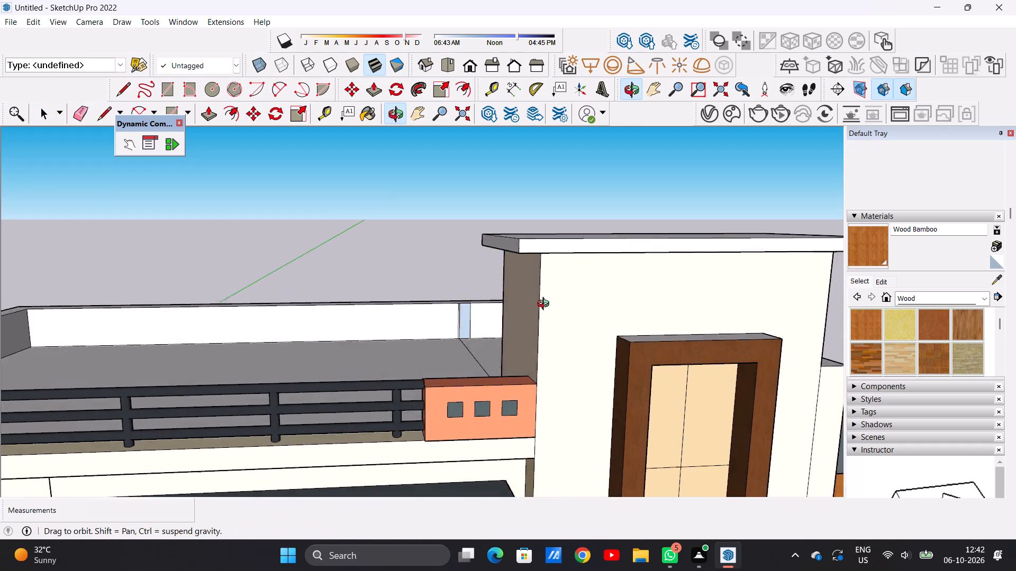
{"action": "middle_click_drag", "start_coordinate": [546, 305], "coordinate": [519, 327]}
{"action": "scroll", "coordinate": [561, 289], "scroll_direction": "up", "scroll_amount": 6}
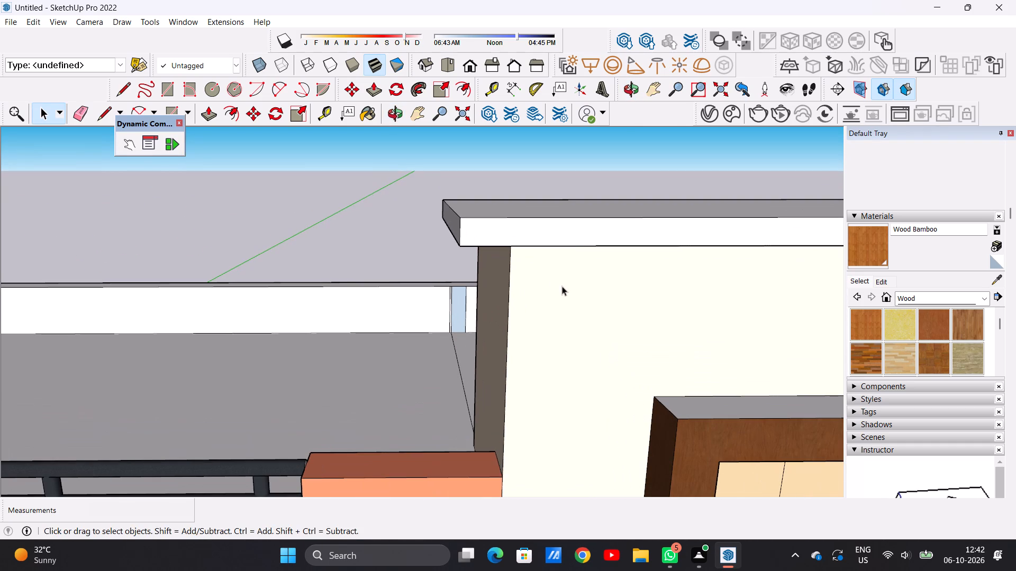
{"action": "scroll", "coordinate": [556, 252], "scroll_direction": "down", "scroll_amount": 5}
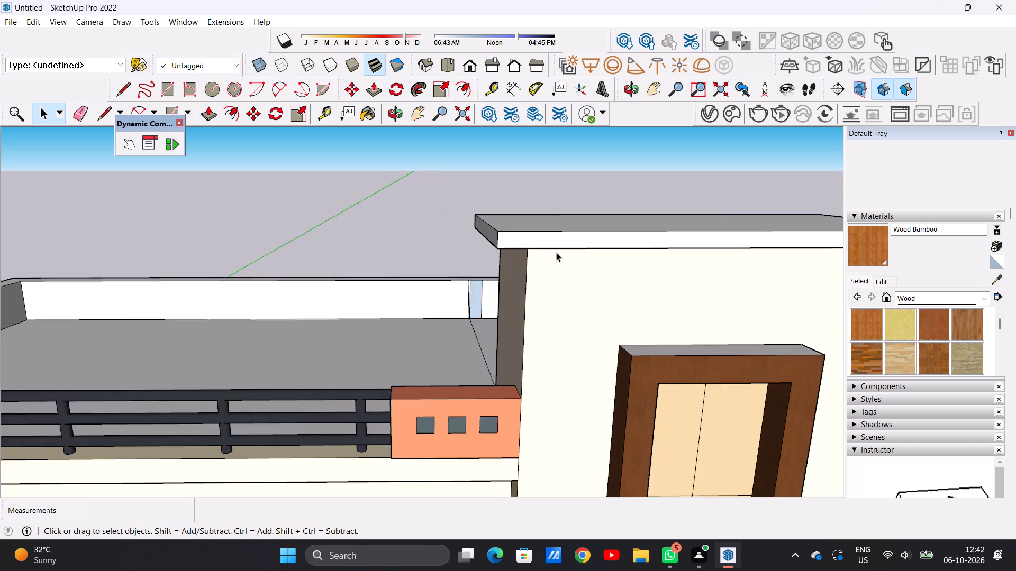
{"action": "scroll", "coordinate": [556, 252], "scroll_direction": "down", "scroll_amount": 7}
Paint the tower roof slab's front edge, terrace-facing edge and top face with Color C01 from the Colors collection.
{"action": "scroll", "coordinate": [572, 196], "scroll_direction": "up", "scroll_amount": 5}
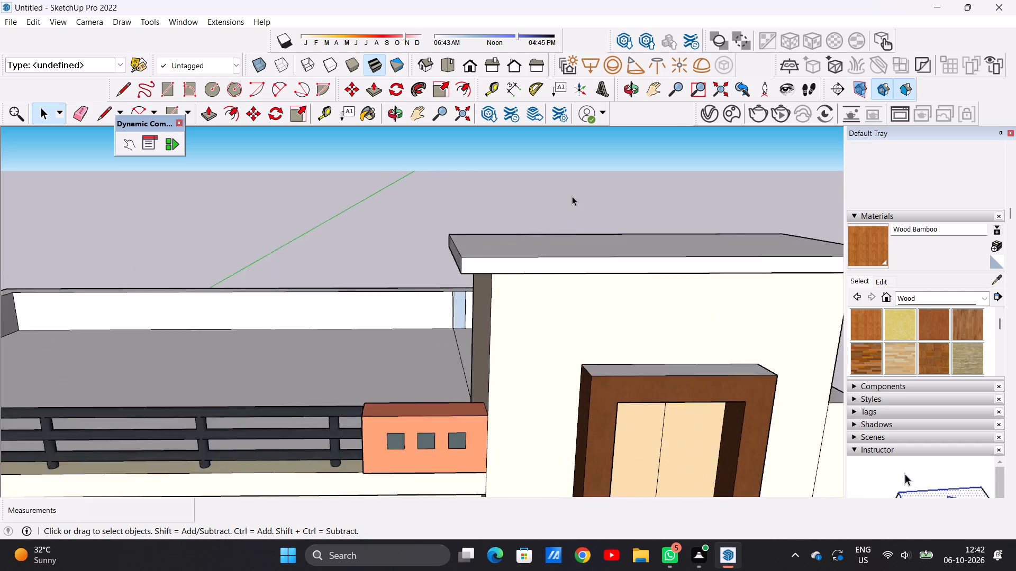
{"action": "scroll", "coordinate": [572, 196], "scroll_direction": "up", "scroll_amount": 3}
{"action": "left_click", "coordinate": [981, 297]}
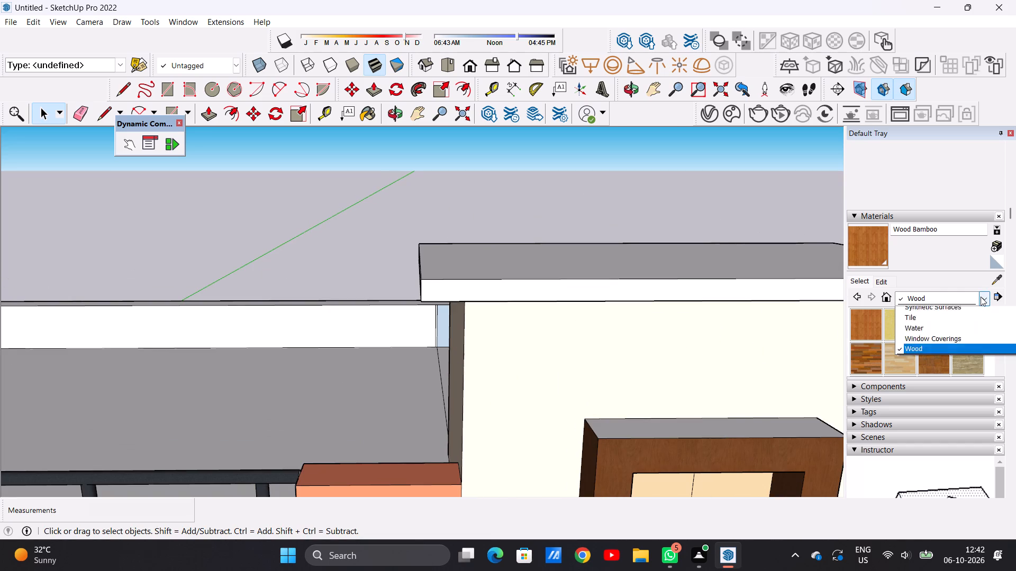
{"action": "left_click", "coordinate": [950, 346]}
{"action": "scroll", "coordinate": [899, 355], "scroll_direction": "down", "scroll_amount": 1}
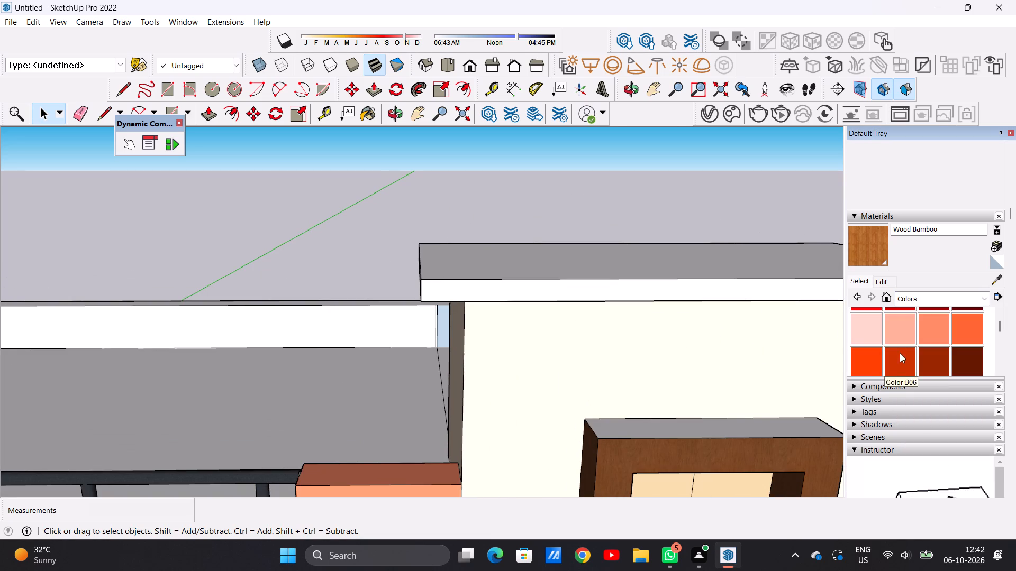
{"action": "scroll", "coordinate": [902, 351], "scroll_direction": "down", "scroll_amount": 1}
{"action": "left_click", "coordinate": [863, 326]}
{"action": "scroll", "coordinate": [646, 290], "scroll_direction": "up", "scroll_amount": 5}
{"action": "left_click", "coordinate": [638, 285]}
{"action": "scroll", "coordinate": [651, 295], "scroll_direction": "down", "scroll_amount": 12}
{"action": "middle_click_drag", "start_coordinate": [498, 280], "coordinate": [600, 297]}
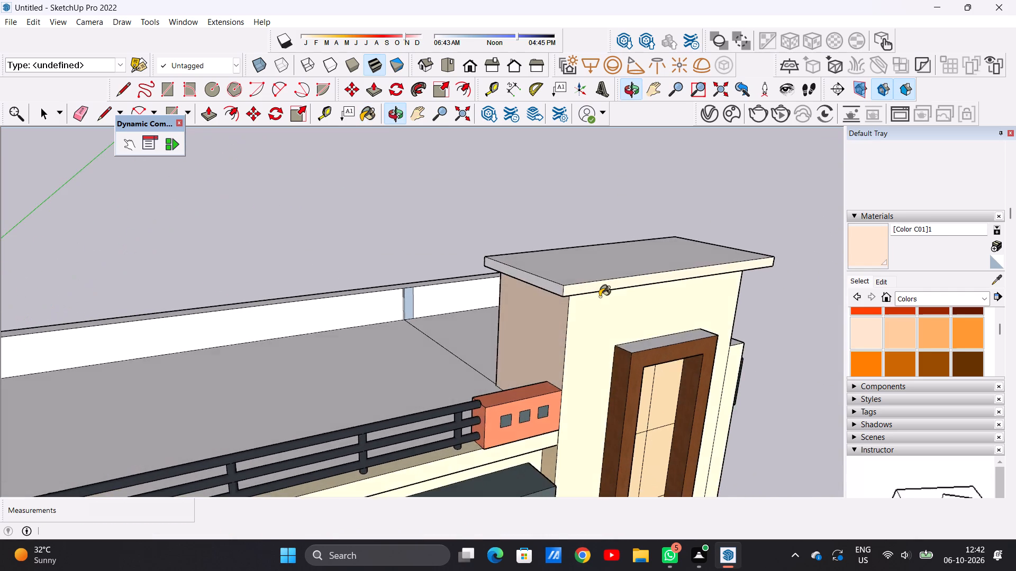
{"action": "scroll", "coordinate": [569, 293], "scroll_direction": "up", "scroll_amount": 6}
{"action": "left_click", "coordinate": [543, 283]}
{"action": "left_click", "coordinate": [602, 265]}
Paint the tower roof slab's outer side edge and rear edge with Color C01.
{"action": "scroll", "coordinate": [523, 275], "scroll_direction": "down", "scroll_amount": 5}
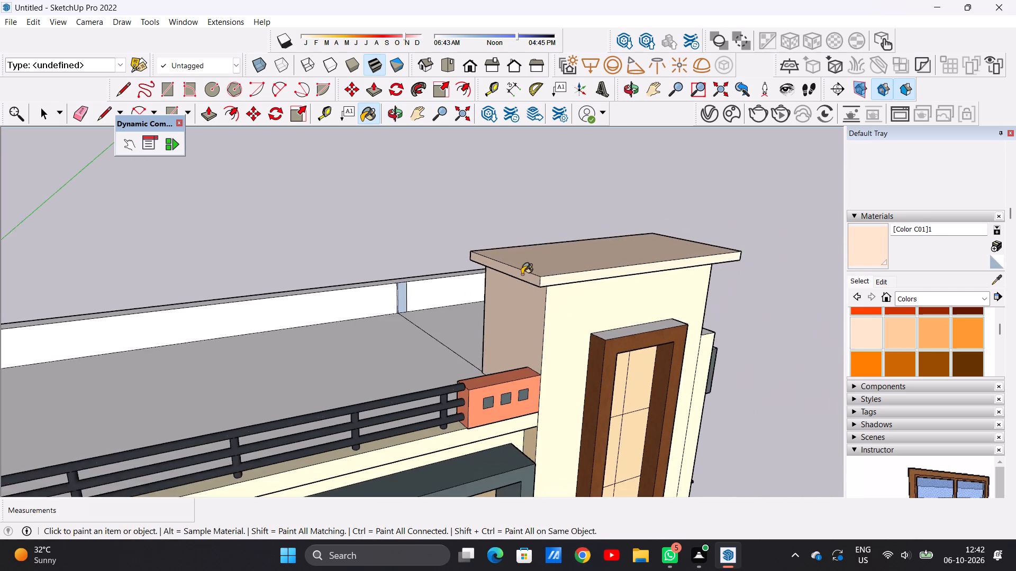
{"action": "scroll", "coordinate": [522, 274], "scroll_direction": "down", "scroll_amount": 6}
{"action": "middle_click_drag", "start_coordinate": [702, 287], "coordinate": [335, 297]}
{"action": "scroll", "coordinate": [540, 346], "scroll_direction": "up", "scroll_amount": 7}
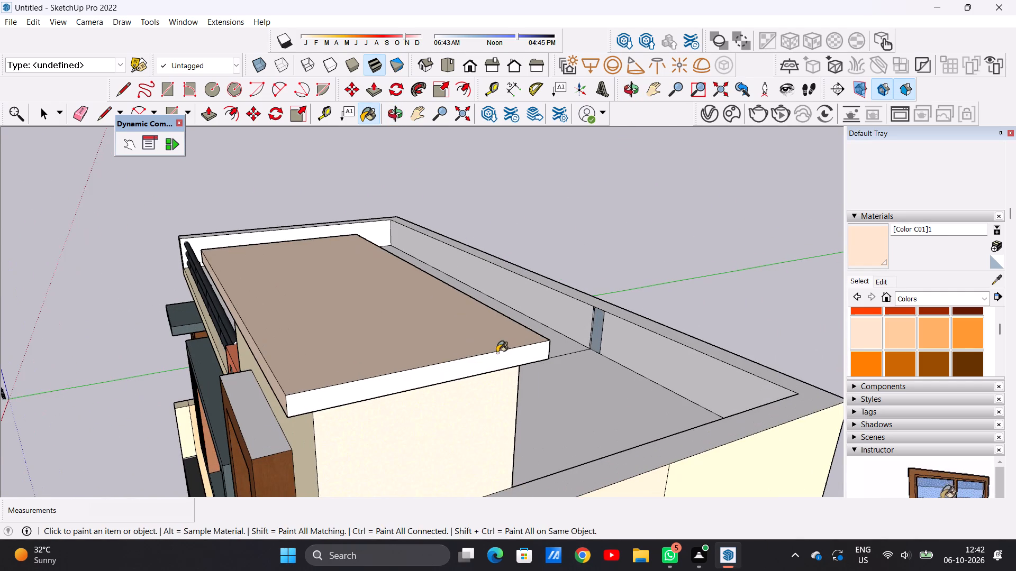
{"action": "left_click", "coordinate": [497, 353]}
{"action": "scroll", "coordinate": [529, 323], "scroll_direction": "down", "scroll_amount": 5}
{"action": "middle_click_drag", "start_coordinate": [619, 306], "coordinate": [340, 316]}
{"action": "scroll", "coordinate": [260, 299], "scroll_direction": "up", "scroll_amount": 11}
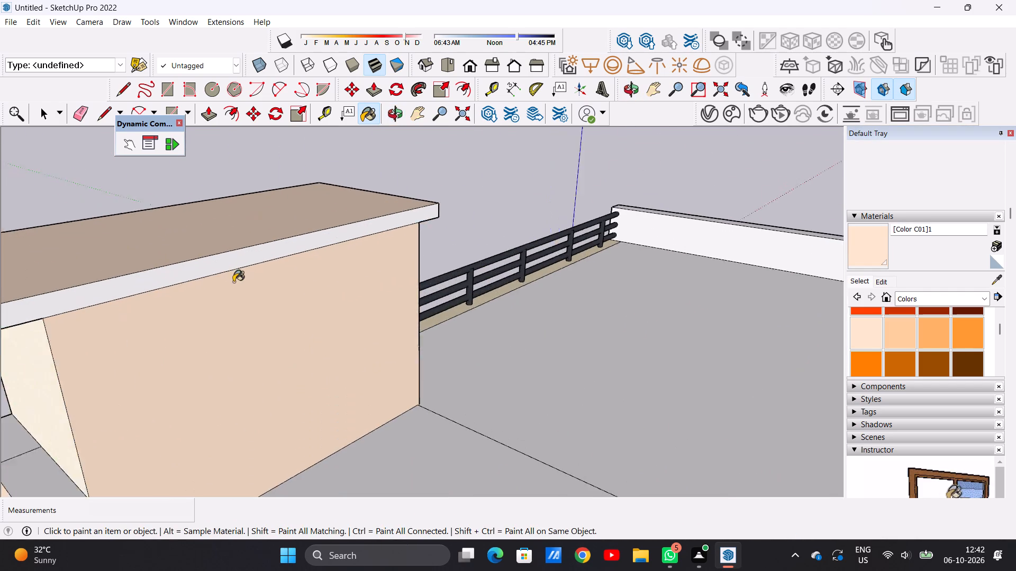
{"action": "scroll", "coordinate": [233, 282], "scroll_direction": "up", "scroll_amount": 2}
{"action": "left_click", "coordinate": [200, 264]}
Check the painted tower roof slab and the whole house from the front.
{"action": "scroll", "coordinate": [385, 324], "scroll_direction": "down", "scroll_amount": 17}
{"action": "middle_click_drag", "start_coordinate": [300, 302], "coordinate": [622, 314]}
{"action": "middle_click_drag", "start_coordinate": [383, 337], "coordinate": [569, 294]}
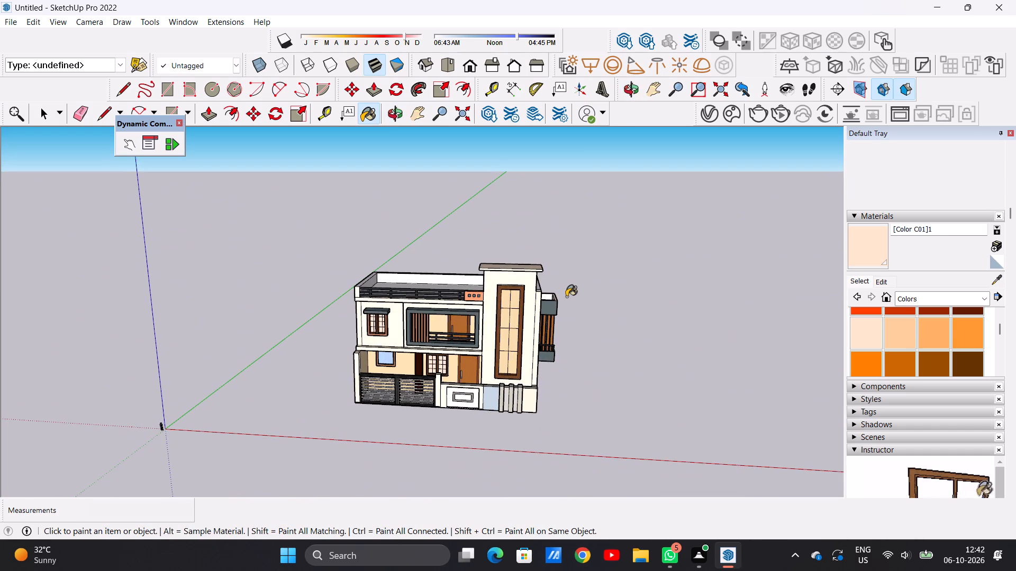
{"action": "key", "text": "space"}
{"action": "scroll", "coordinate": [502, 294], "scroll_direction": "up", "scroll_amount": 13}
{"action": "middle_click_drag", "start_coordinate": [475, 303], "coordinate": [536, 254]}
{"action": "scroll", "coordinate": [536, 254], "scroll_direction": "up", "scroll_amount": 1}
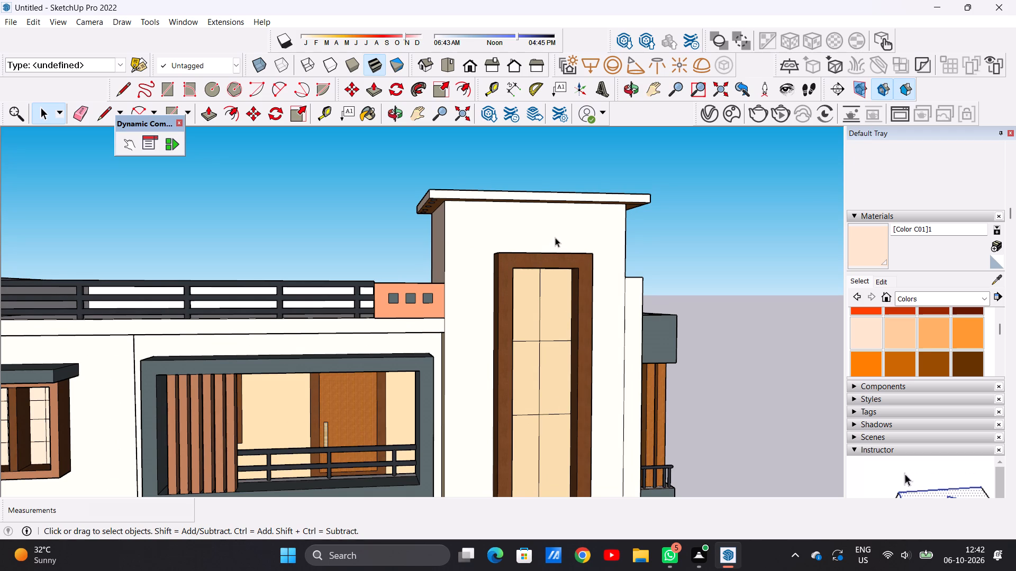
{"action": "scroll", "coordinate": [549, 240], "scroll_direction": "down", "scroll_amount": 12}
{"action": "scroll", "coordinate": [506, 294], "scroll_direction": "up", "scroll_amount": 8}
{"action": "middle_click_drag", "start_coordinate": [462, 275], "coordinate": [340, 305]}
Pick the Stone Masonry Multi material from the Brick, Cladding and Siding collection.
{"action": "scroll", "coordinate": [400, 303], "scroll_direction": "up", "scroll_amount": 6}
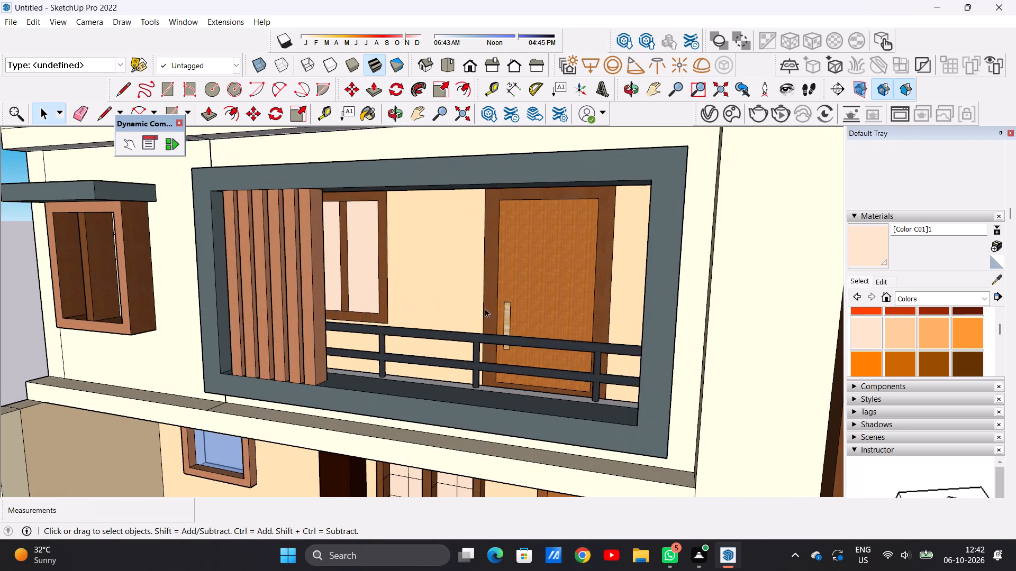
{"action": "left_click", "coordinate": [985, 302]}
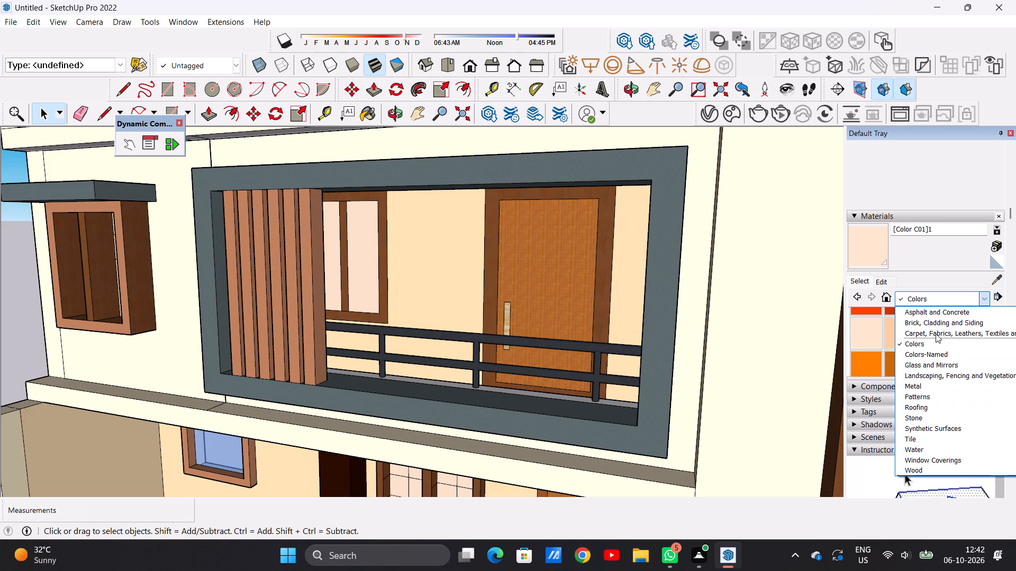
{"action": "left_click", "coordinate": [939, 320]}
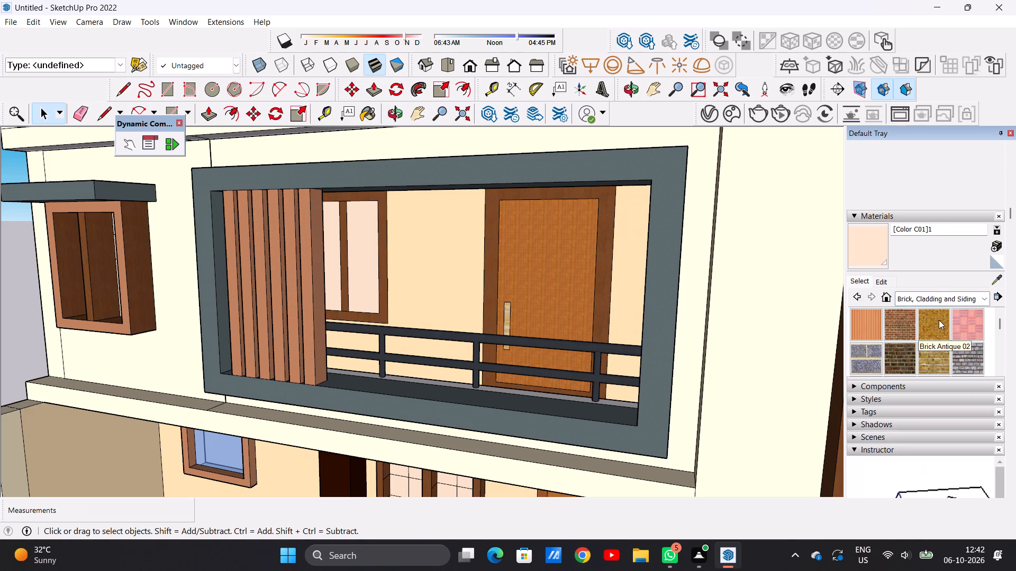
{"action": "scroll", "coordinate": [902, 334], "scroll_direction": "down", "scroll_amount": 1}
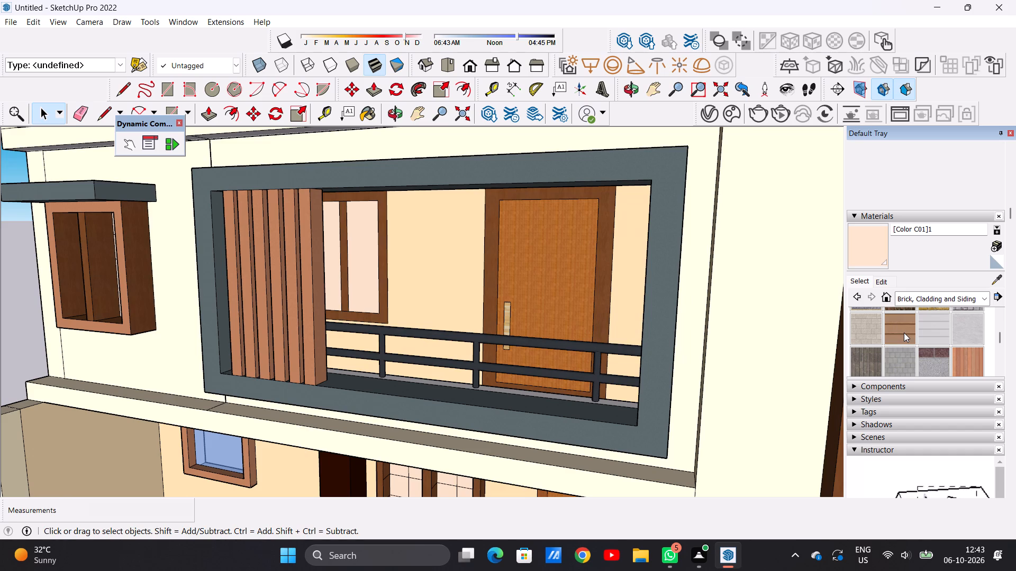
{"action": "scroll", "coordinate": [916, 358], "scroll_direction": "up", "scroll_amount": 3}
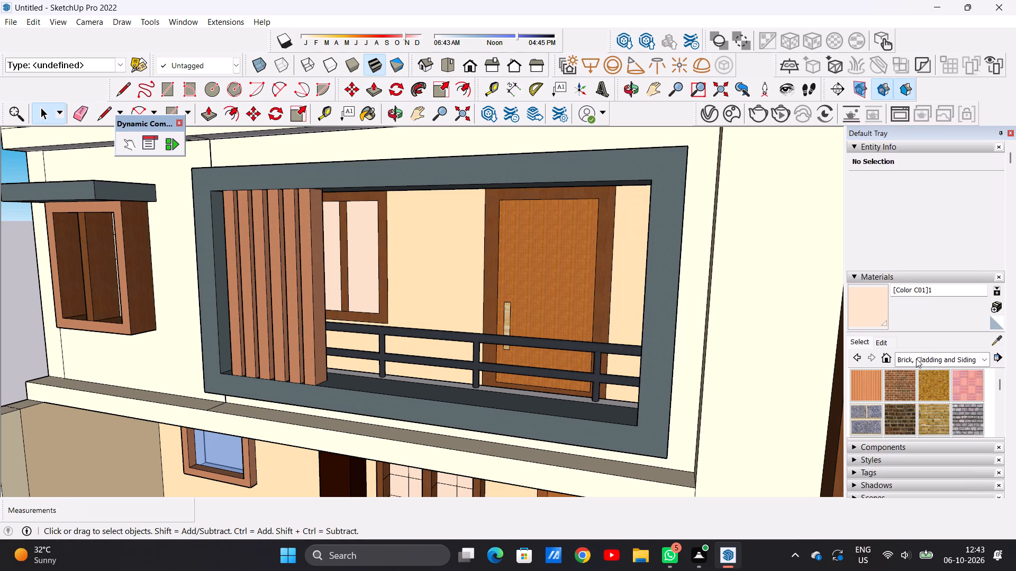
{"action": "scroll", "coordinate": [911, 369], "scroll_direction": "down", "scroll_amount": 2}
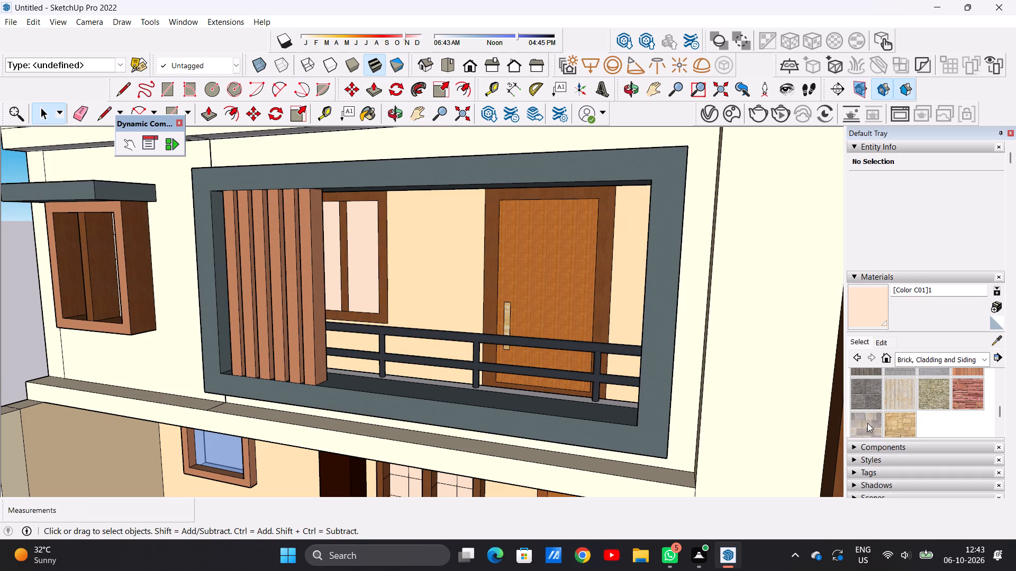
{"action": "left_click", "coordinate": [867, 423]}
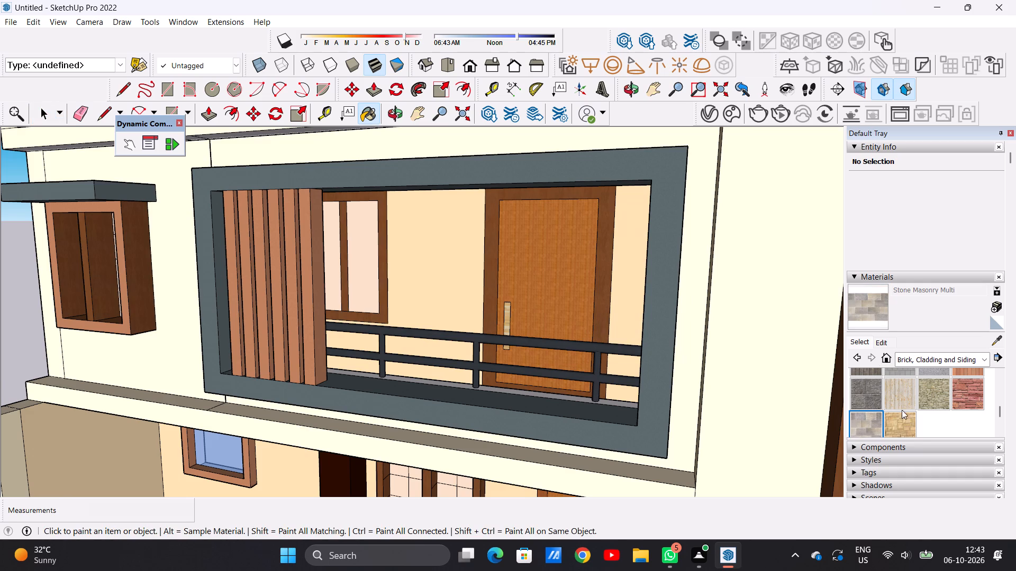
Examine Stone Masonry Multi's colour, texture and opacity settings.
{"action": "left_click", "coordinate": [878, 336]}
{"action": "left_click", "coordinate": [879, 339]}
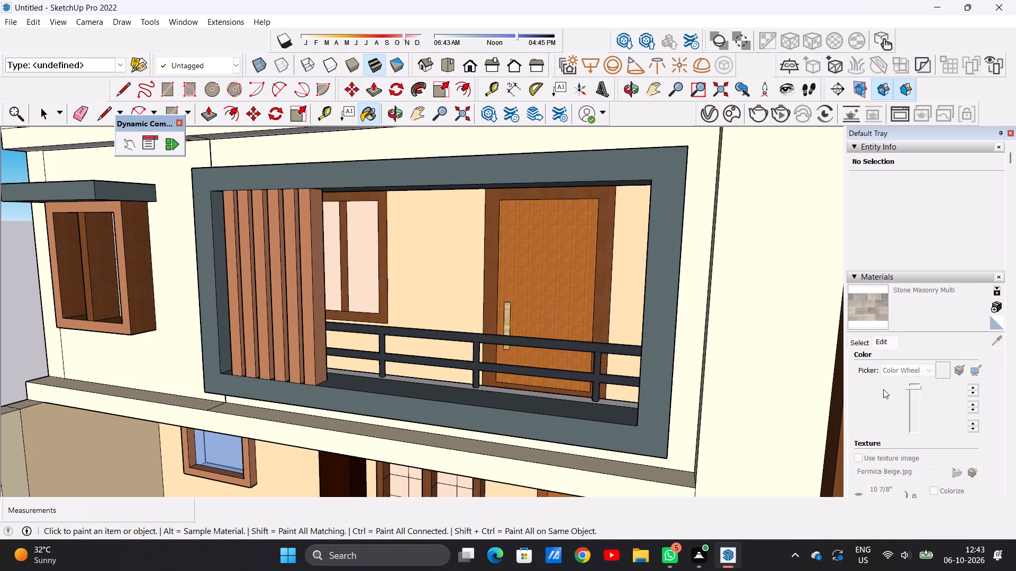
{"action": "scroll", "coordinate": [890, 416], "scroll_direction": "down", "scroll_amount": 2}
{"action": "scroll", "coordinate": [892, 414], "scroll_direction": "up", "scroll_amount": 2}
{"action": "scroll", "coordinate": [892, 414], "scroll_direction": "down", "scroll_amount": 1}
{"action": "left_click", "coordinate": [884, 445]}
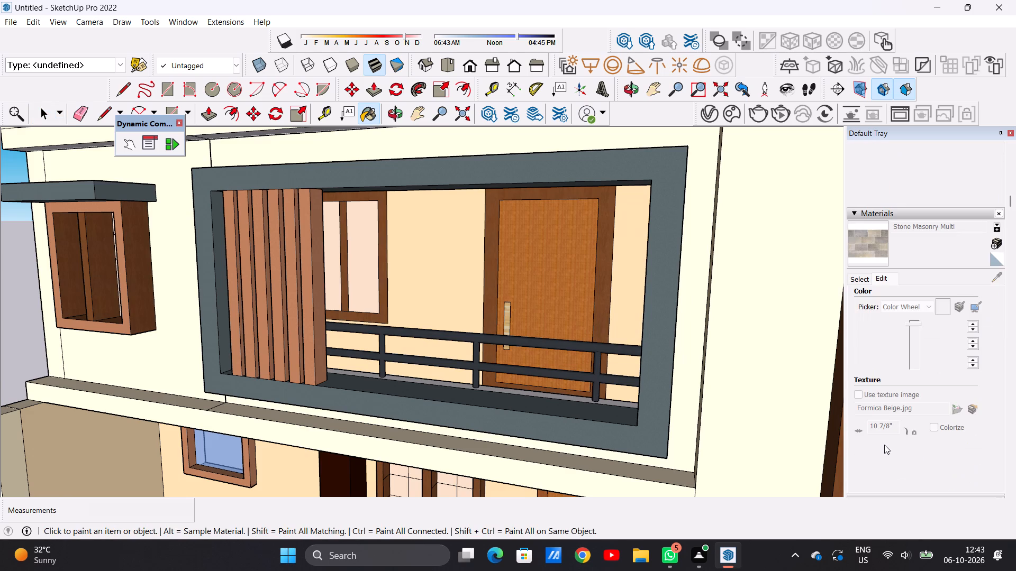
{"action": "left_click", "coordinate": [881, 441]}
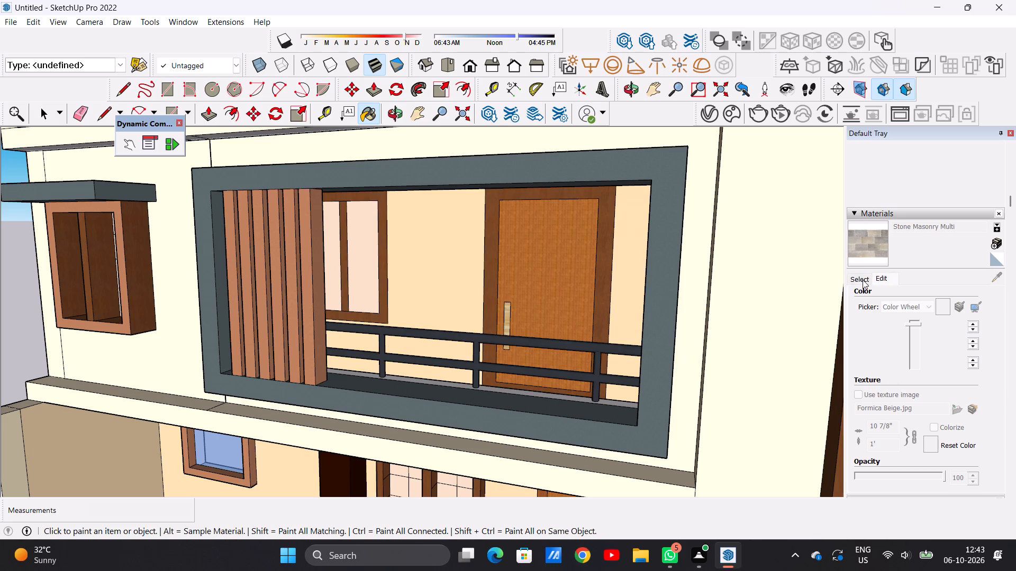
Browse the Brick, Cladding and Siding, Landscaping, Fencing and Vegetation, and Patterns collections for a suitable wall finish.
{"action": "left_click", "coordinate": [863, 280]}
{"action": "scroll", "coordinate": [900, 352], "scroll_direction": "down", "scroll_amount": 1}
{"action": "scroll", "coordinate": [900, 352], "scroll_direction": "up", "scroll_amount": 1}
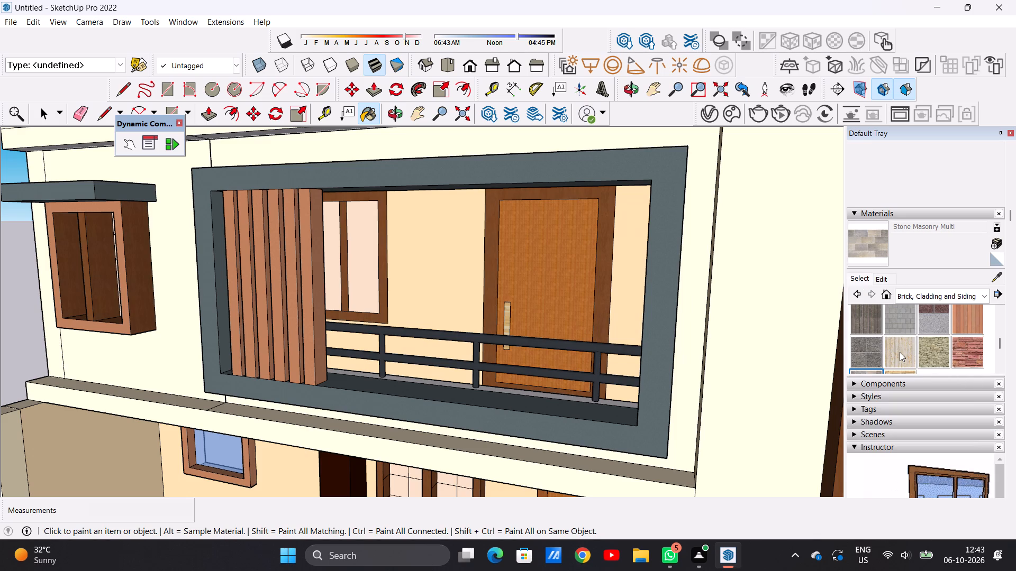
{"action": "scroll", "coordinate": [909, 344], "scroll_direction": "up", "scroll_amount": 2}
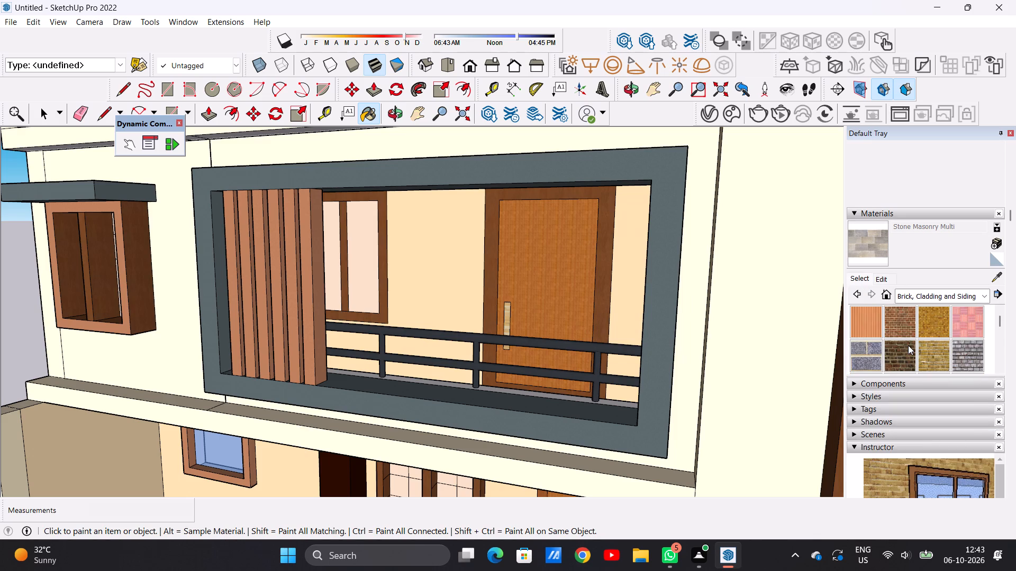
{"action": "scroll", "coordinate": [908, 345], "scroll_direction": "up", "scroll_amount": 2}
{"action": "left_click", "coordinate": [982, 355]}
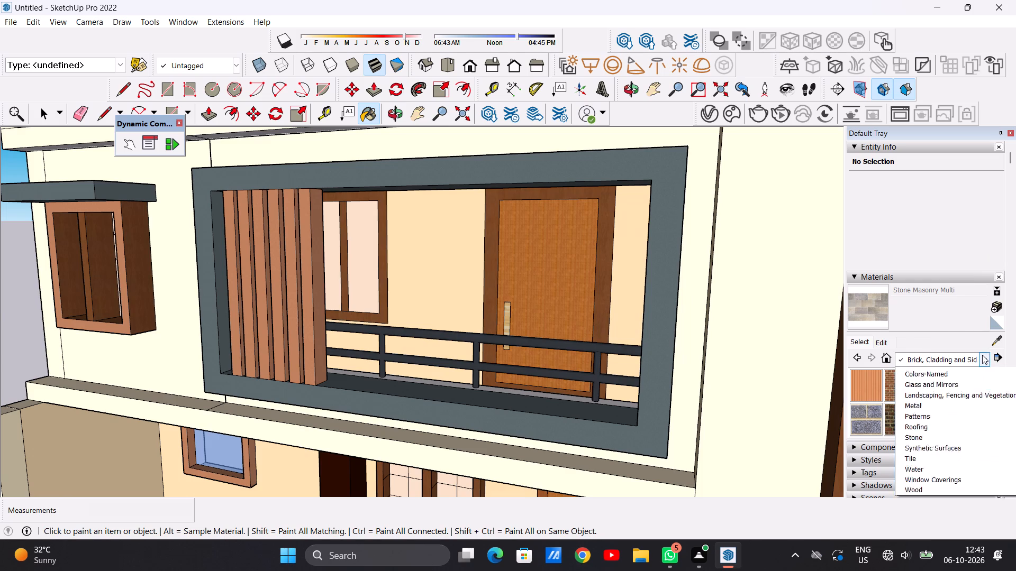
{"action": "left_click", "coordinate": [948, 437]}
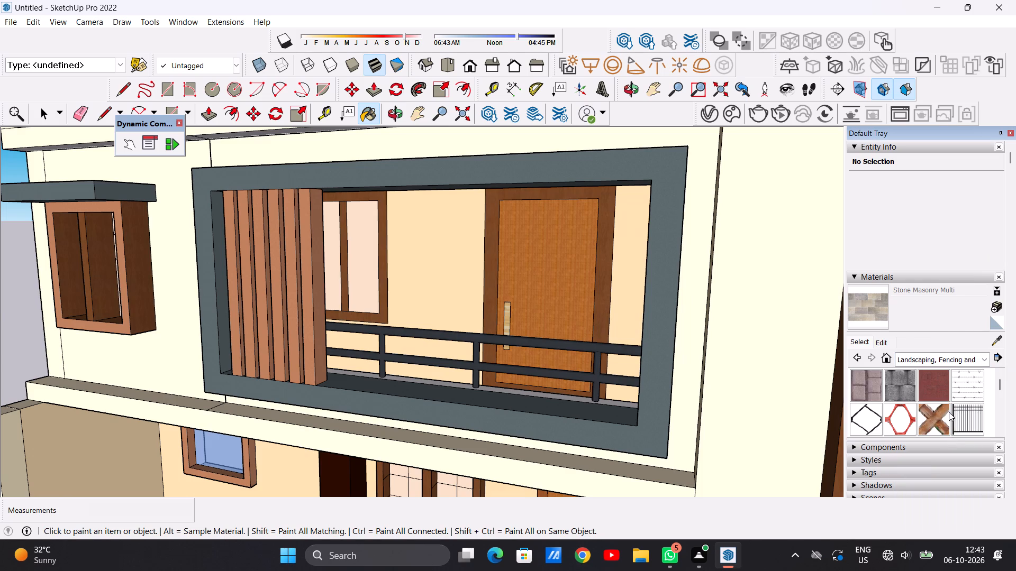
{"action": "scroll", "coordinate": [944, 404], "scroll_direction": "down", "scroll_amount": 4}
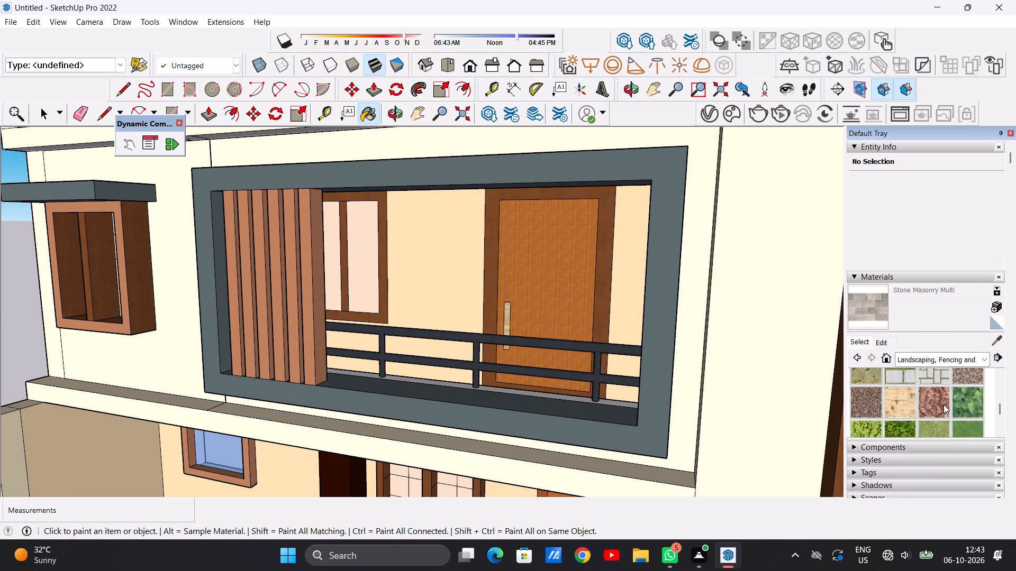
{"action": "scroll", "coordinate": [944, 404], "scroll_direction": "down", "scroll_amount": 3}
{"action": "scroll", "coordinate": [944, 404], "scroll_direction": "up", "scroll_amount": 2}
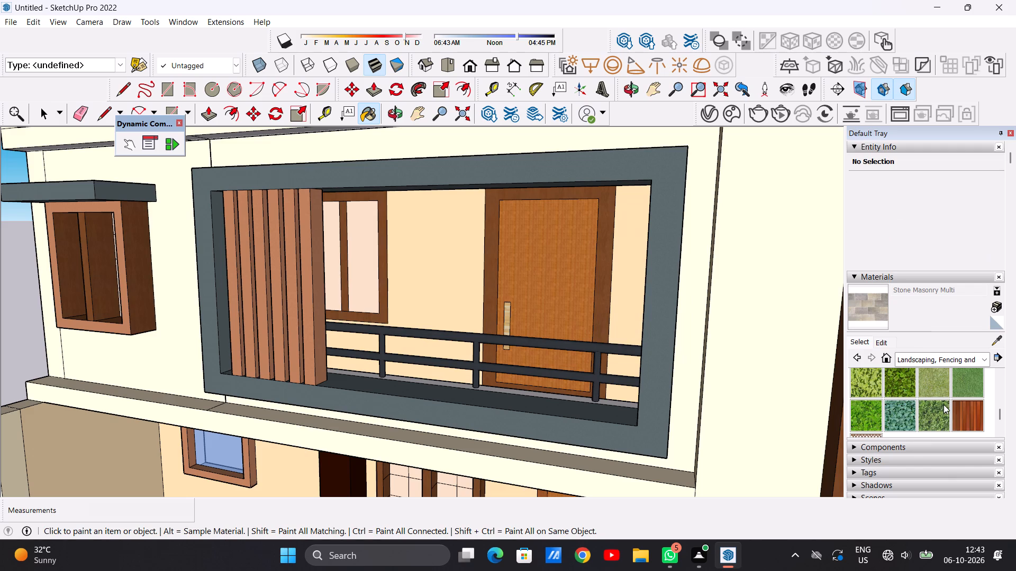
{"action": "left_click", "coordinate": [983, 362]}
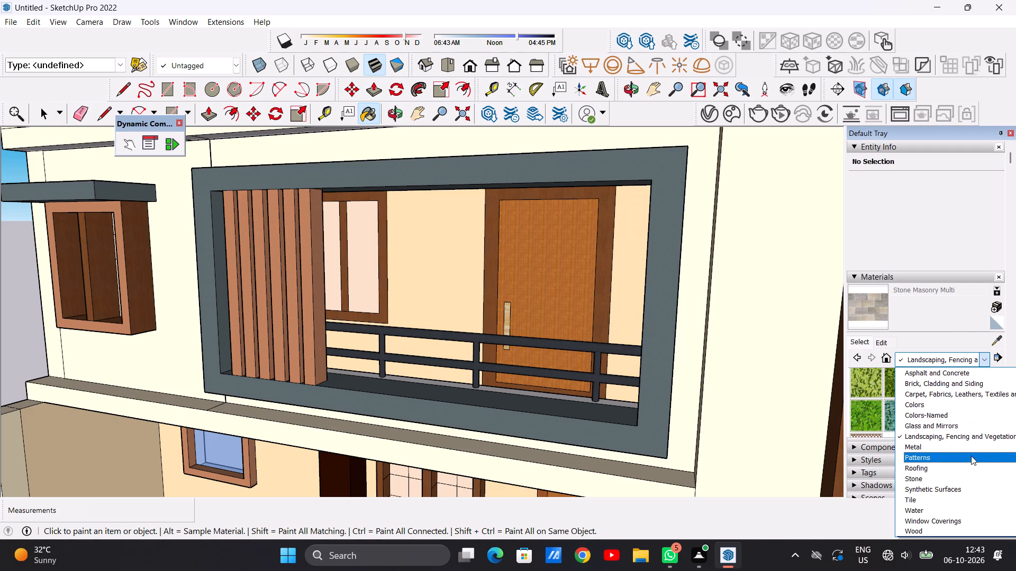
{"action": "left_click", "coordinate": [964, 453]}
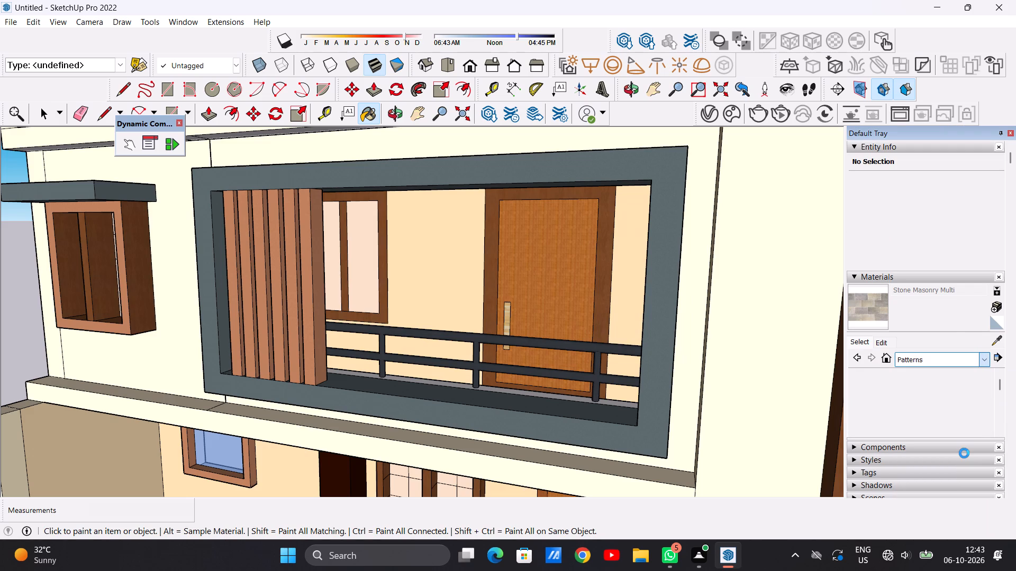
{"action": "scroll", "coordinate": [963, 438], "scroll_direction": "down", "scroll_amount": 2}
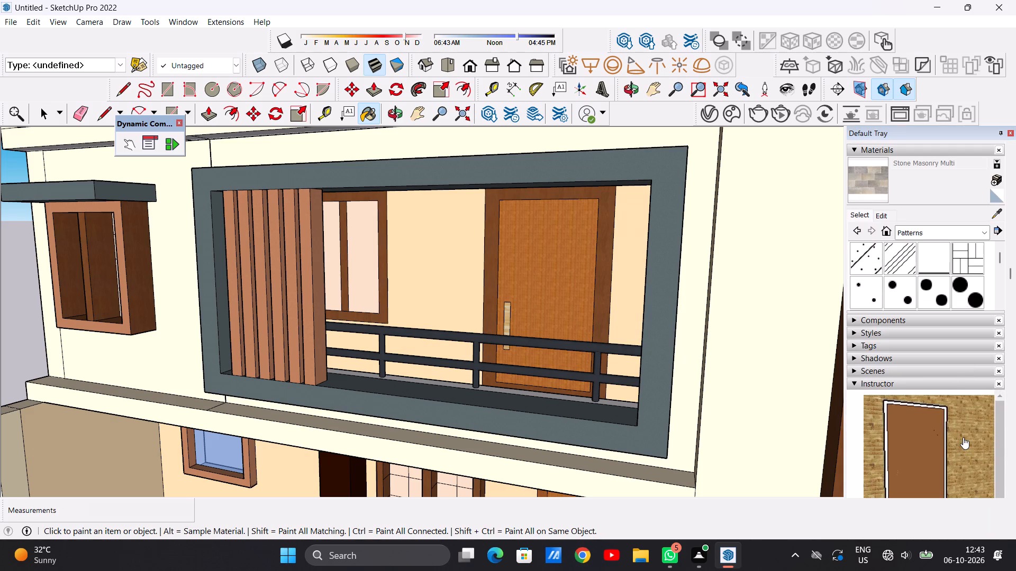
{"action": "scroll", "coordinate": [960, 381], "scroll_direction": "up", "scroll_amount": 3}
Paint the ground-floor wall around the blue-glazed window with Marble Carrara Gold Floor Tile from the Tile collection.
{"action": "left_click", "coordinate": [985, 357]}
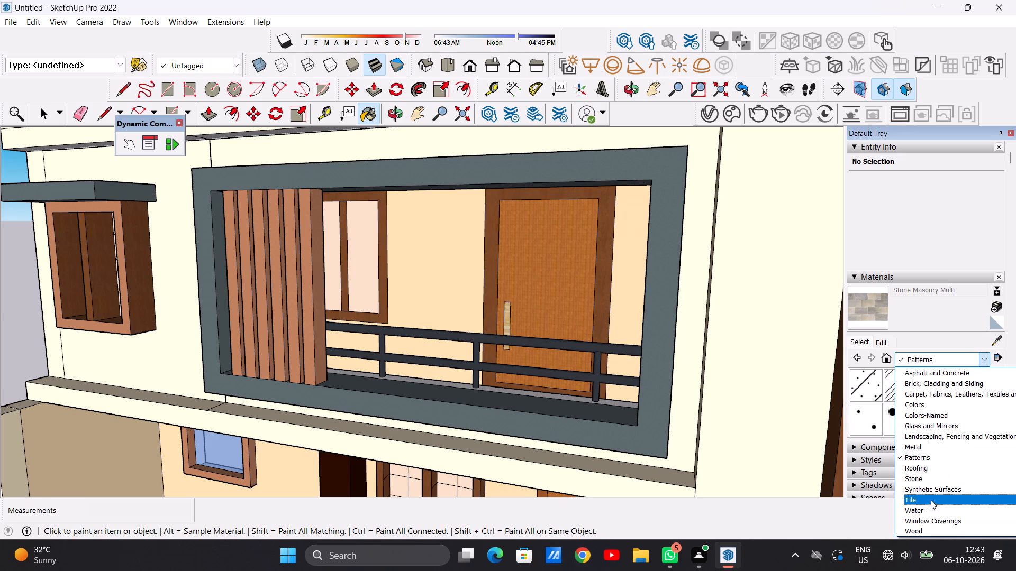
{"action": "left_click", "coordinate": [931, 500]}
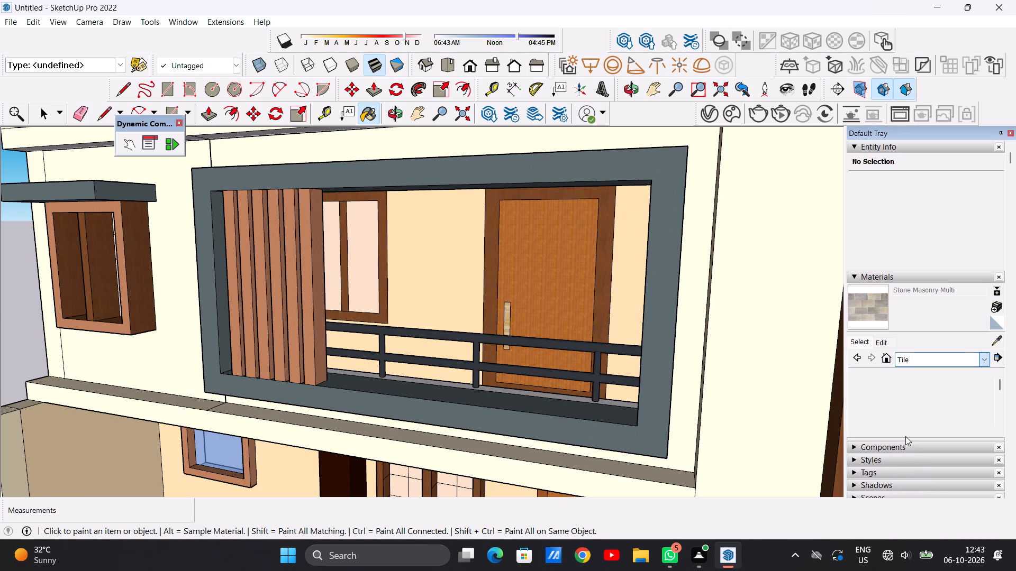
{"action": "scroll", "coordinate": [909, 417], "scroll_direction": "down", "scroll_amount": 1}
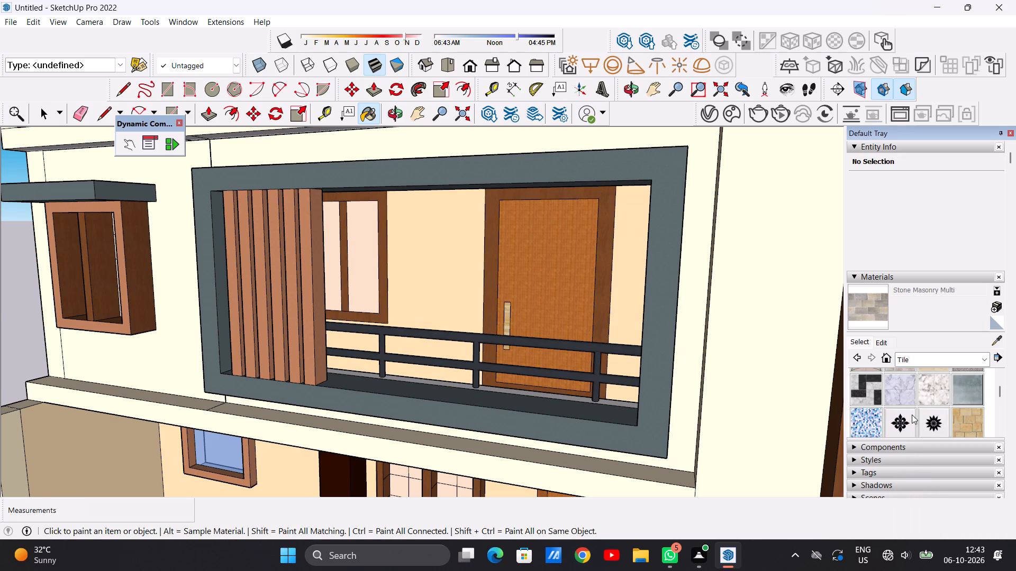
{"action": "left_click", "coordinate": [931, 388]}
{"action": "scroll", "coordinate": [839, 398], "scroll_direction": "down", "scroll_amount": 4}
{"action": "scroll", "coordinate": [652, 386], "scroll_direction": "down", "scroll_amount": 6}
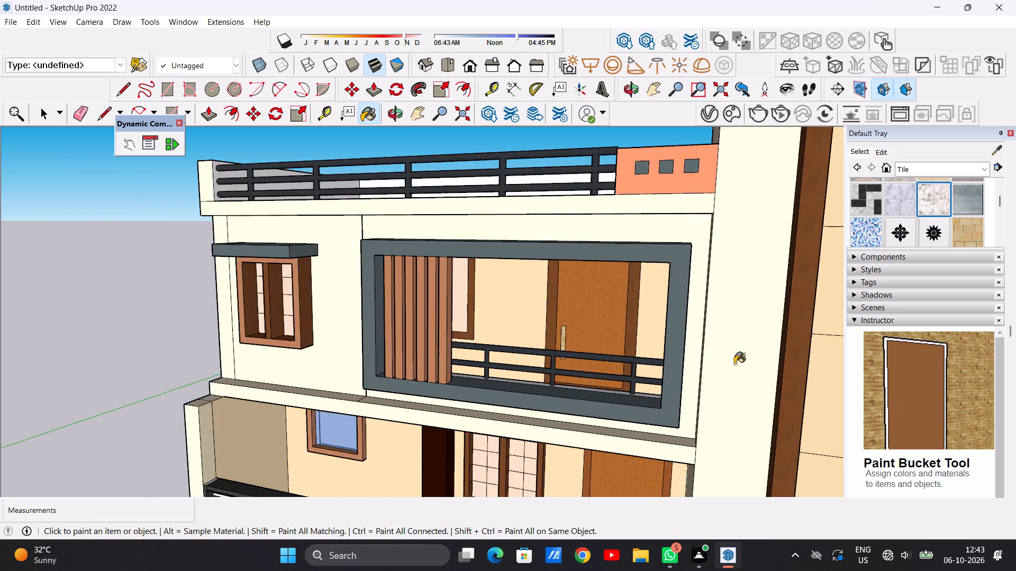
{"action": "scroll", "coordinate": [734, 364], "scroll_direction": "down", "scroll_amount": 3}
{"action": "scroll", "coordinate": [365, 457], "scroll_direction": "up", "scroll_amount": 6}
{"action": "left_click", "coordinate": [488, 450]}
{"action": "scroll", "coordinate": [500, 445], "scroll_direction": "down", "scroll_amount": 2}
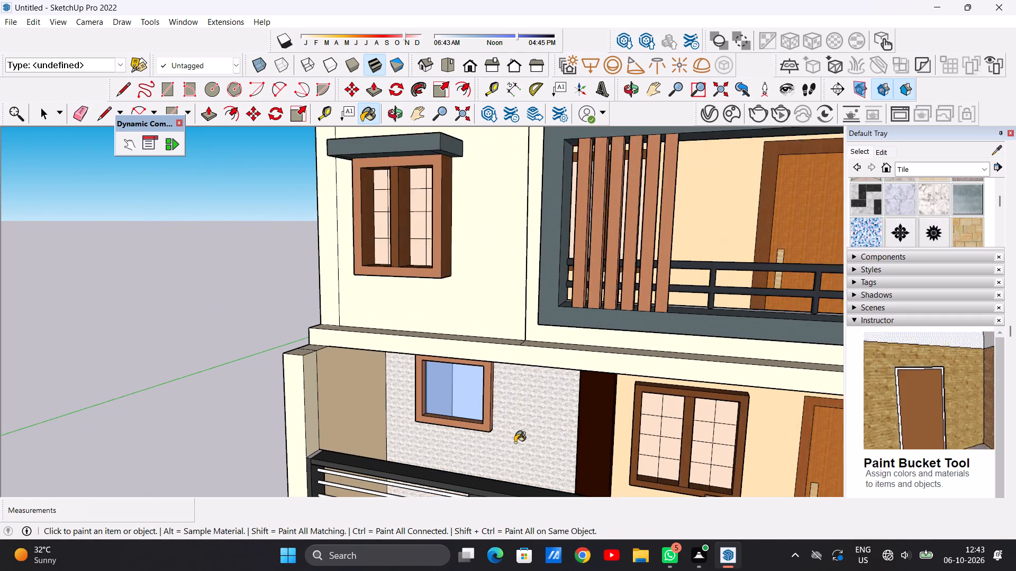
{"action": "middle_click", "coordinate": [509, 450]}
{"action": "scroll", "coordinate": [509, 450], "scroll_direction": "up", "scroll_amount": 4}
{"action": "middle_click_drag", "start_coordinate": [507, 451], "coordinate": [546, 438]}
{"action": "scroll", "coordinate": [539, 436], "scroll_direction": "up", "scroll_amount": 6}
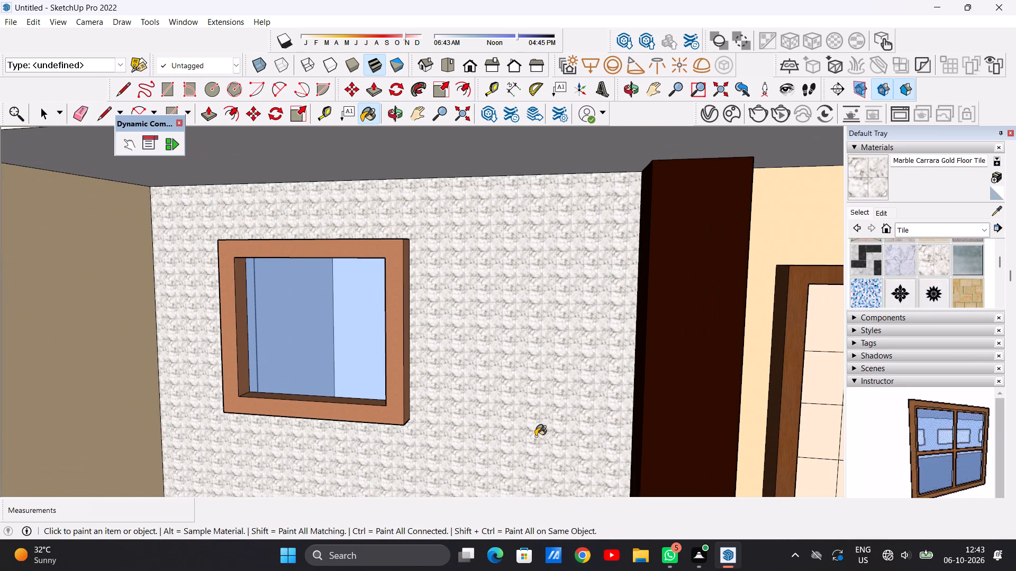
{"action": "scroll", "coordinate": [529, 426], "scroll_direction": "down", "scroll_amount": 13}
{"action": "scroll", "coordinate": [543, 390], "scroll_direction": "up", "scroll_amount": 7}
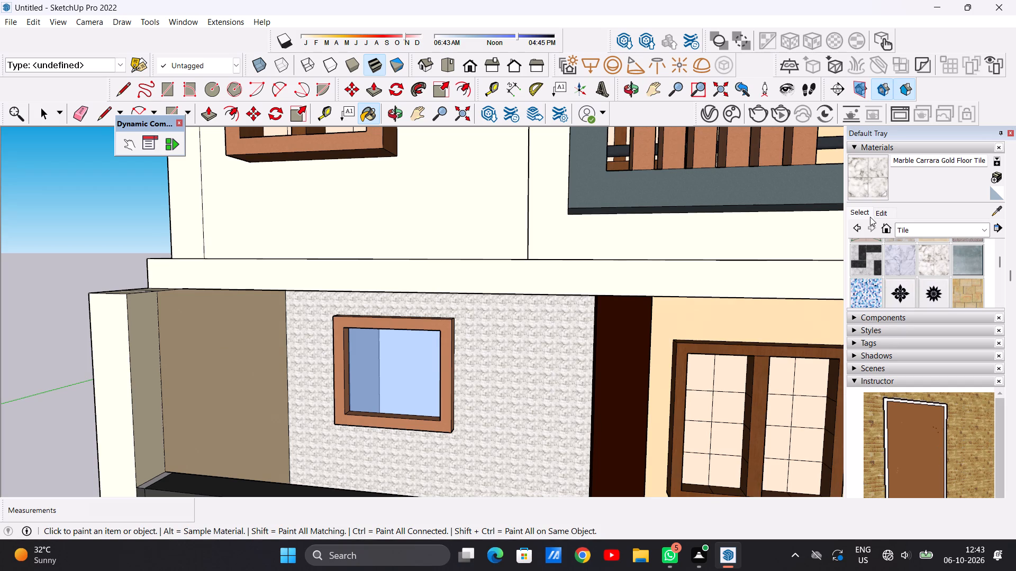
{"action": "left_click", "coordinate": [939, 259]}
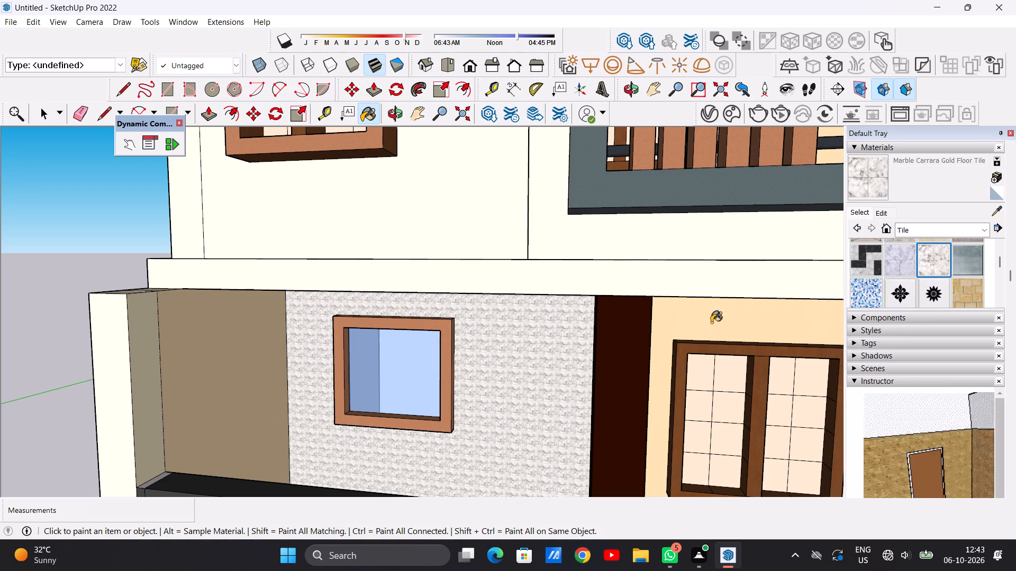
{"action": "left_click", "coordinate": [546, 399]}
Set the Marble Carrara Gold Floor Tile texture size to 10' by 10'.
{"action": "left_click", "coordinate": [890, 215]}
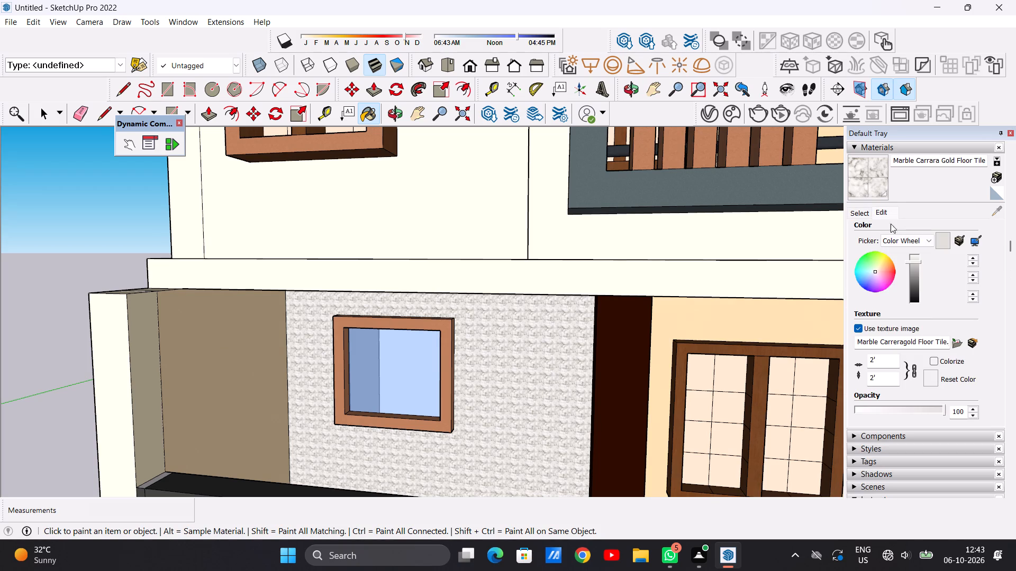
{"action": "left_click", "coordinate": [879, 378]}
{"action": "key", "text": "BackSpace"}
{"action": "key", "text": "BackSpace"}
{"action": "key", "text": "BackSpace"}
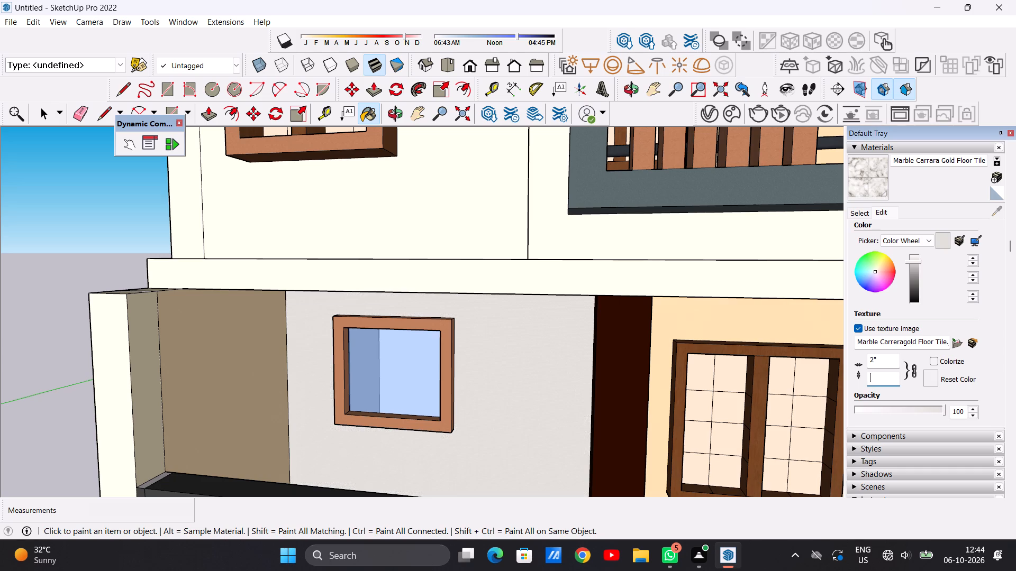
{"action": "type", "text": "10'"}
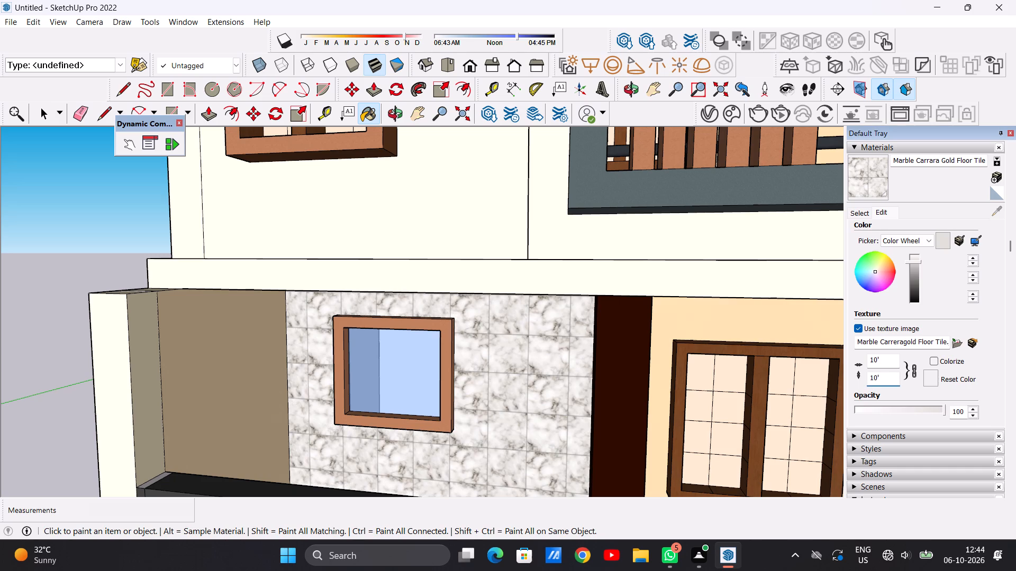
Set the Marble Carrara Gold Floor Tile texture size to 20' by 20'.
{"action": "key", "text": "BackSpace"}
{"action": "key", "text": "BackSpace"}
{"action": "key", "text": "BackSpace"}
{"action": "key", "text": "BackSpace"}
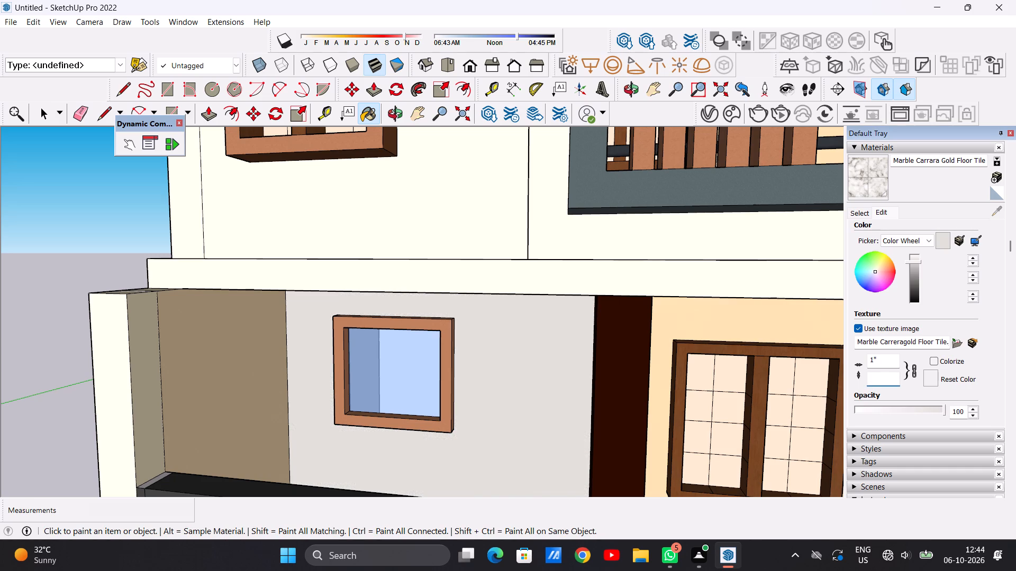
{"action": "type", "text": "20'"}
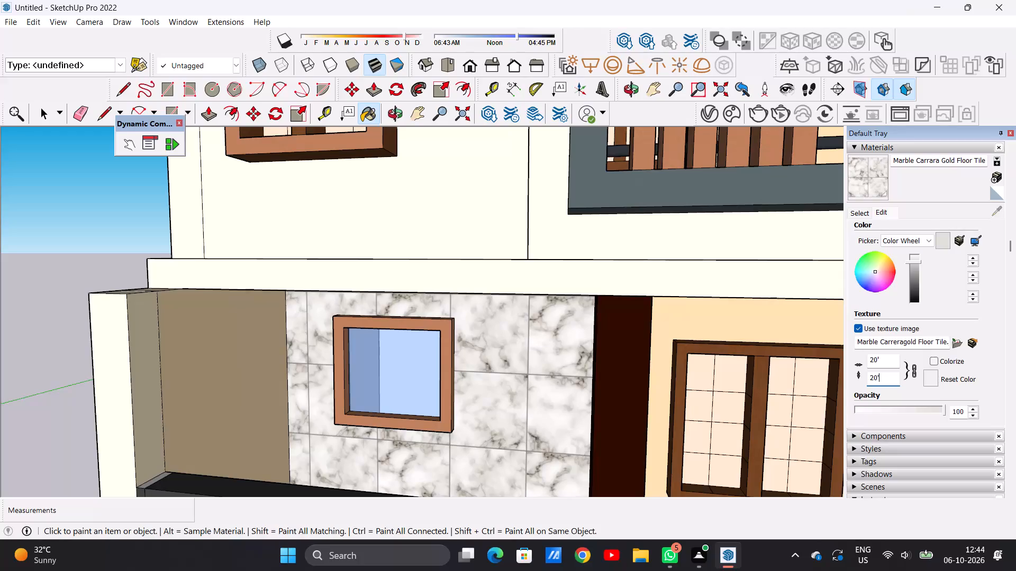
{"action": "key", "text": "space"}
Examine the marble-clad wall and the house's front and tower side for remaining unfinished surfaces.
{"action": "scroll", "coordinate": [547, 377], "scroll_direction": "down", "scroll_amount": 19}
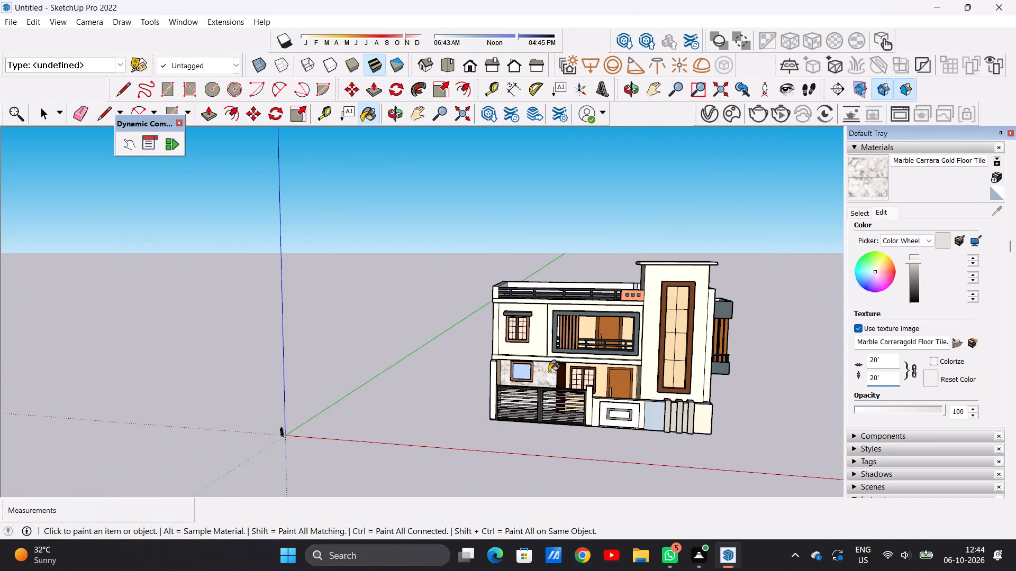
{"action": "middle_click_drag", "start_coordinate": [545, 378], "coordinate": [583, 379]}
{"action": "scroll", "coordinate": [567, 372], "scroll_direction": "up", "scroll_amount": 12}
{"action": "middle_click_drag", "start_coordinate": [530, 383], "coordinate": [532, 370]}
{"action": "scroll", "coordinate": [502, 382], "scroll_direction": "down", "scroll_amount": 14}
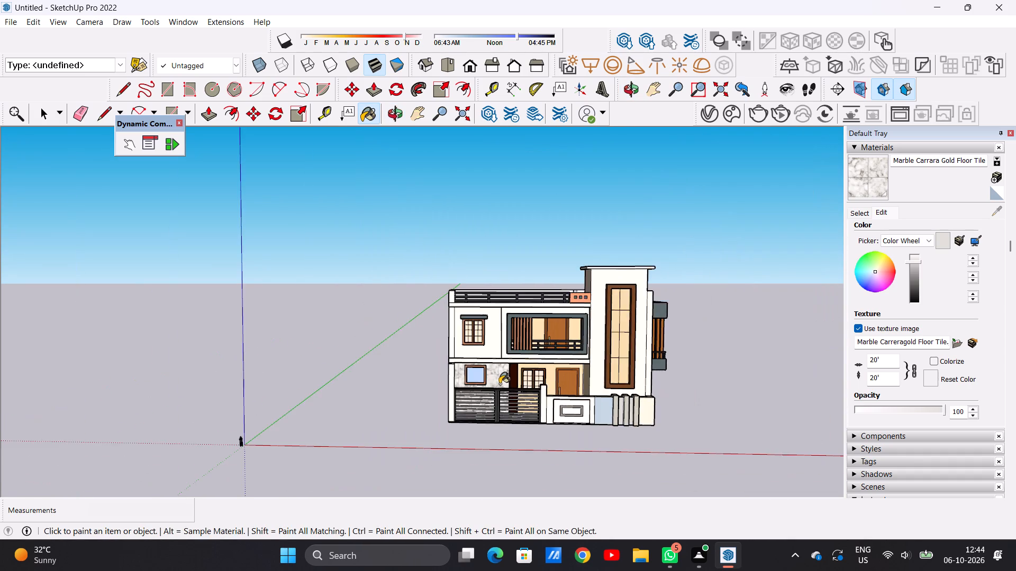
{"action": "scroll", "coordinate": [538, 379], "scroll_direction": "up", "scroll_amount": 4}
{"action": "key", "text": "space"}
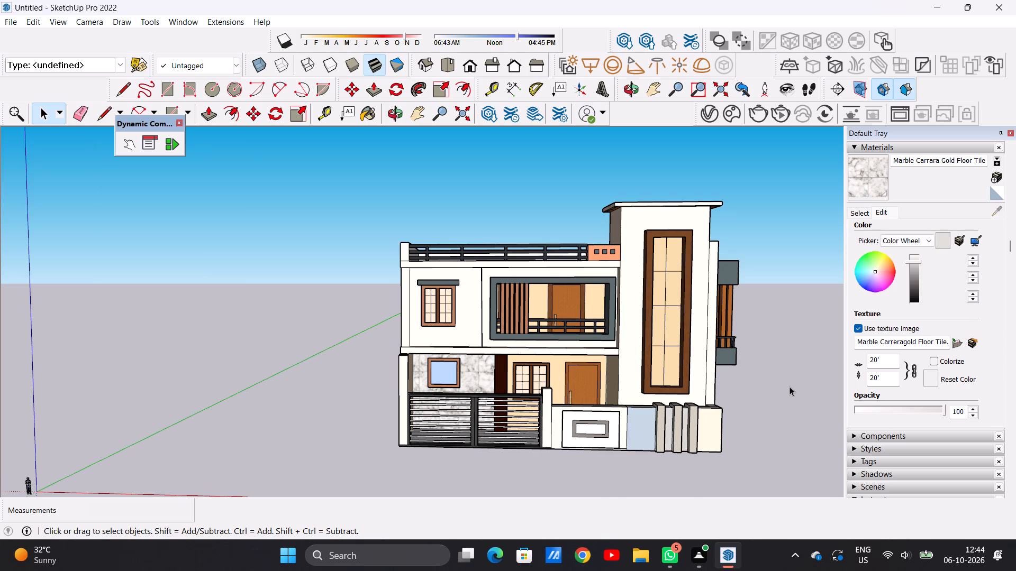
{"action": "scroll", "coordinate": [653, 373], "scroll_direction": "down", "scroll_amount": 4}
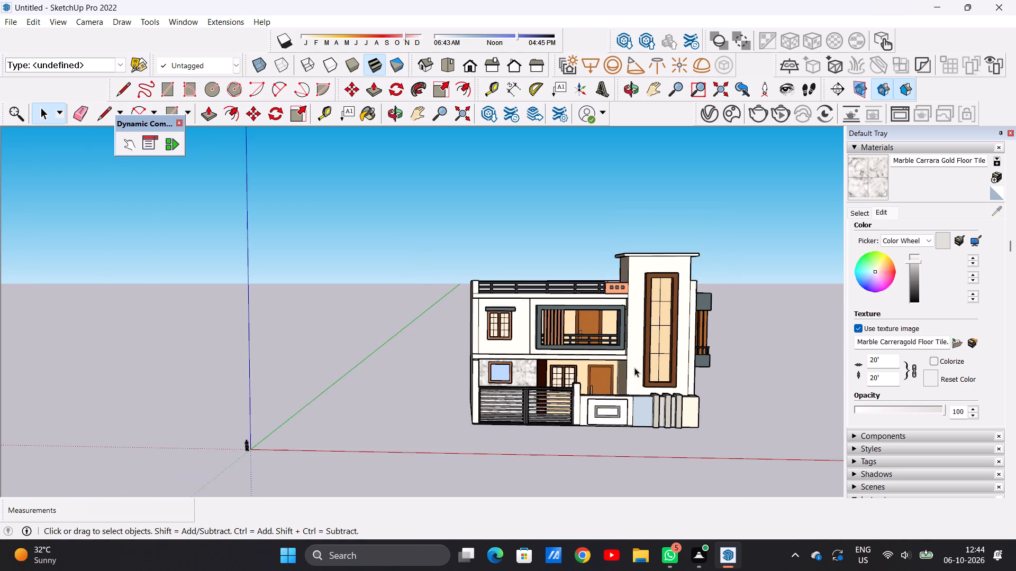
{"action": "scroll", "coordinate": [701, 375], "scroll_direction": "up", "scroll_amount": 10}
{"action": "middle_click_drag", "start_coordinate": [764, 362], "coordinate": [522, 393]}
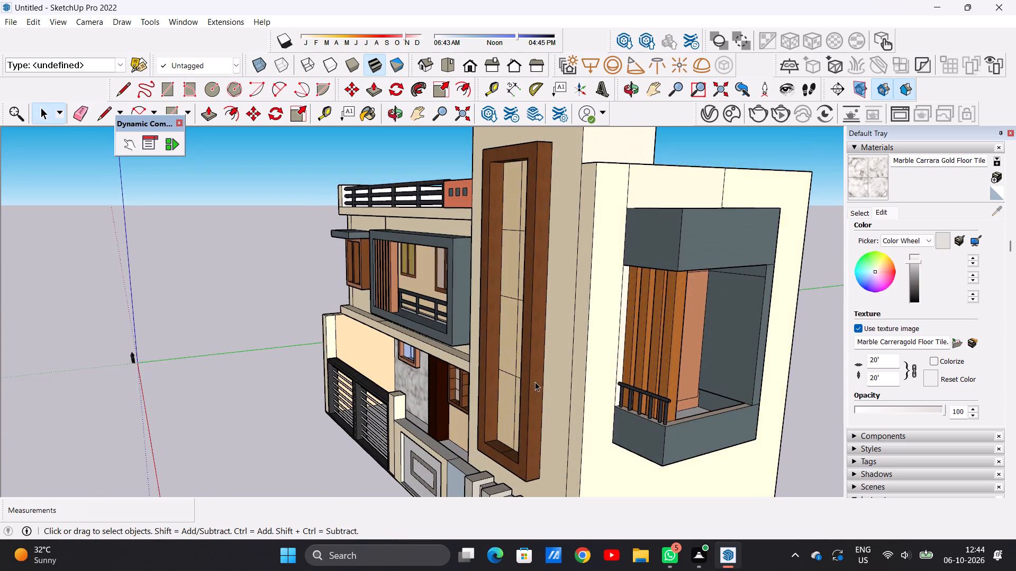
{"action": "scroll", "coordinate": [582, 367], "scroll_direction": "down", "scroll_amount": 4}
{"action": "middle_click_drag", "start_coordinate": [544, 362], "coordinate": [757, 329]}
{"action": "scroll", "coordinate": [634, 336], "scroll_direction": "down", "scroll_amount": 1}
{"action": "scroll", "coordinate": [634, 336], "scroll_direction": "up", "scroll_amount": 1}
{"action": "scroll", "coordinate": [638, 336], "scroll_direction": "down", "scroll_amount": 4}
{"action": "scroll", "coordinate": [428, 324], "scroll_direction": "up", "scroll_amount": 6}
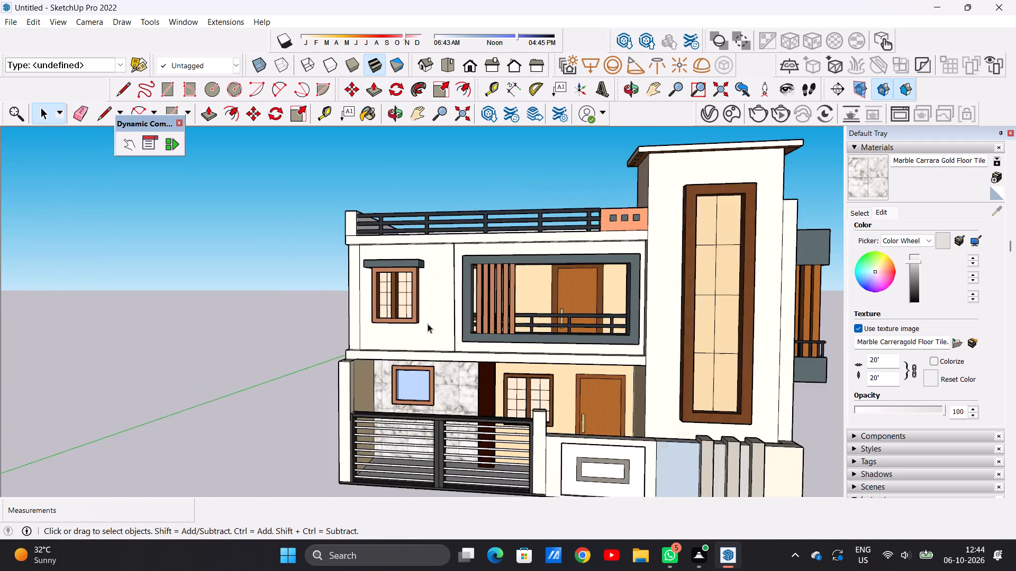
{"action": "middle_click_drag", "start_coordinate": [400, 328], "coordinate": [436, 331]}
{"action": "scroll", "coordinate": [461, 334], "scroll_direction": "down", "scroll_amount": 7}
{"action": "scroll", "coordinate": [365, 229], "scroll_direction": "up", "scroll_amount": 1}
Paint the unpainted end face of the roof-slab band at the front corner with Color C01 from the Colors collection.
{"action": "middle_click_drag", "start_coordinate": [334, 261], "coordinate": [434, 315]}
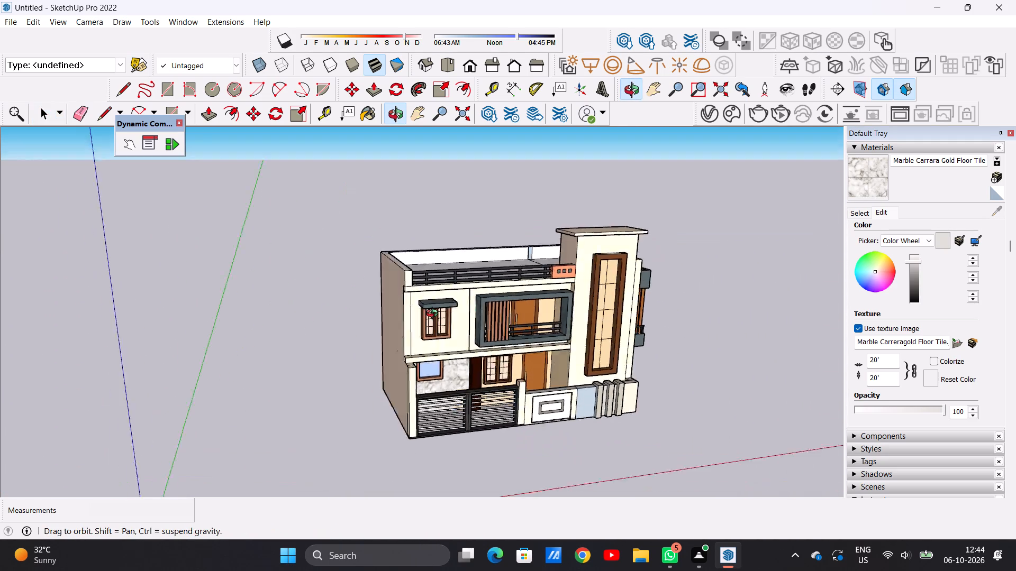
{"action": "middle_click_drag", "start_coordinate": [434, 315], "coordinate": [541, 311]}
{"action": "scroll", "coordinate": [406, 275], "scroll_direction": "up", "scroll_amount": 16}
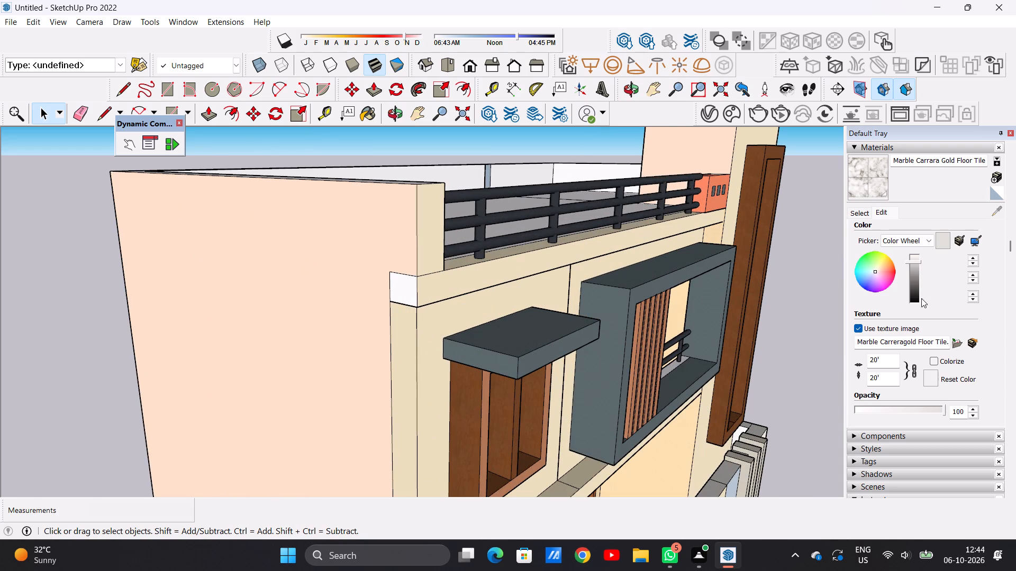
{"action": "left_click", "coordinate": [858, 218]}
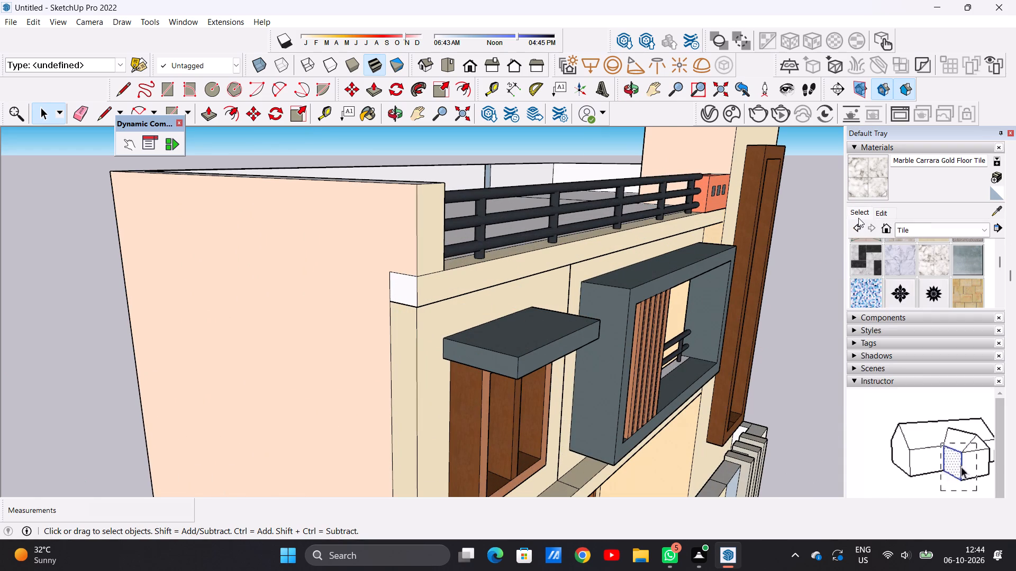
{"action": "left_click", "coordinate": [981, 229]}
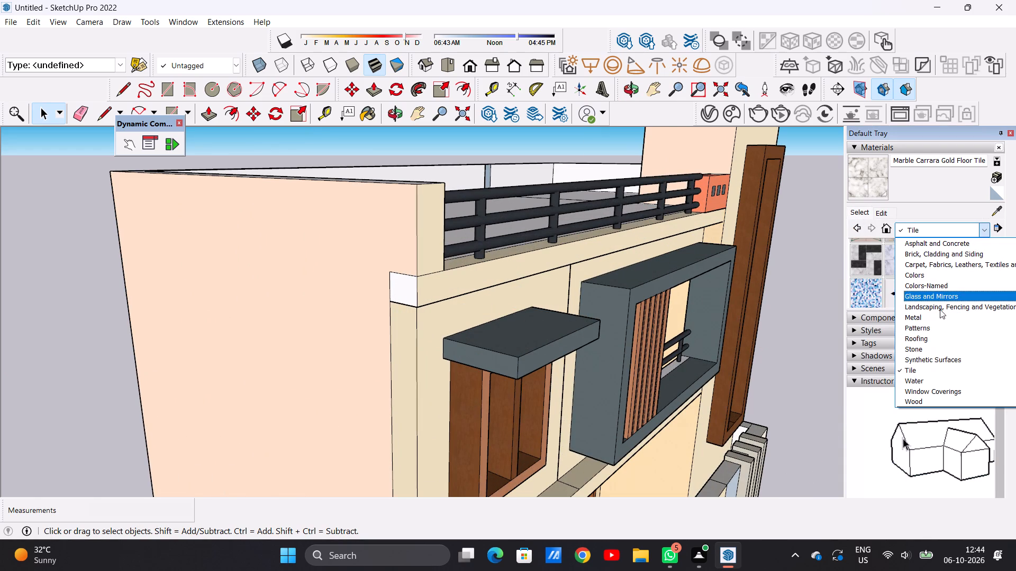
{"action": "left_click", "coordinate": [936, 275]}
{"action": "scroll", "coordinate": [918, 281], "scroll_direction": "down", "scroll_amount": 1}
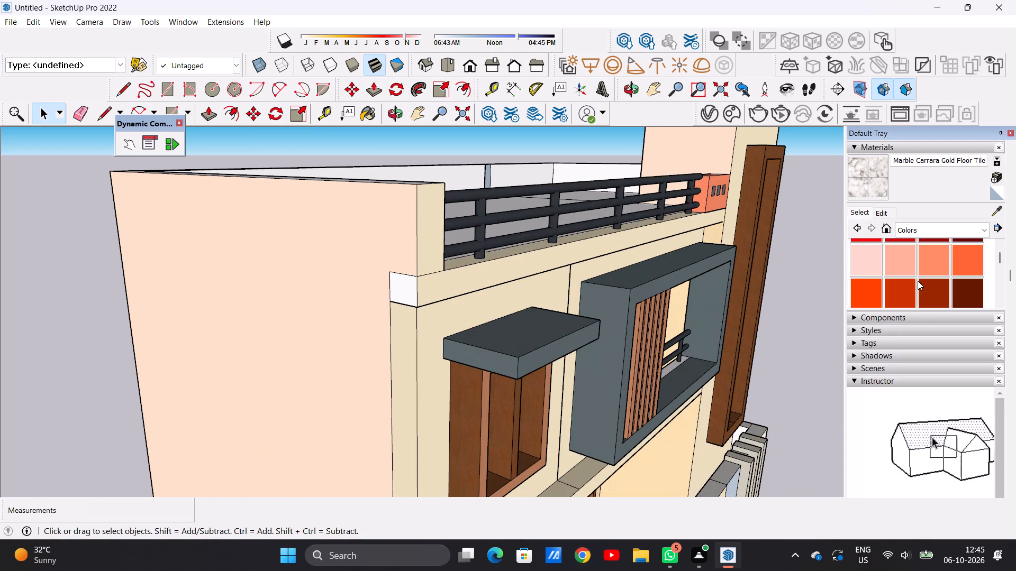
{"action": "scroll", "coordinate": [918, 281], "scroll_direction": "down", "scroll_amount": 1}
{"action": "left_click", "coordinate": [859, 257]}
{"action": "scroll", "coordinate": [474, 256], "scroll_direction": "up", "scroll_amount": 7}
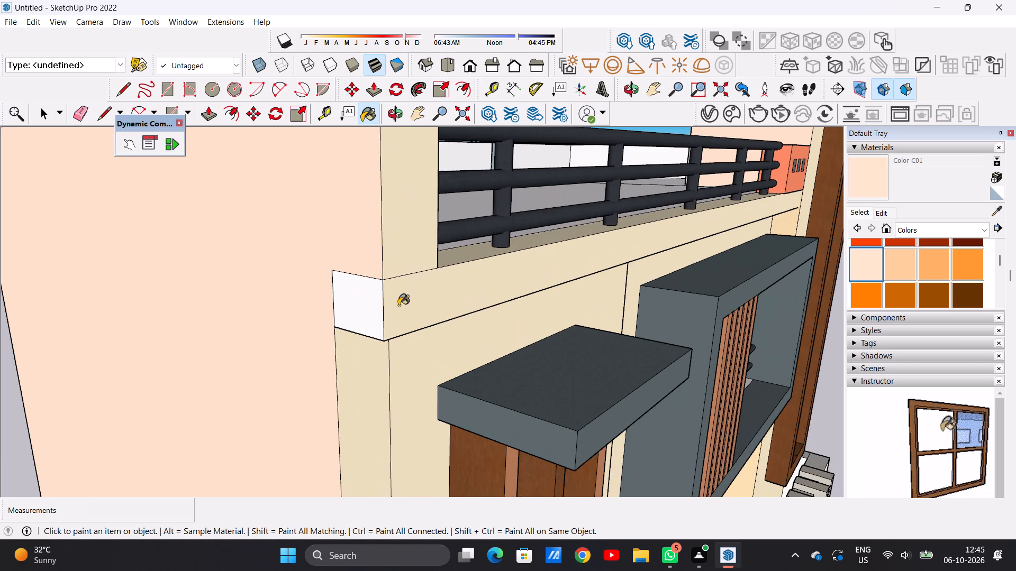
{"action": "left_click", "coordinate": [375, 302]}
{"action": "scroll", "coordinate": [427, 301], "scroll_direction": "down", "scroll_amount": 20}
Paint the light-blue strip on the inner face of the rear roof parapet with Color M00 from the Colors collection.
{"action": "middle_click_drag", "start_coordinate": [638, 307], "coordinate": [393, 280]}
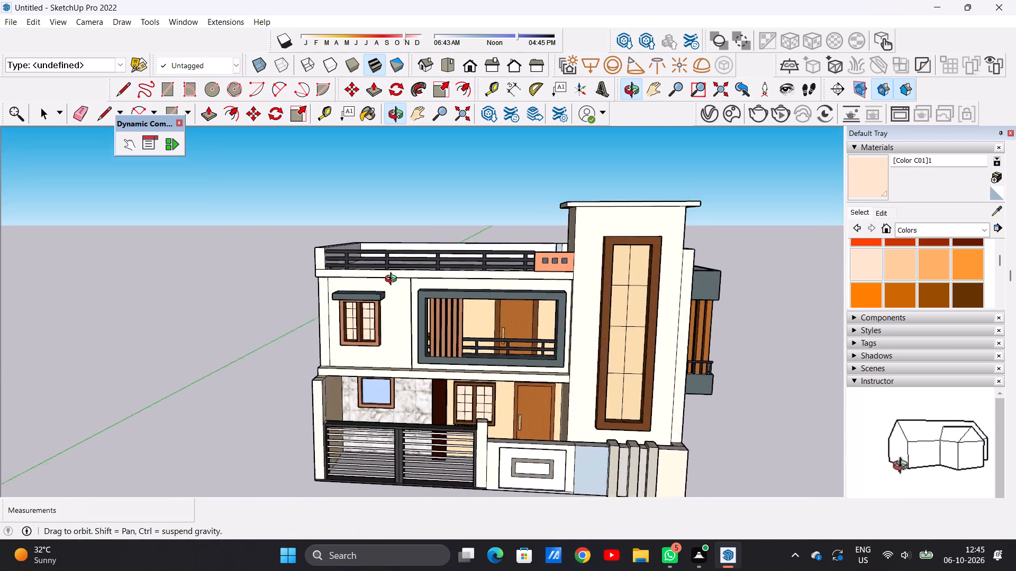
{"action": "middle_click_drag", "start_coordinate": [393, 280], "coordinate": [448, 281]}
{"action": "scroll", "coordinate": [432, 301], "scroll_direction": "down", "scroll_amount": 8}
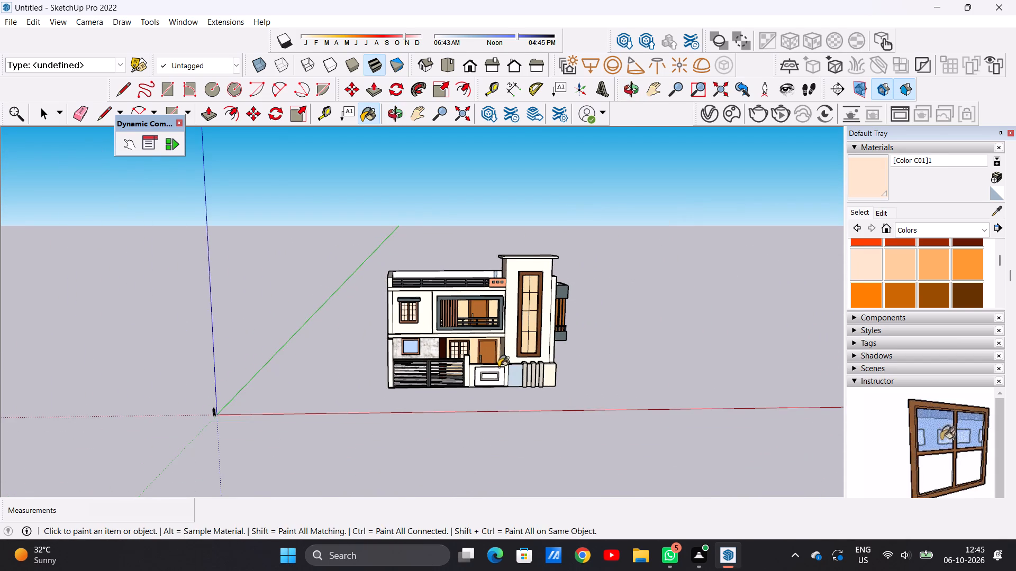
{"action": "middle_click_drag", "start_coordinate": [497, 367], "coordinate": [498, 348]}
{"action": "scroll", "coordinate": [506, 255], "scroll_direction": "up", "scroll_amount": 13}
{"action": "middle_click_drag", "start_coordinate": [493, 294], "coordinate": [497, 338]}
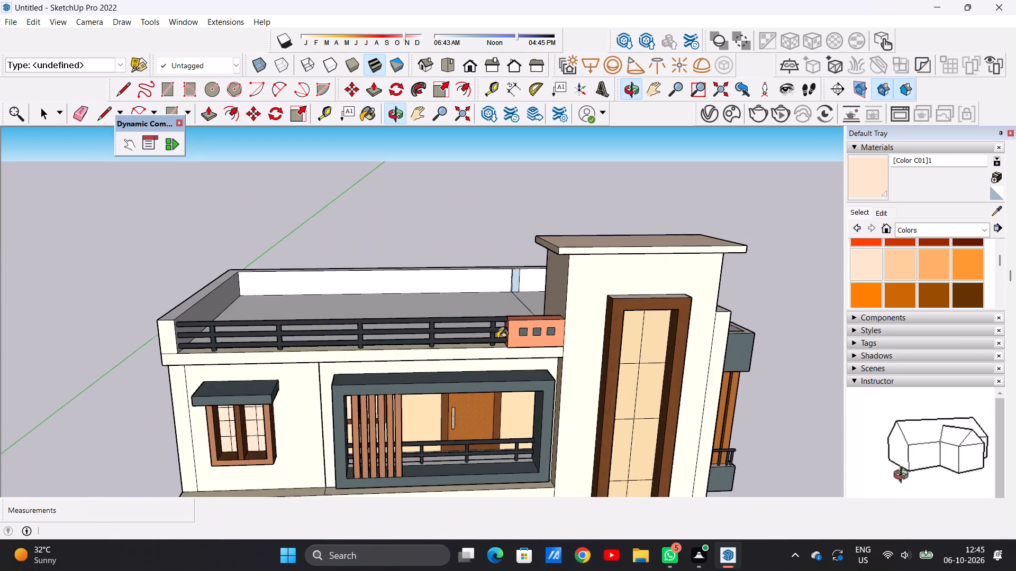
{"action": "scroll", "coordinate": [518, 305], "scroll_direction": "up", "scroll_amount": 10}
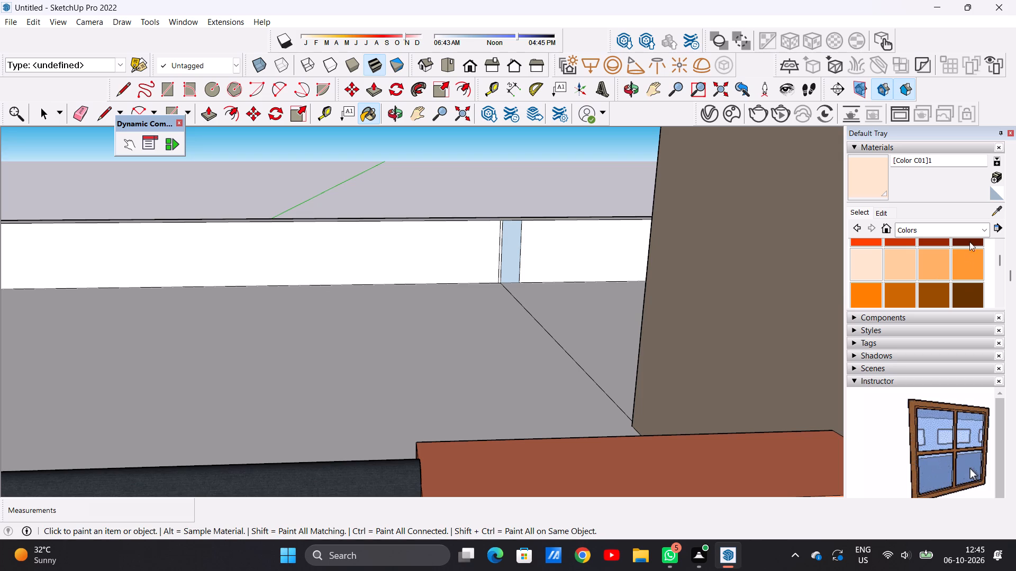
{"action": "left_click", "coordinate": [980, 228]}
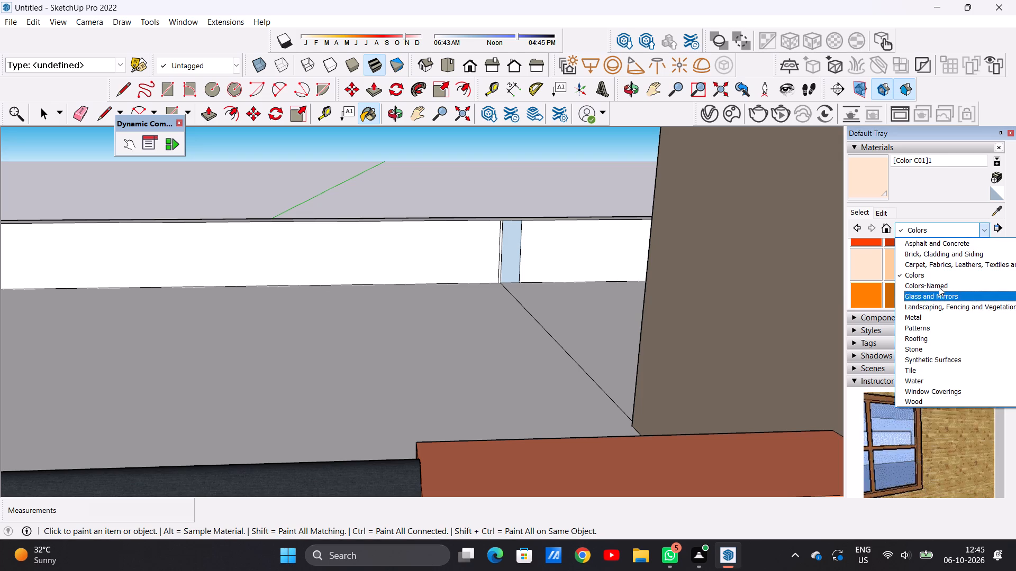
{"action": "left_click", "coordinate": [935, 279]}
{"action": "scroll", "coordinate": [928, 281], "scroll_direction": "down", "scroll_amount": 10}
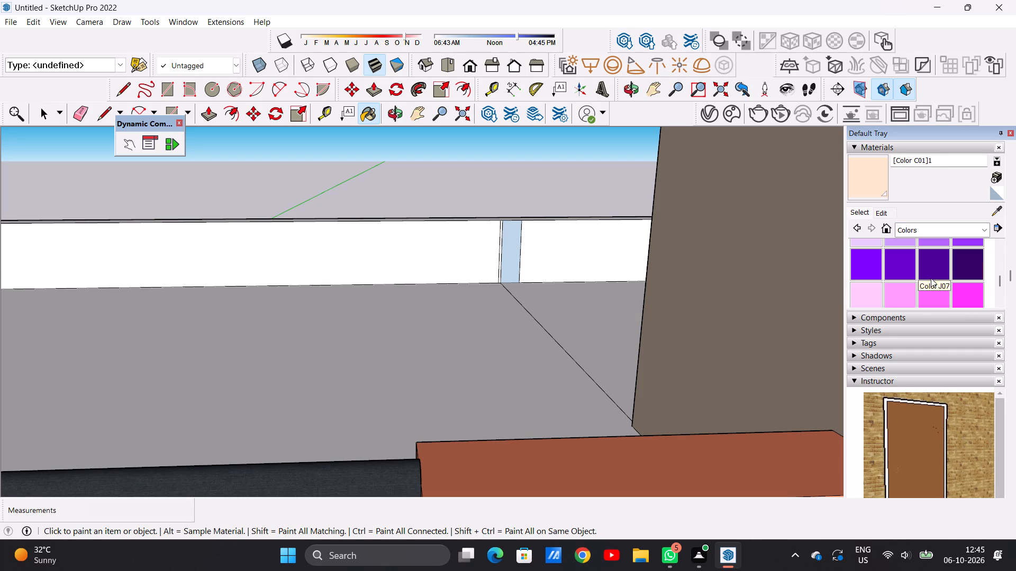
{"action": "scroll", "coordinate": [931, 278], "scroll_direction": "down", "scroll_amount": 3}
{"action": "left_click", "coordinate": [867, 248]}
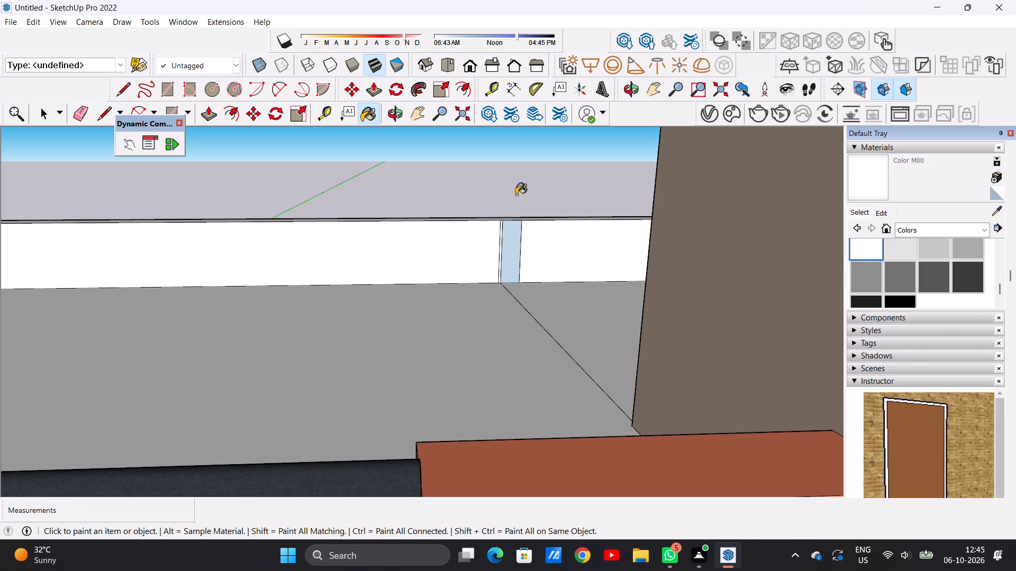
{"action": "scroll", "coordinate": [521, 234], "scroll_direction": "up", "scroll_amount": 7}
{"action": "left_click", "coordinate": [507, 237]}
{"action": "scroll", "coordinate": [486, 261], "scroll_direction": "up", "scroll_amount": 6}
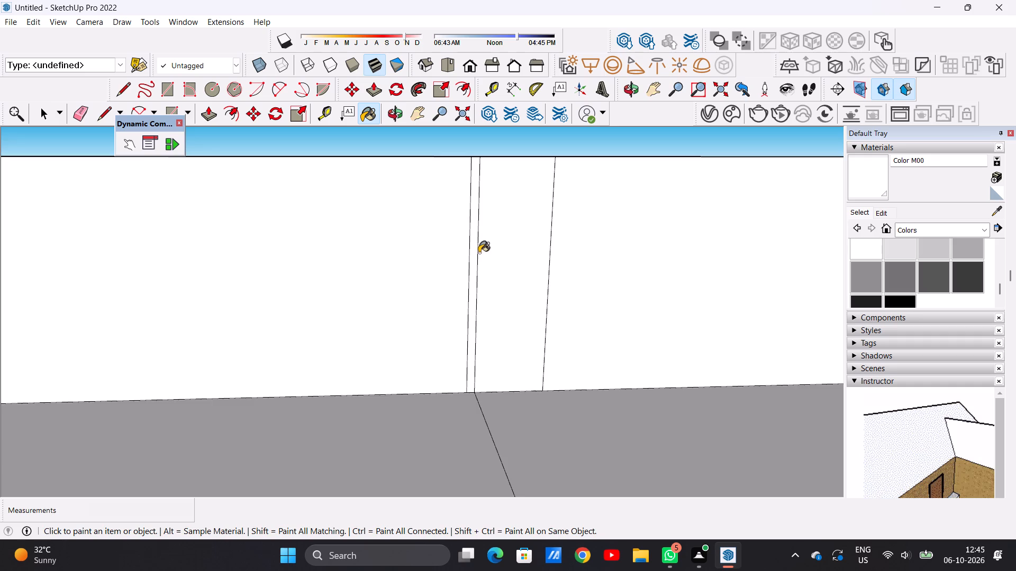
Examine the house's roof, front and tower side for remaining unfinished surfaces.
{"action": "scroll", "coordinate": [491, 252], "scroll_direction": "down", "scroll_amount": 9}
{"action": "middle_click_drag", "start_coordinate": [513, 237], "coordinate": [509, 290]}
{"action": "scroll", "coordinate": [506, 242], "scroll_direction": "down", "scroll_amount": 14}
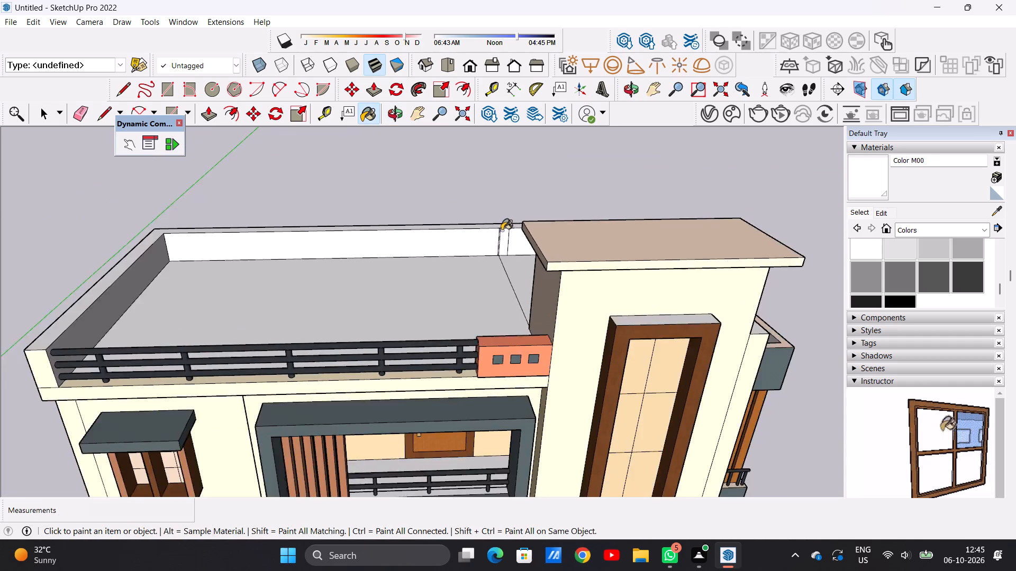
{"action": "scroll", "coordinate": [502, 231], "scroll_direction": "down", "scroll_amount": 7}
{"action": "middle_click_drag", "start_coordinate": [511, 280], "coordinate": [497, 215]}
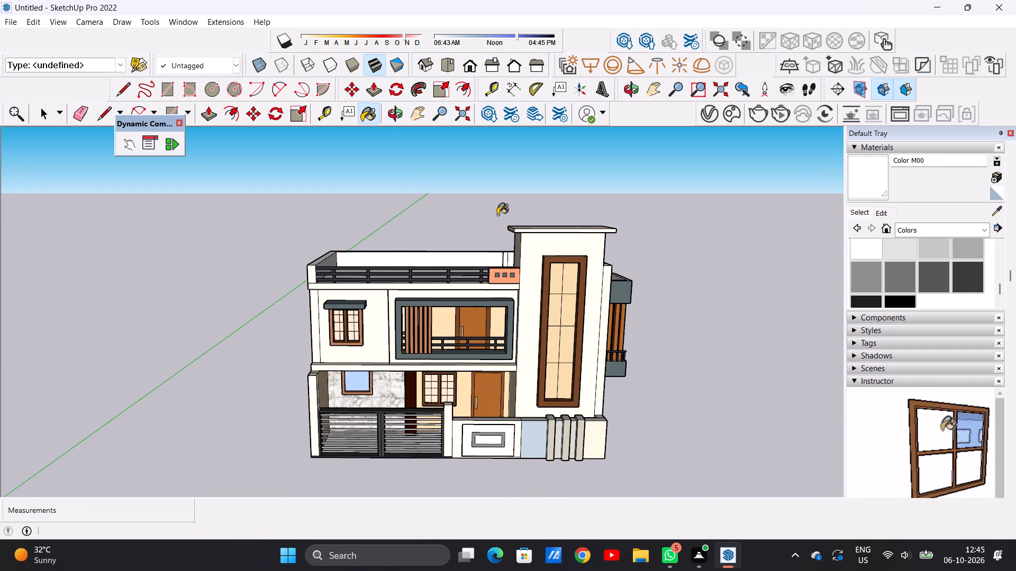
{"action": "scroll", "coordinate": [497, 215], "scroll_direction": "down", "scroll_amount": 6}
{"action": "scroll", "coordinate": [493, 275], "scroll_direction": "up", "scroll_amount": 14}
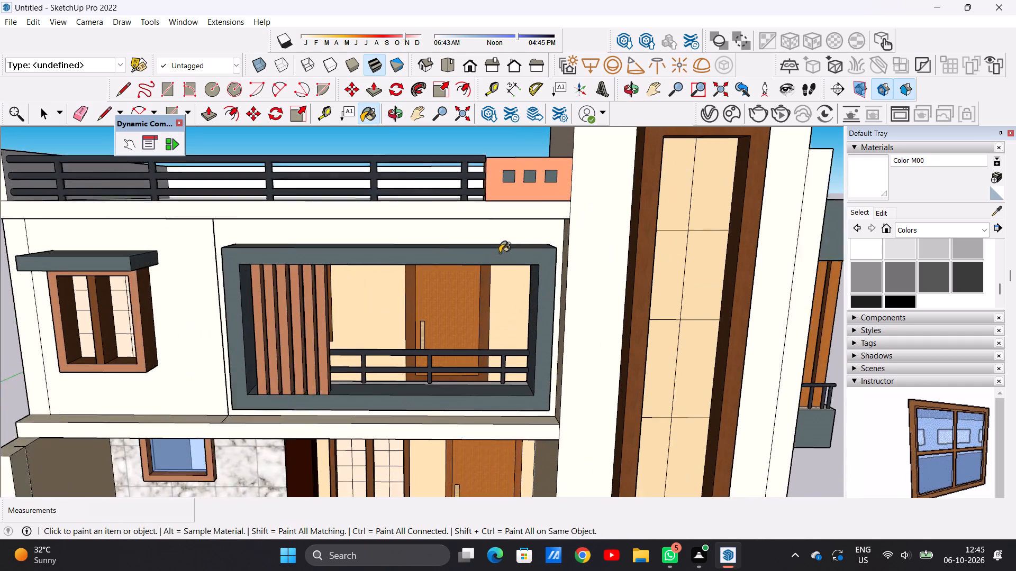
{"action": "scroll", "coordinate": [500, 253], "scroll_direction": "up", "scroll_amount": 1}
{"action": "key", "text": "space"}
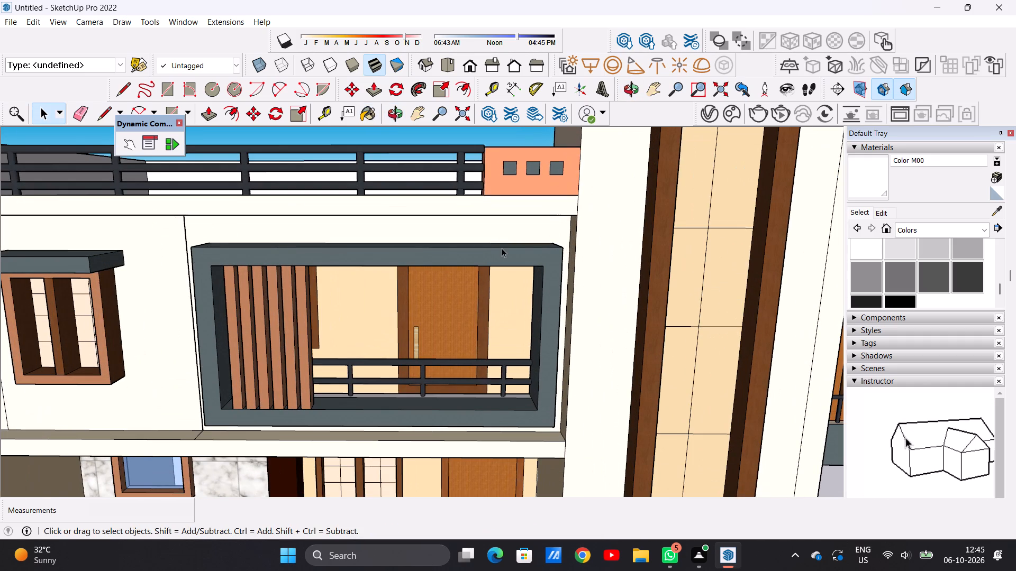
{"action": "scroll", "coordinate": [502, 248], "scroll_direction": "down", "scroll_amount": 7}
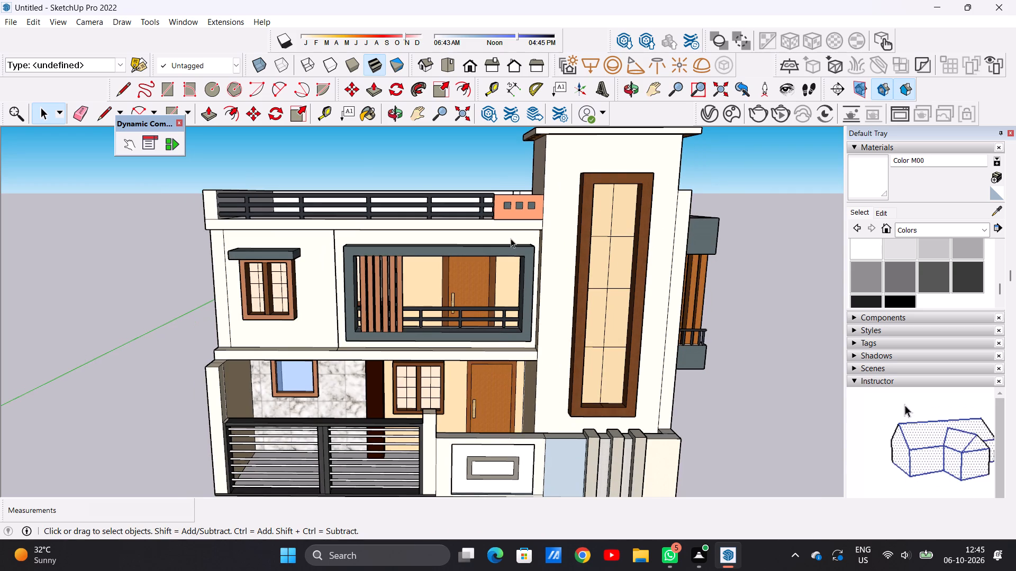
{"action": "scroll", "coordinate": [498, 262], "scroll_direction": "down", "scroll_amount": 2}
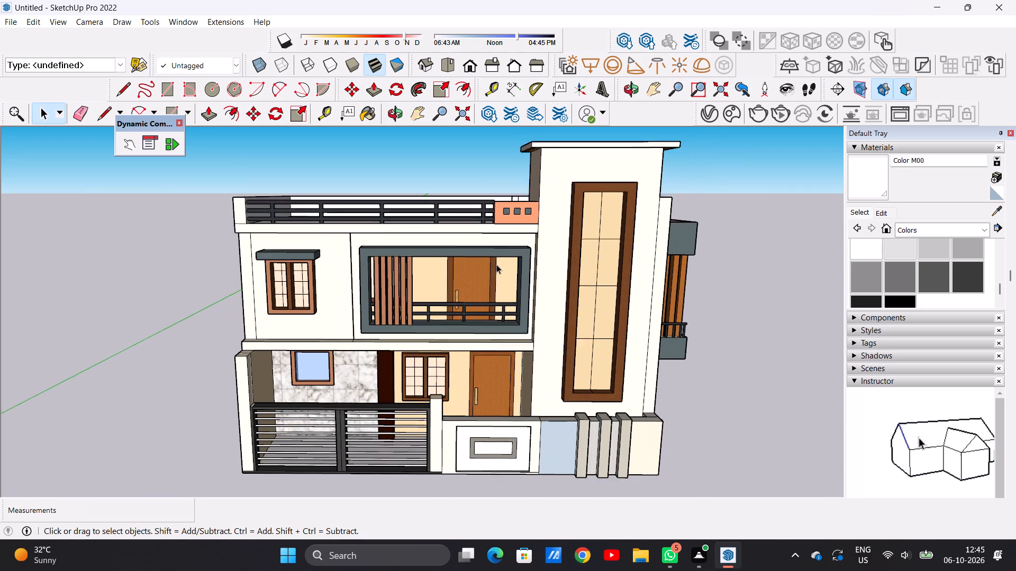
{"action": "scroll", "coordinate": [496, 264], "scroll_direction": "down", "scroll_amount": 2}
{"action": "scroll", "coordinate": [427, 271], "scroll_direction": "up", "scroll_amount": 5}
{"action": "middle_click_drag", "start_coordinate": [312, 259], "coordinate": [385, 250]}
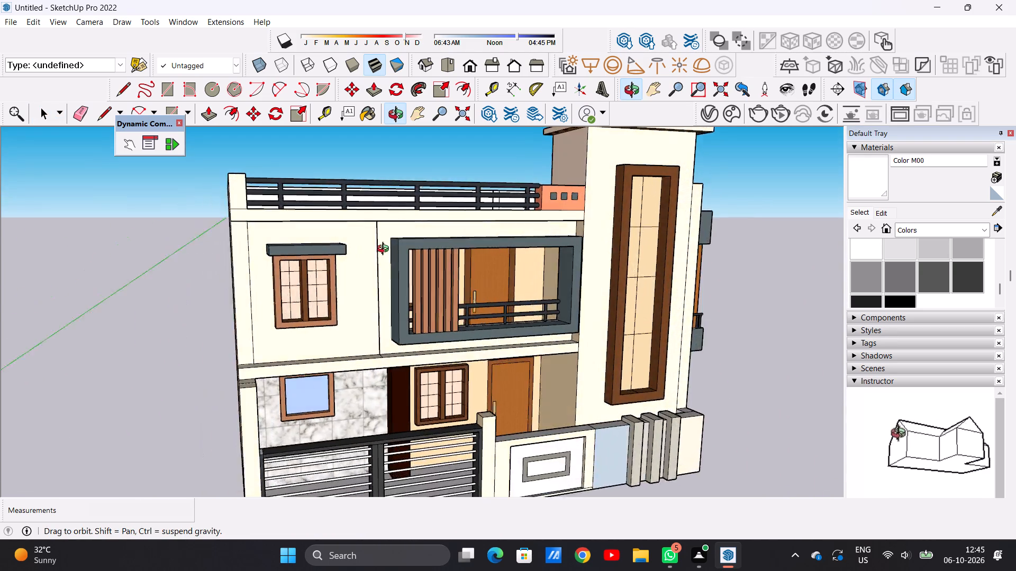
{"action": "middle_click_drag", "start_coordinate": [385, 250], "coordinate": [345, 239]}
{"action": "scroll", "coordinate": [356, 246], "scroll_direction": "down", "scroll_amount": 5}
{"action": "middle_click_drag", "start_coordinate": [508, 284], "coordinate": [471, 291]}
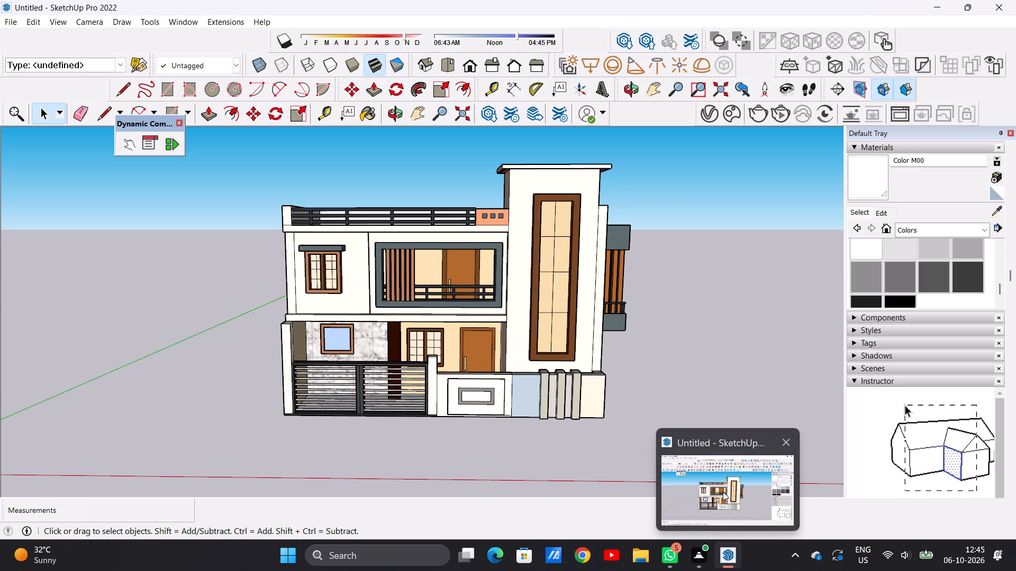
{"action": "left_click", "coordinate": [723, 492]}
{"action": "scroll", "coordinate": [507, 226], "scroll_direction": "down", "scroll_amount": 5}
{"action": "middle_click_drag", "start_coordinate": [596, 255], "coordinate": [350, 272]}
{"action": "scroll", "coordinate": [561, 242], "scroll_direction": "up", "scroll_amount": 6}
{"action": "scroll", "coordinate": [561, 242], "scroll_direction": "down", "scroll_amount": 1}
{"action": "scroll", "coordinate": [561, 241], "scroll_direction": "up", "scroll_amount": 1}
Paint the top faces of the roof parapet, including the short section beside the tower, with grey Color M03.
{"action": "middle_click_drag", "start_coordinate": [523, 224], "coordinate": [497, 315]}
{"action": "scroll", "coordinate": [546, 298], "scroll_direction": "up", "scroll_amount": 7}
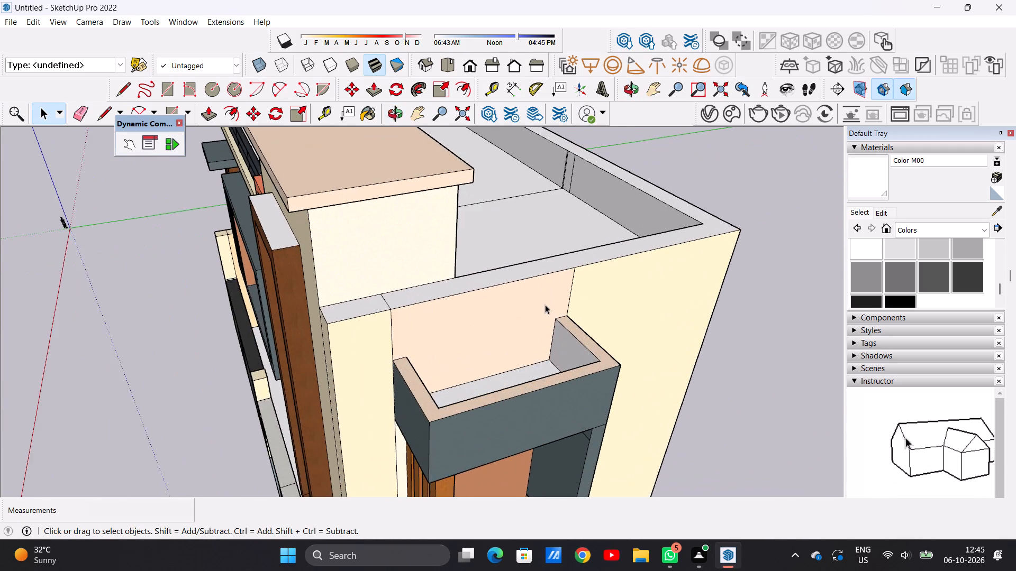
{"action": "scroll", "coordinate": [492, 310], "scroll_direction": "up", "scroll_amount": 6}
{"action": "scroll", "coordinate": [498, 303], "scroll_direction": "down", "scroll_amount": 5}
{"action": "scroll", "coordinate": [505, 297], "scroll_direction": "up", "scroll_amount": 1}
{"action": "scroll", "coordinate": [507, 296], "scroll_direction": "down", "scroll_amount": 13}
{"action": "middle_click_drag", "start_coordinate": [514, 286], "coordinate": [521, 308]}
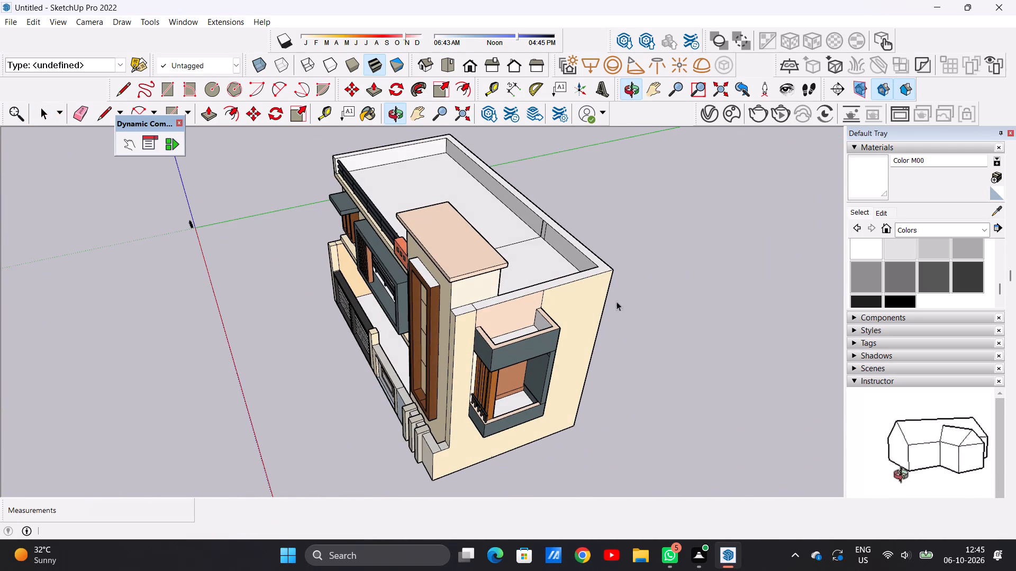
{"action": "left_click", "coordinate": [973, 245]}
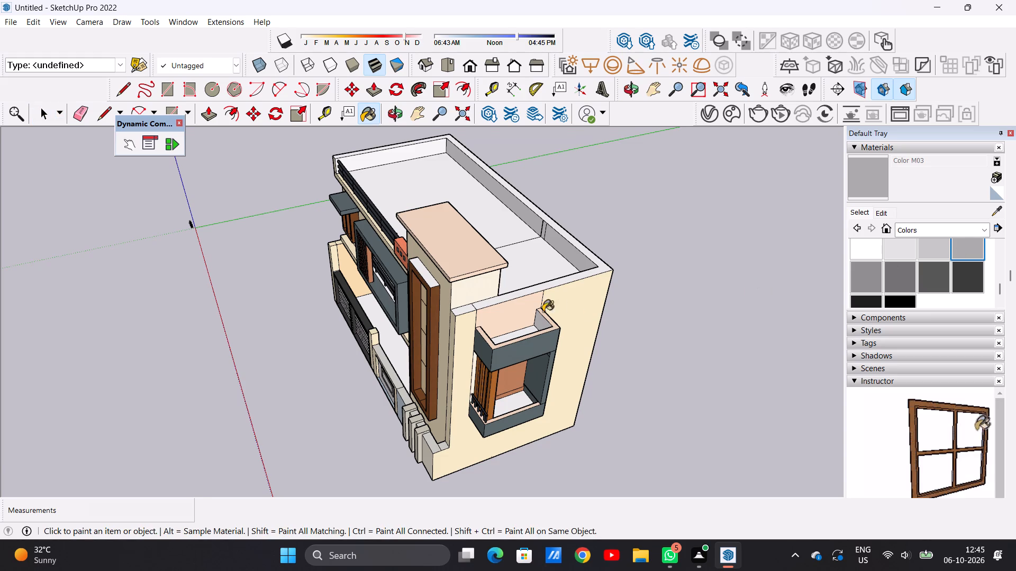
{"action": "scroll", "coordinate": [493, 306], "scroll_direction": "up", "scroll_amount": 10}
{"action": "left_click", "coordinate": [439, 316]}
{"action": "left_click", "coordinate": [488, 306]}
{"action": "scroll", "coordinate": [471, 339], "scroll_direction": "down", "scroll_amount": 2}
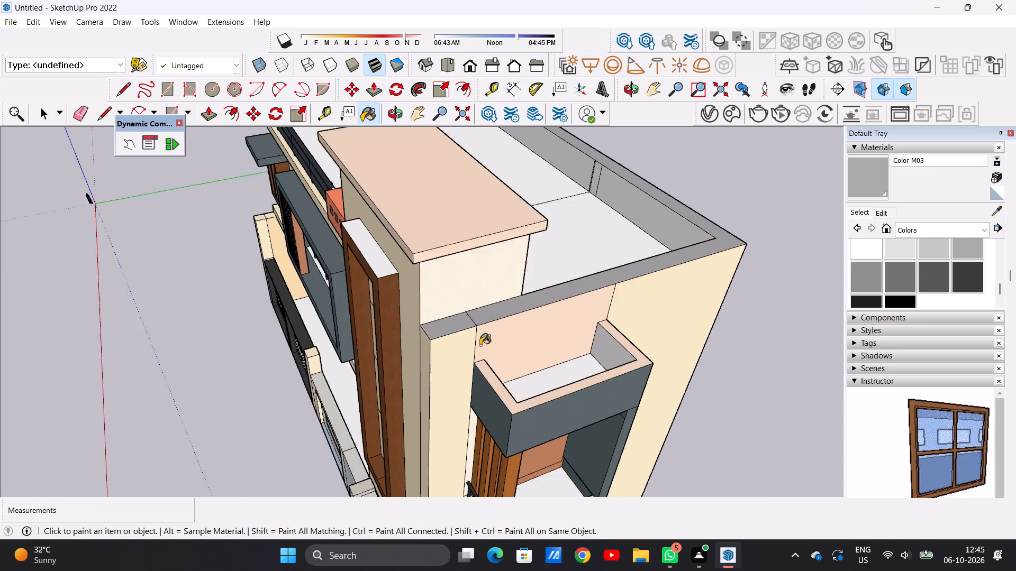
{"action": "scroll", "coordinate": [480, 345], "scroll_direction": "down", "scroll_amount": 13}
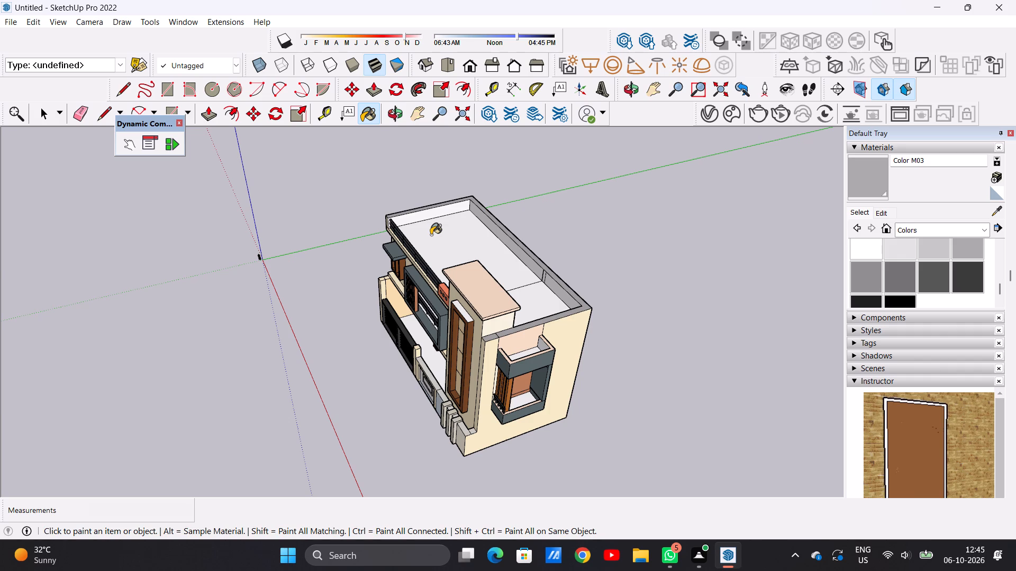
Paint the inner faces of the parapet's far side wall and long rear wall with Color M03.
{"action": "scroll", "coordinate": [399, 278], "scroll_direction": "up", "scroll_amount": 6}
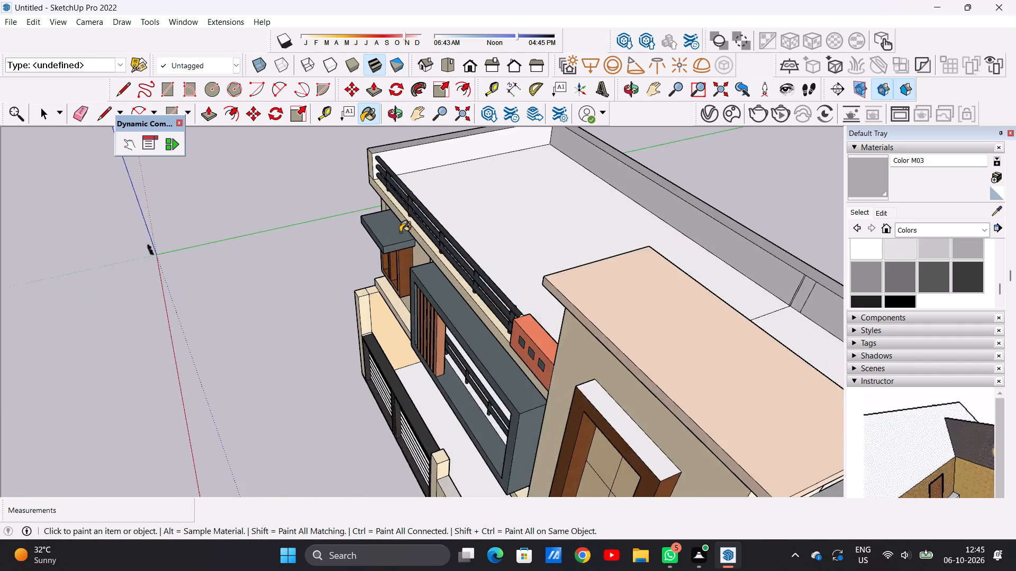
{"action": "scroll", "coordinate": [400, 232], "scroll_direction": "up", "scroll_amount": 15}
{"action": "left_click", "coordinate": [332, 154]}
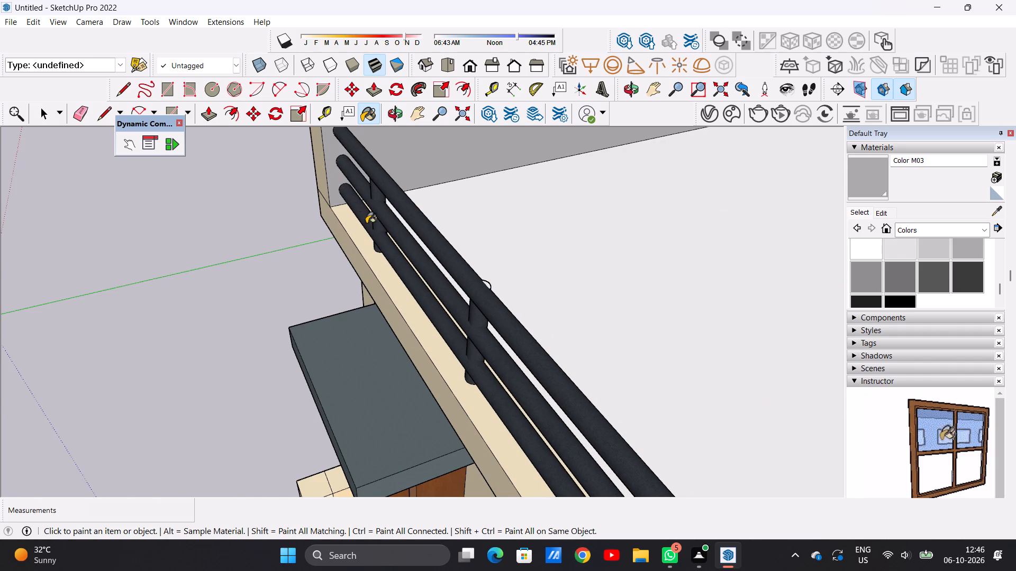
{"action": "scroll", "coordinate": [424, 238], "scroll_direction": "down", "scroll_amount": 17}
{"action": "scroll", "coordinate": [565, 245], "scroll_direction": "up", "scroll_amount": 13}
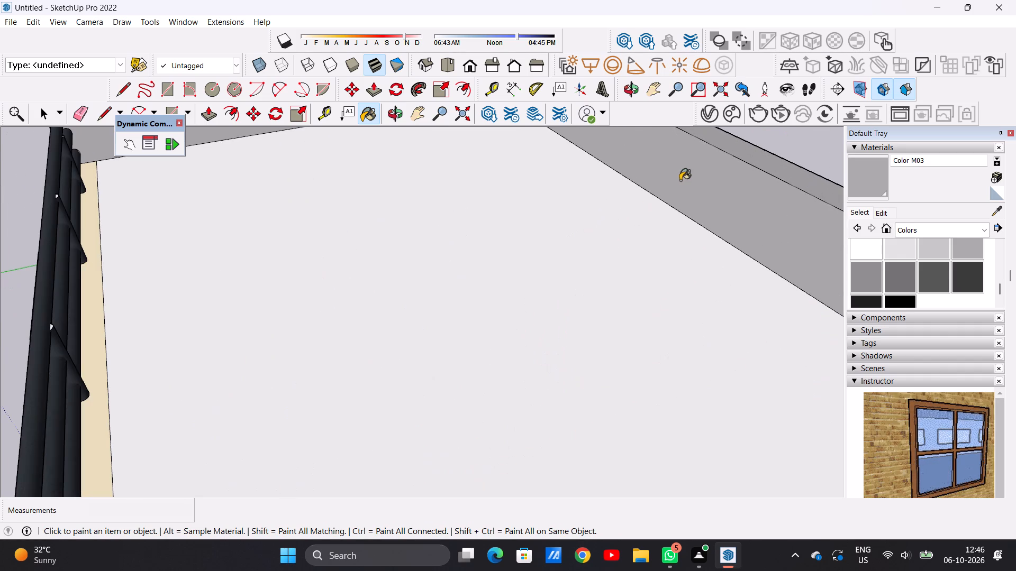
{"action": "left_click", "coordinate": [686, 177]}
{"action": "scroll", "coordinate": [558, 265], "scroll_direction": "down", "scroll_amount": 12}
Paint the narrow strips at the joint in the rear parapet's inner face with Color M03.
{"action": "middle_click_drag", "start_coordinate": [528, 265], "coordinate": [607, 255]}
{"action": "scroll", "coordinate": [698, 265], "scroll_direction": "up", "scroll_amount": 3}
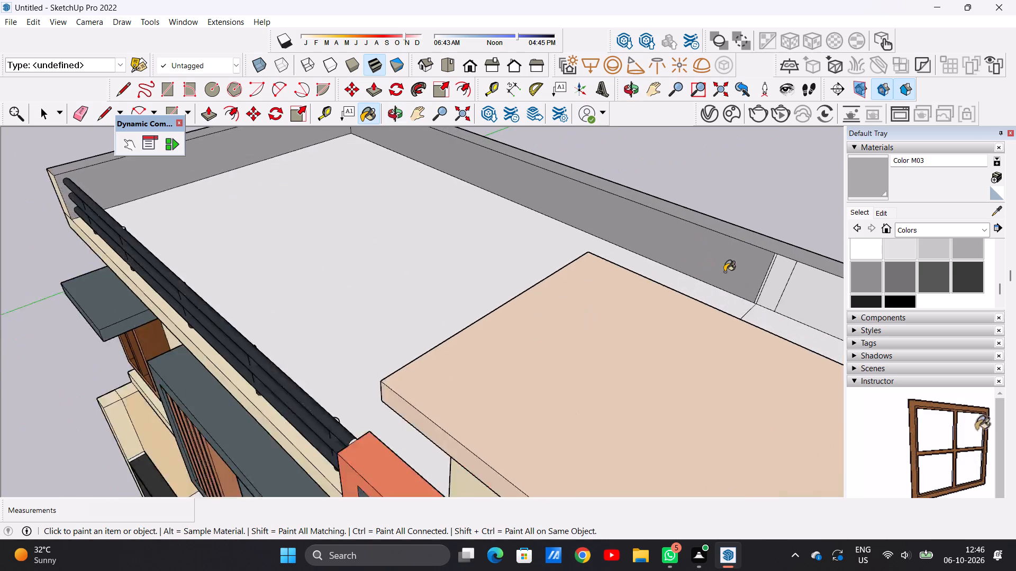
{"action": "scroll", "coordinate": [724, 272], "scroll_direction": "up", "scroll_amount": 8}
{"action": "left_click", "coordinate": [776, 287]}
{"action": "left_click", "coordinate": [766, 274]}
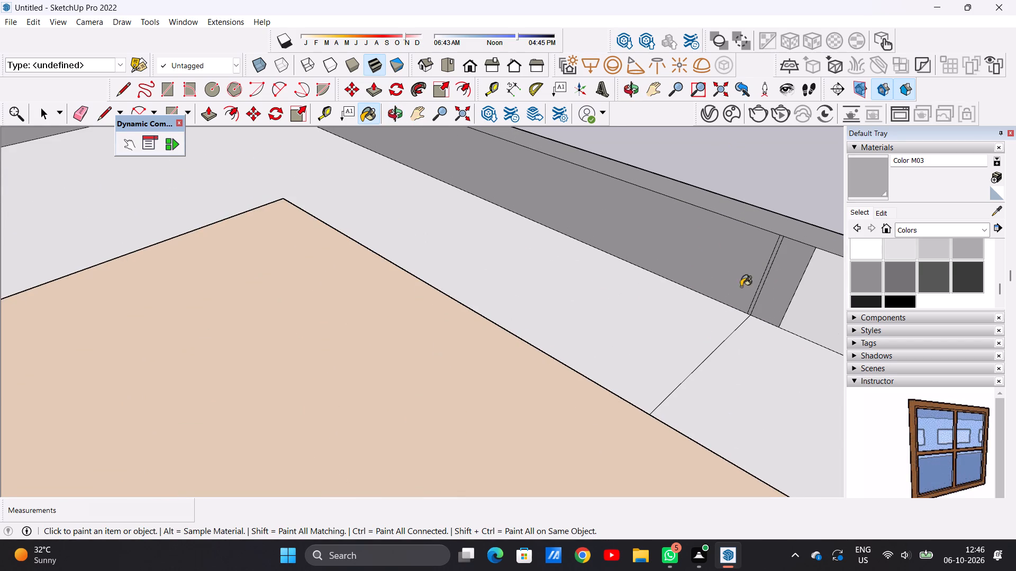
{"action": "scroll", "coordinate": [667, 290], "scroll_direction": "down", "scroll_amount": 11}
{"action": "scroll", "coordinate": [789, 301], "scroll_direction": "up", "scroll_amount": 7}
{"action": "left_click", "coordinate": [756, 307]}
{"action": "scroll", "coordinate": [615, 285], "scroll_direction": "down", "scroll_amount": 12}
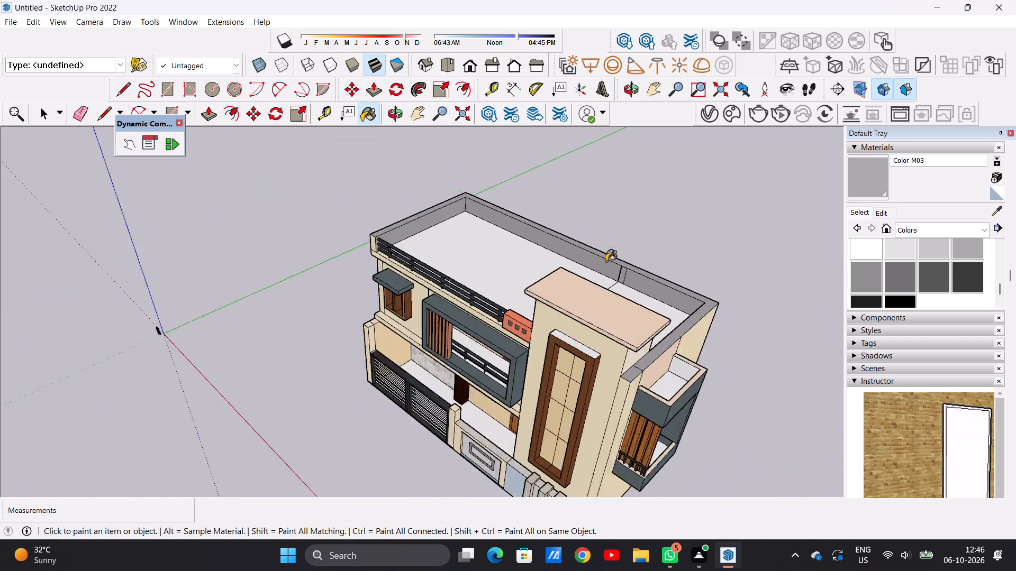
Paint the remaining inner parapet face behind the tower with Color M03.
{"action": "scroll", "coordinate": [606, 261], "scroll_direction": "down", "scroll_amount": 2}
{"action": "middle_click_drag", "start_coordinate": [497, 241], "coordinate": [784, 274]}
{"action": "middle_click_drag", "start_coordinate": [413, 216], "coordinate": [513, 210]}
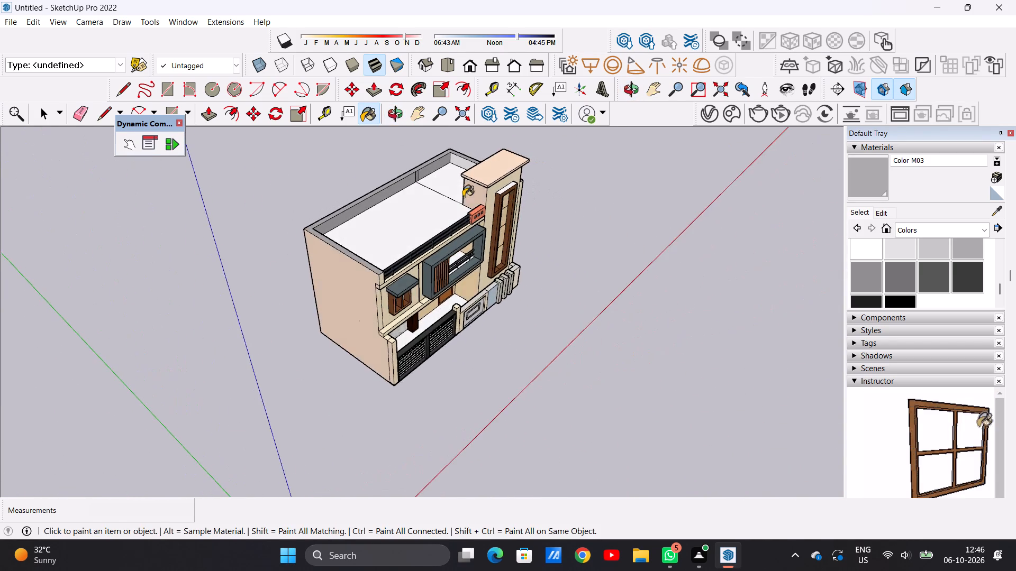
{"action": "scroll", "coordinate": [451, 179], "scroll_direction": "up", "scroll_amount": 14}
{"action": "left_click", "coordinate": [527, 139]}
{"action": "scroll", "coordinate": [450, 215], "scroll_direction": "down", "scroll_amount": 10}
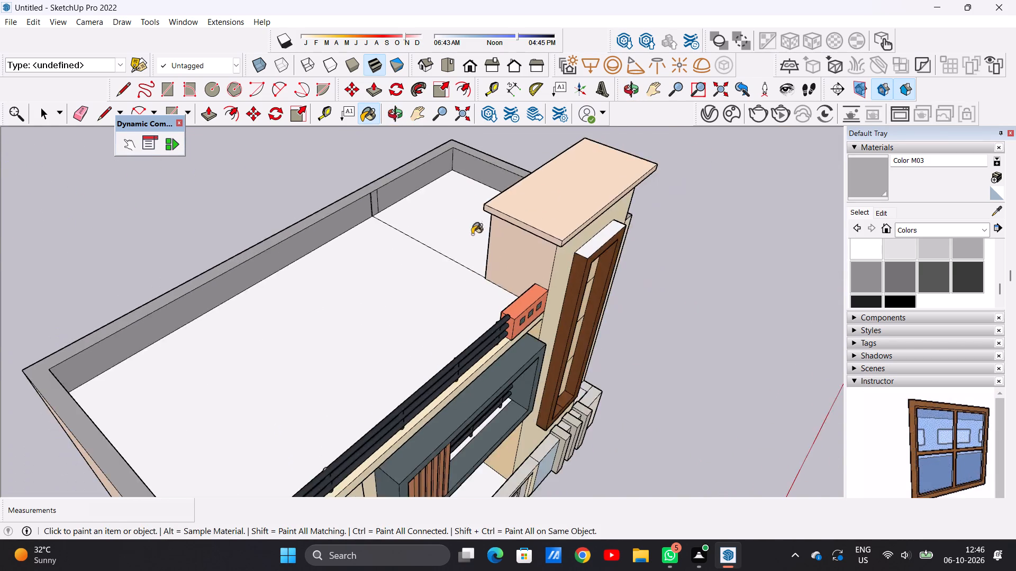
Paint the top face of the tall window frame on the tower with Wood Veneer 01.
{"action": "scroll", "coordinate": [472, 234], "scroll_direction": "down", "scroll_amount": 3}
{"action": "middle_click_drag", "start_coordinate": [488, 243], "coordinate": [317, 290]}
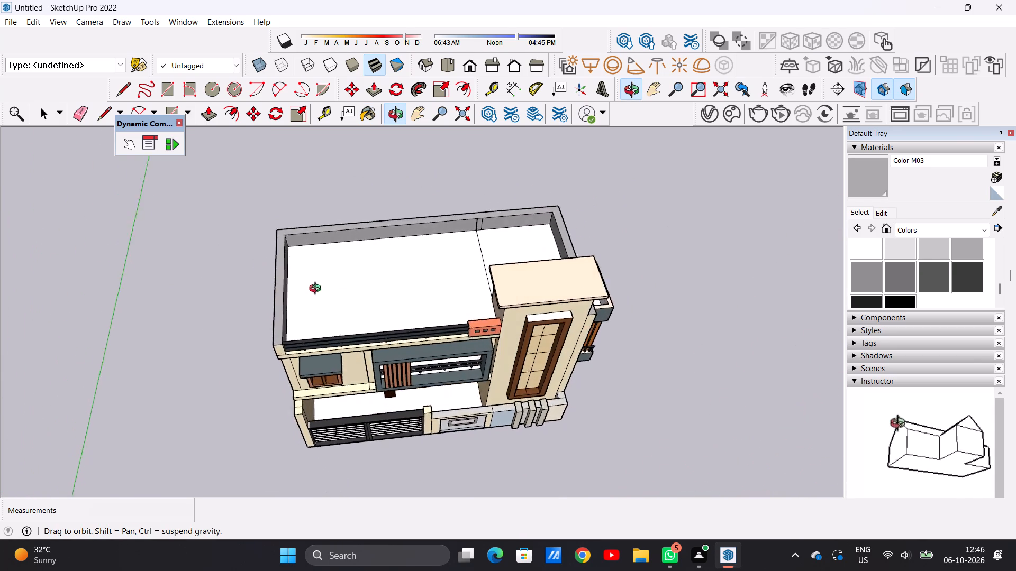
{"action": "middle_click_drag", "start_coordinate": [317, 290], "coordinate": [288, 234]}
{"action": "scroll", "coordinate": [604, 316], "scroll_direction": "up", "scroll_amount": 7}
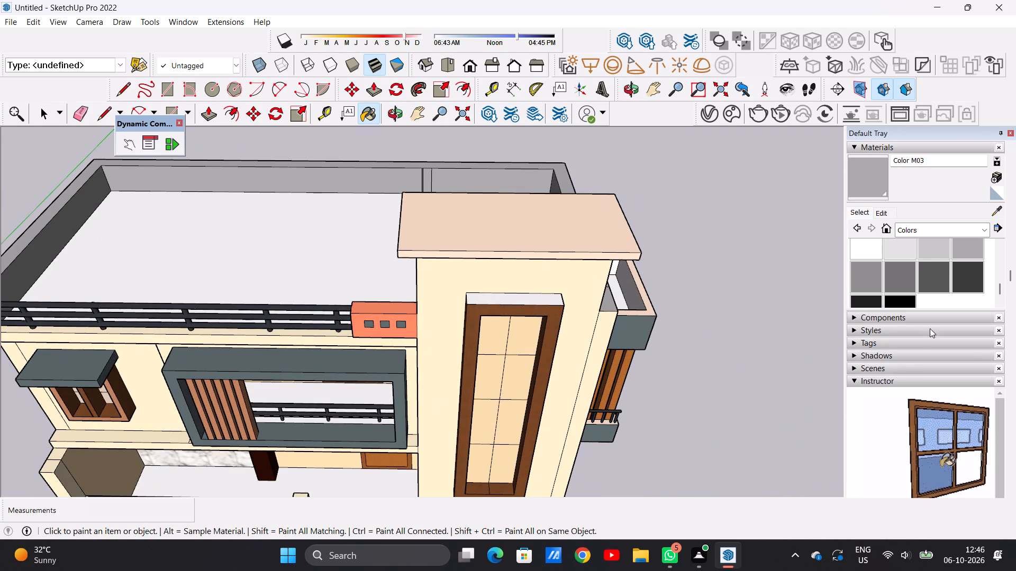
{"action": "left_click", "coordinate": [983, 229]}
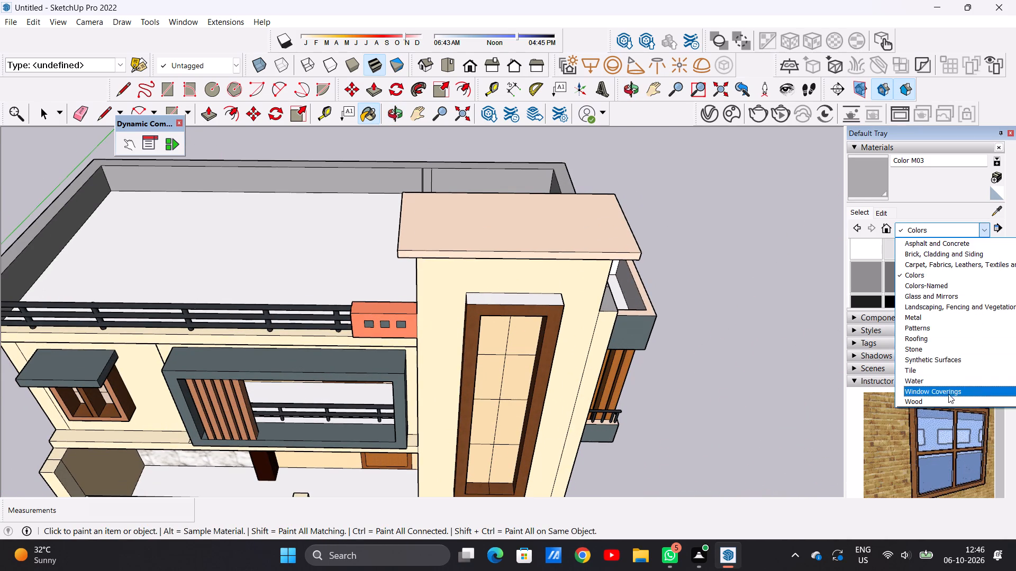
{"action": "left_click", "coordinate": [929, 401]}
{"action": "scroll", "coordinate": [894, 276], "scroll_direction": "down", "scroll_amount": 1}
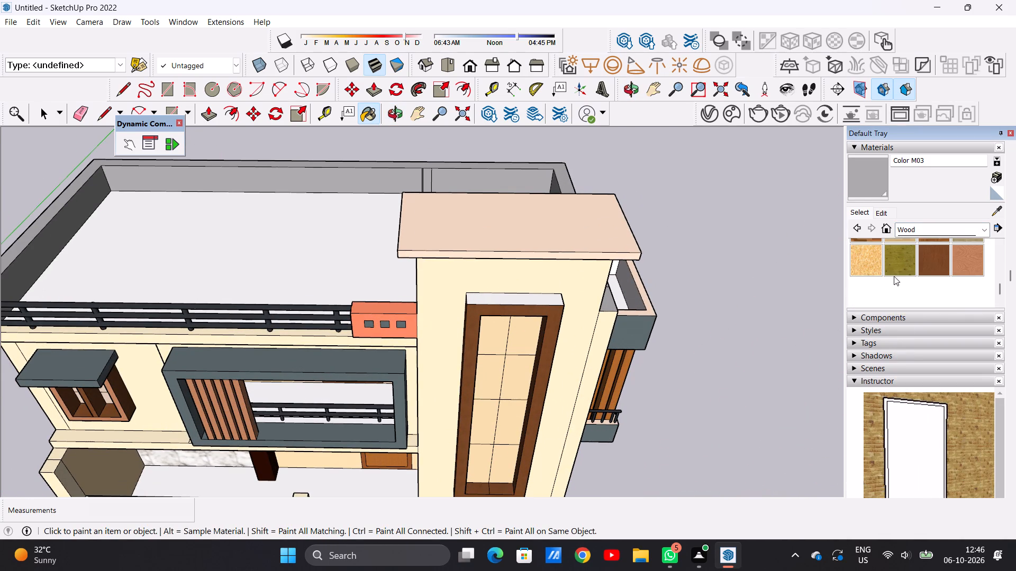
{"action": "left_click", "coordinate": [944, 257]}
{"action": "scroll", "coordinate": [565, 294], "scroll_direction": "up", "scroll_amount": 6}
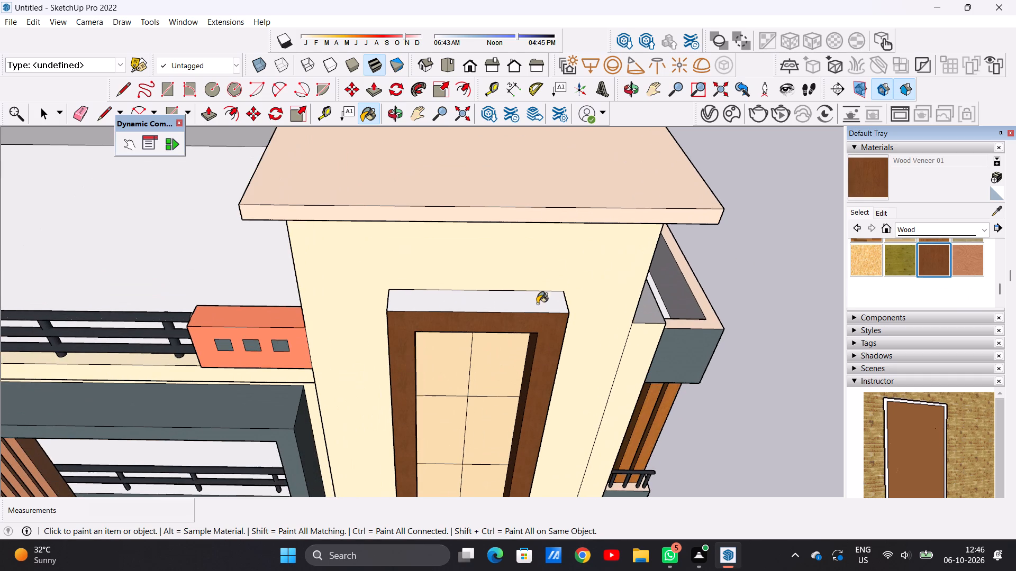
{"action": "left_click", "coordinate": [537, 305]}
Paint the underside of the tower's tall window frame with the same Wood Veneer 01.
{"action": "middle_click_drag", "start_coordinate": [544, 383], "coordinate": [558, 277]}
{"action": "scroll", "coordinate": [552, 283], "scroll_direction": "down", "scroll_amount": 8}
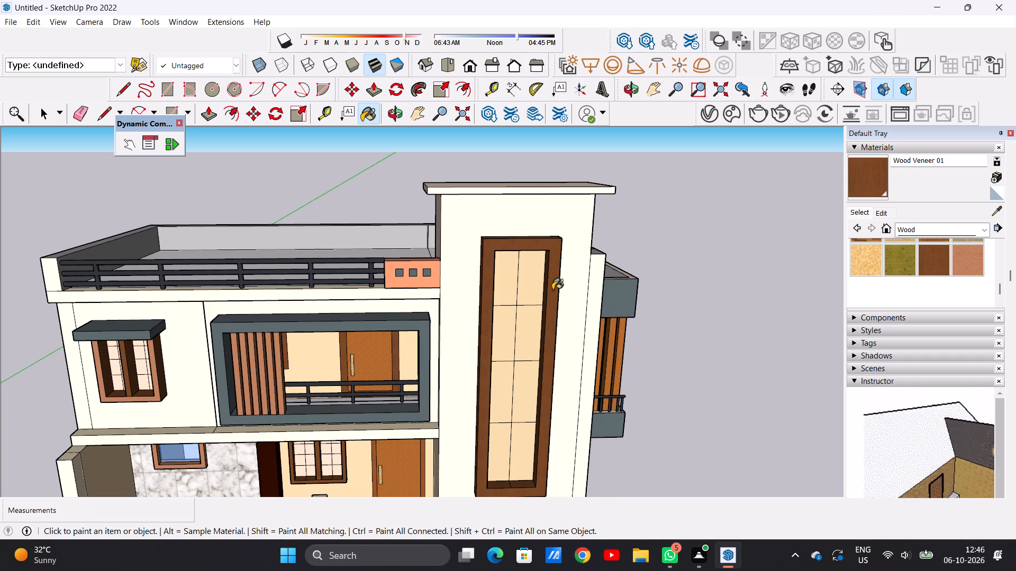
{"action": "scroll", "coordinate": [551, 200], "scroll_direction": "down", "scroll_amount": 6}
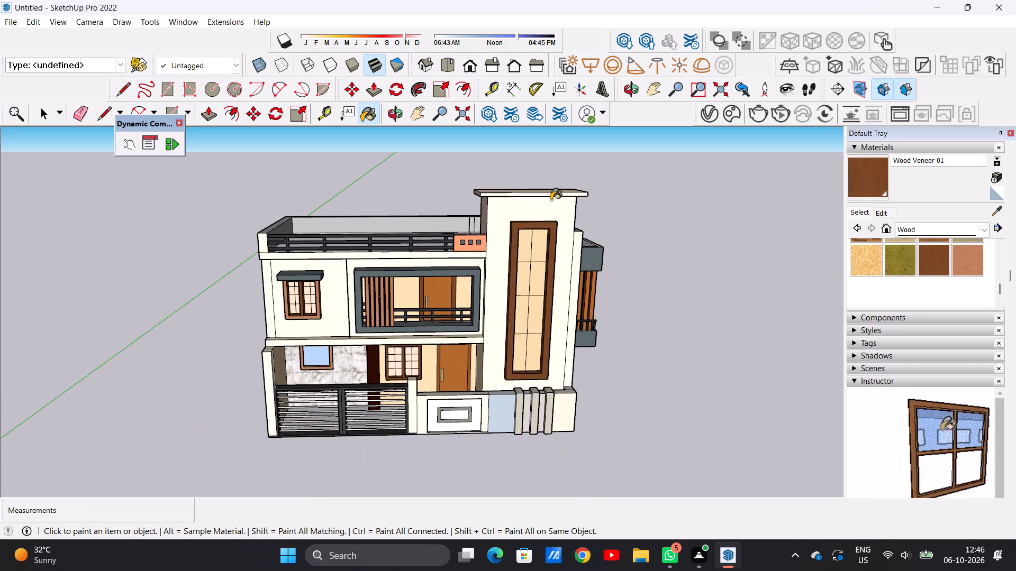
{"action": "scroll", "coordinate": [551, 200], "scroll_direction": "down", "scroll_amount": 3}
{"action": "middle_click_drag", "start_coordinate": [503, 230], "coordinate": [491, 217]}
{"action": "middle_click_drag", "start_coordinate": [617, 377], "coordinate": [596, 352]}
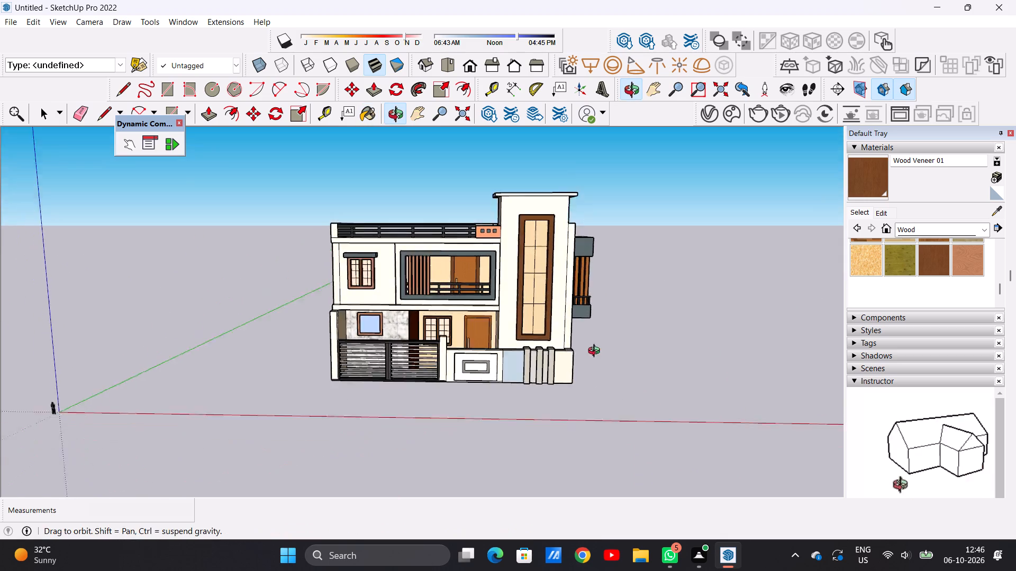
{"action": "middle_click_drag", "start_coordinate": [596, 352], "coordinate": [520, 254]}
{"action": "scroll", "coordinate": [550, 321], "scroll_direction": "up", "scroll_amount": 20}
{"action": "scroll", "coordinate": [550, 321], "scroll_direction": "up", "scroll_amount": 8}
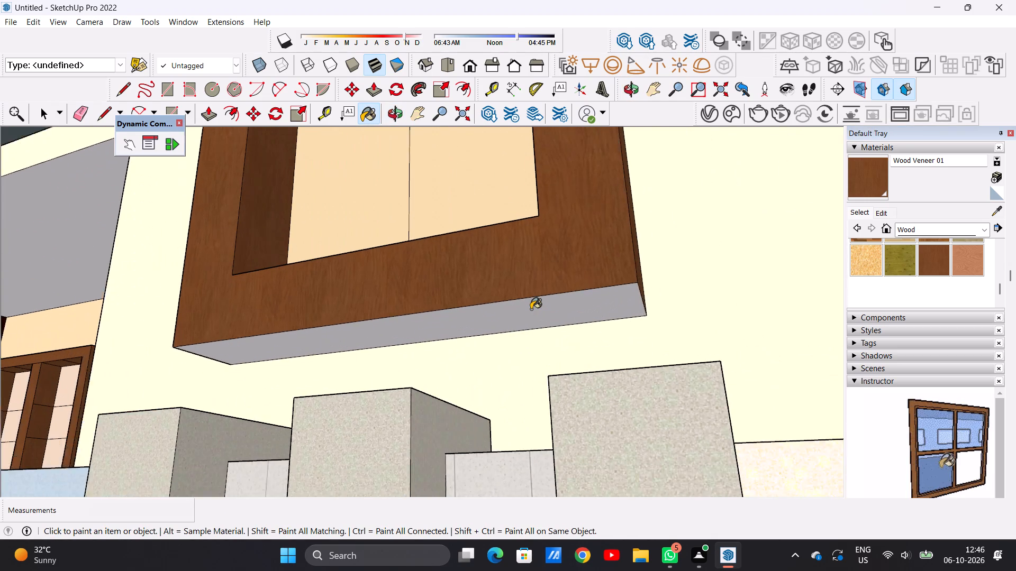
{"action": "left_click", "coordinate": [531, 309]}
{"action": "key", "text": "space"}
Paint the underside and the adjoining side face of the projecting side balcony with Formica Speckled Grey.
{"action": "scroll", "coordinate": [533, 351], "scroll_direction": "down", "scroll_amount": 7}
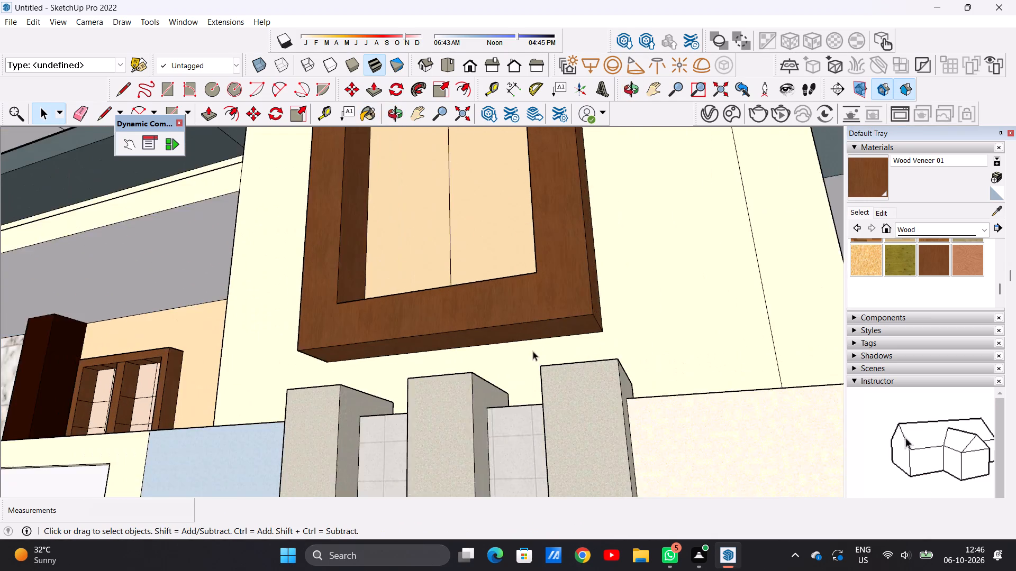
{"action": "scroll", "coordinate": [533, 351], "scroll_direction": "down", "scroll_amount": 16}
{"action": "scroll", "coordinate": [555, 310], "scroll_direction": "up", "scroll_amount": 1}
{"action": "scroll", "coordinate": [555, 310], "scroll_direction": "down", "scroll_amount": 4}
{"action": "scroll", "coordinate": [651, 331], "scroll_direction": "up", "scroll_amount": 6}
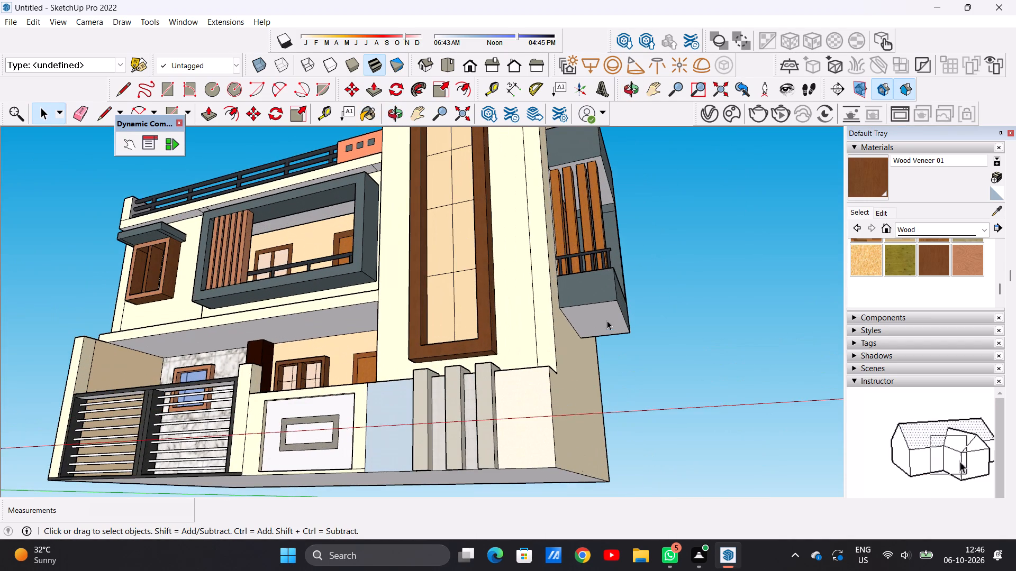
{"action": "left_click", "coordinate": [982, 229]}
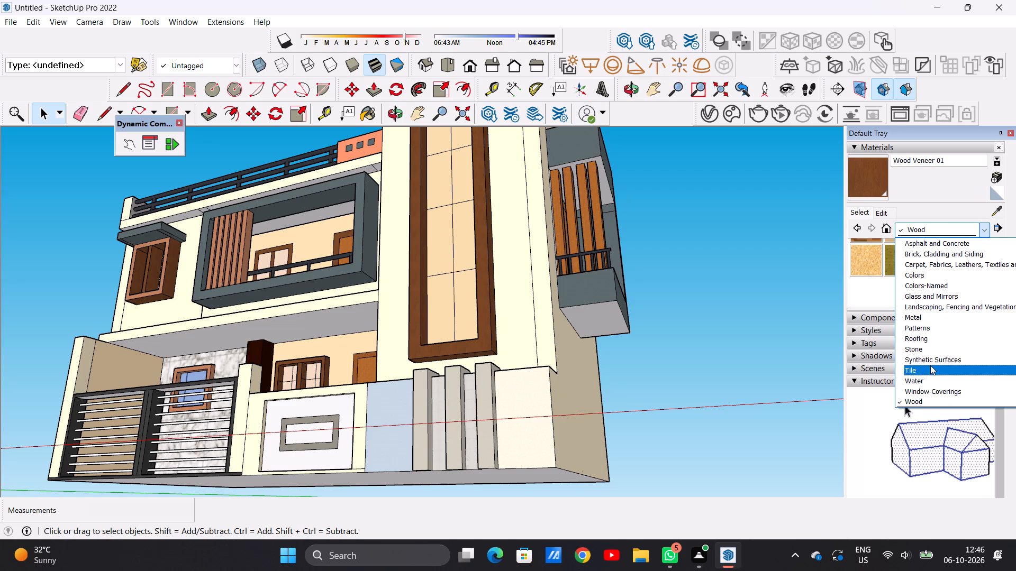
{"action": "left_click", "coordinate": [930, 358]}
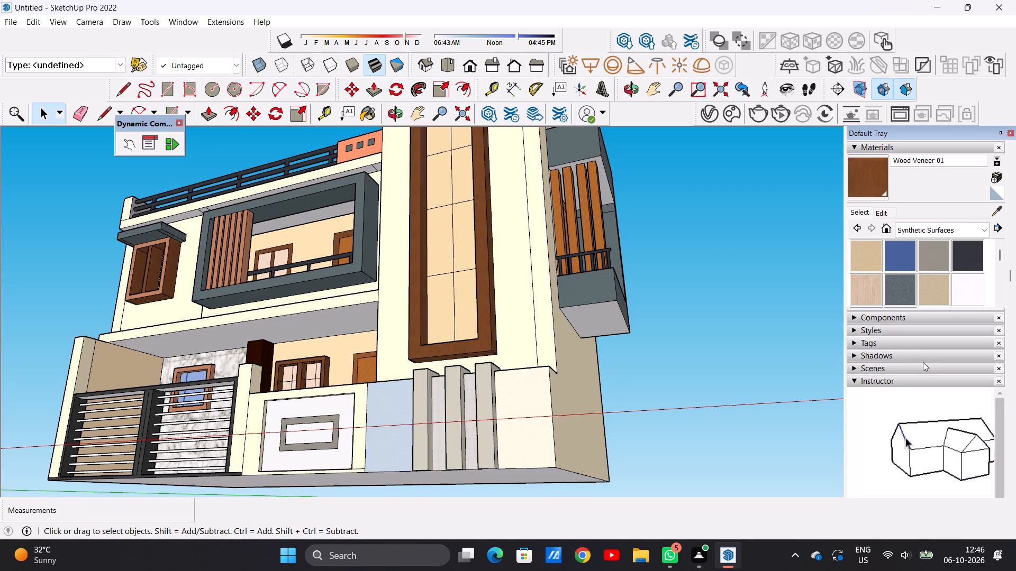
{"action": "left_click", "coordinate": [896, 281]}
{"action": "left_click", "coordinate": [595, 318]}
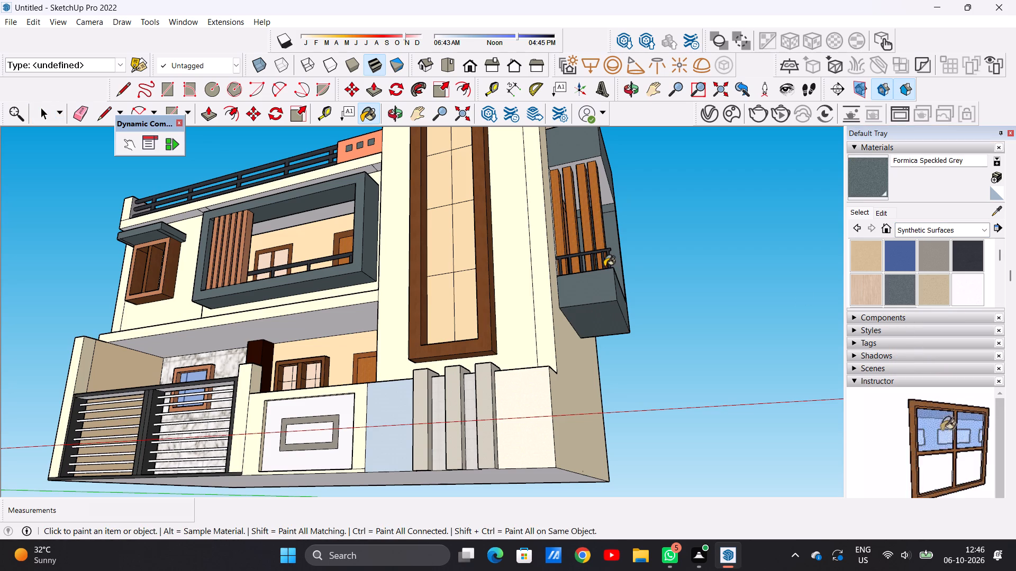
{"action": "left_click", "coordinate": [605, 179]}
{"action": "scroll", "coordinate": [657, 343], "scroll_direction": "down", "scroll_amount": 20}
{"action": "scroll", "coordinate": [657, 343], "scroll_direction": "down", "scroll_amount": 5}
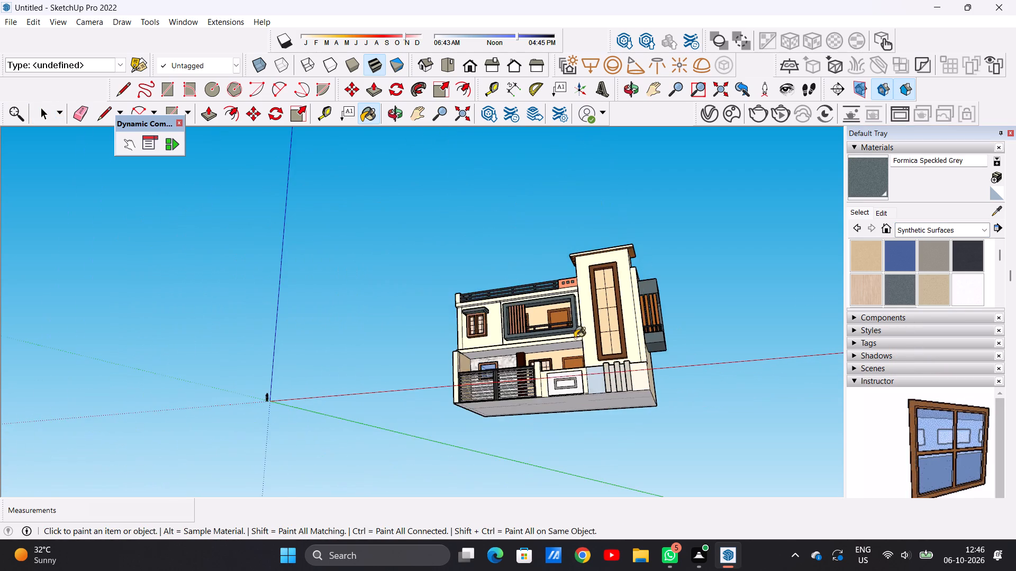
{"action": "middle_click_drag", "start_coordinate": [430, 245], "coordinate": [528, 324]}
{"action": "scroll", "coordinate": [545, 309], "scroll_direction": "up", "scroll_amount": 5}
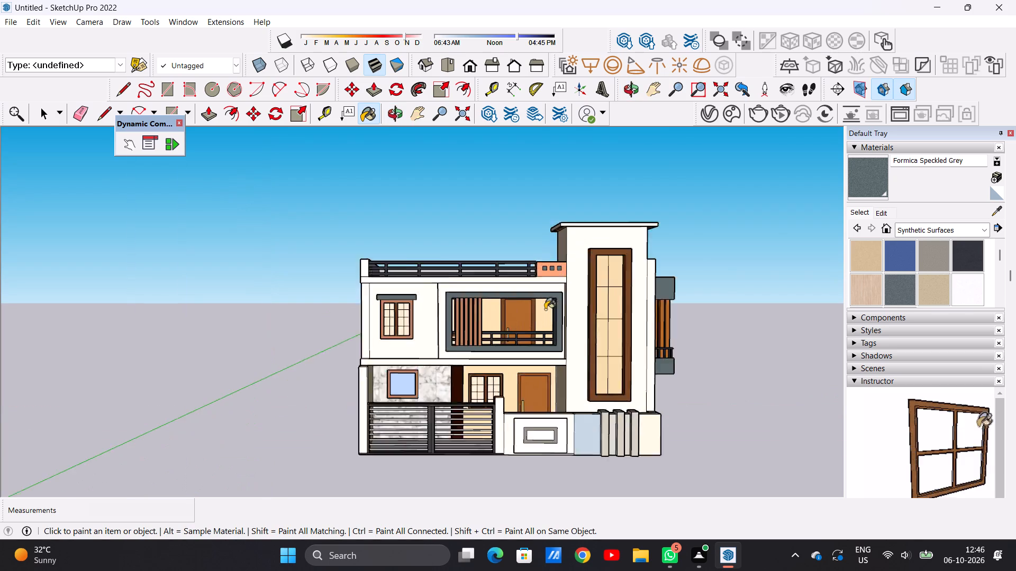
{"action": "scroll", "coordinate": [545, 309], "scroll_direction": "up", "scroll_amount": 3}
{"action": "key", "text": "space"}
Paint the top four horizontal bars of the entrance gate with Formica Laminate Dark from Synthetic Surfaces.
{"action": "scroll", "coordinate": [552, 326], "scroll_direction": "up", "scroll_amount": 3}
{"action": "scroll", "coordinate": [552, 326], "scroll_direction": "down", "scroll_amount": 3}
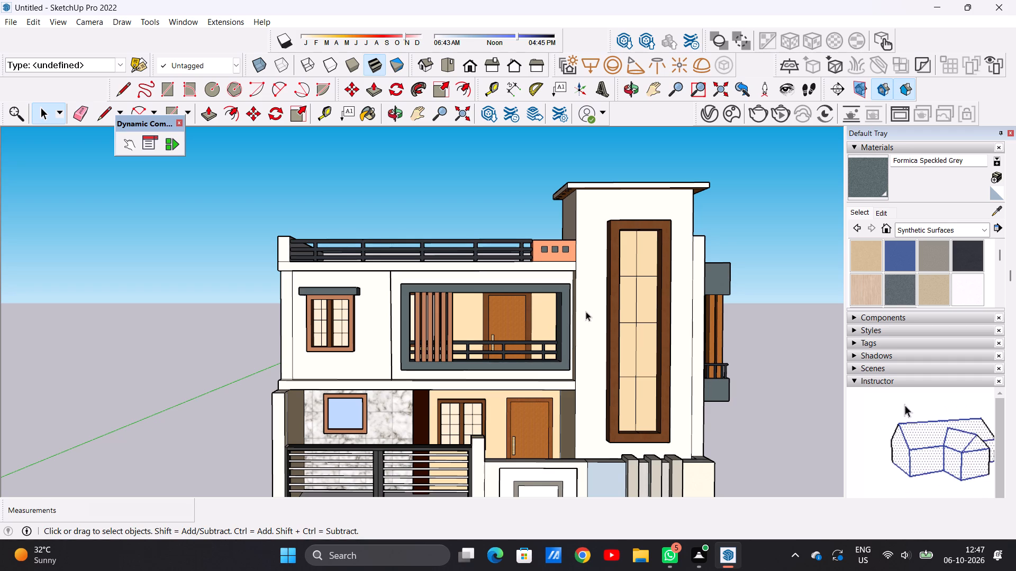
{"action": "left_click", "coordinate": [983, 231]}
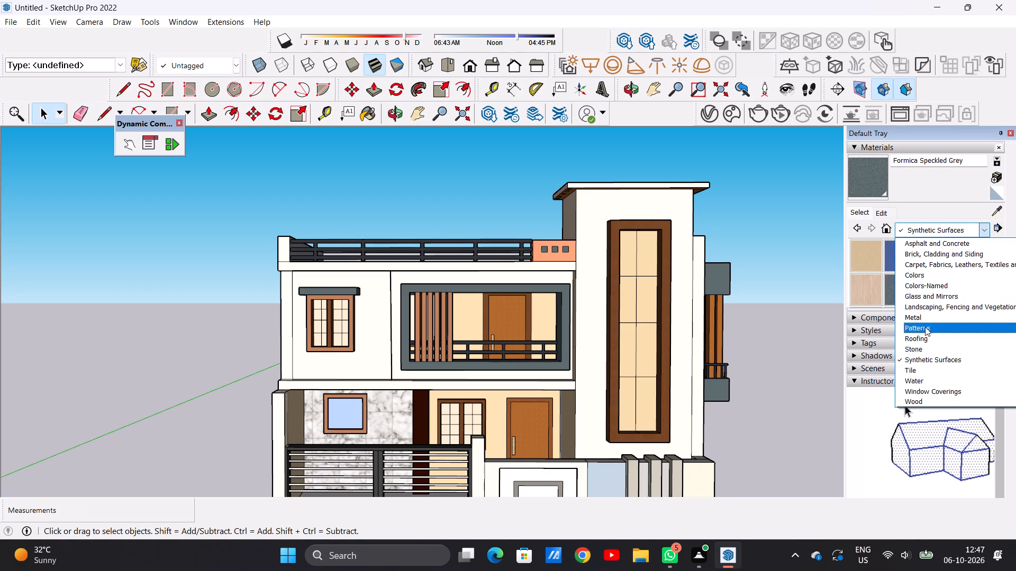
{"action": "left_click", "coordinate": [929, 363]}
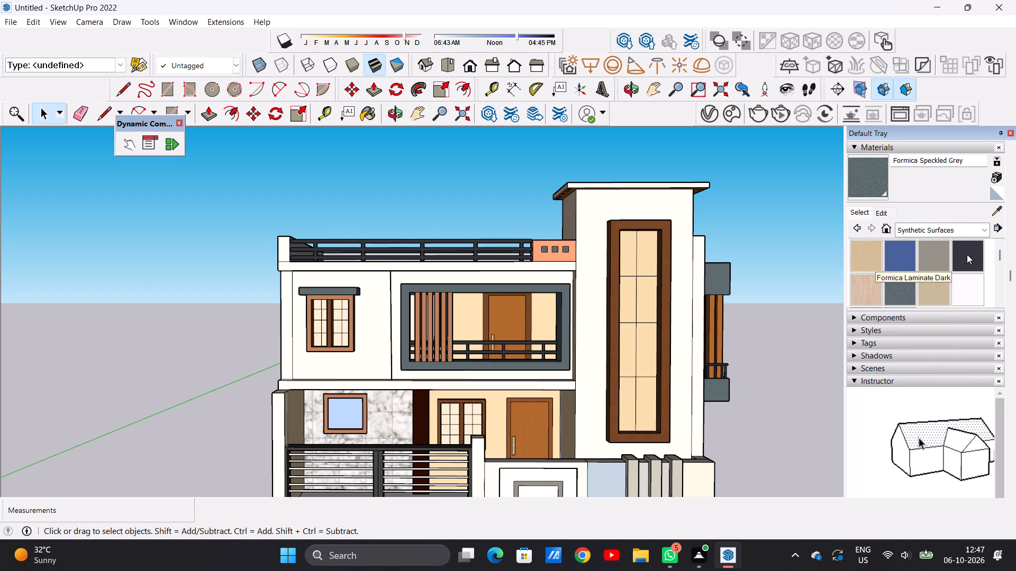
{"action": "left_click", "coordinate": [967, 254]}
{"action": "scroll", "coordinate": [414, 361], "scroll_direction": "down", "scroll_amount": 7}
{"action": "scroll", "coordinate": [430, 432], "scroll_direction": "up", "scroll_amount": 10}
{"action": "scroll", "coordinate": [430, 428], "scroll_direction": "down", "scroll_amount": 1}
{"action": "scroll", "coordinate": [430, 428], "scroll_direction": "up", "scroll_amount": 6}
{"action": "scroll", "coordinate": [465, 428], "scroll_direction": "down", "scroll_amount": 2}
{"action": "scroll", "coordinate": [466, 428], "scroll_direction": "up", "scroll_amount": 1}
{"action": "scroll", "coordinate": [466, 428], "scroll_direction": "down", "scroll_amount": 4}
{"action": "scroll", "coordinate": [326, 401], "scroll_direction": "up", "scroll_amount": 9}
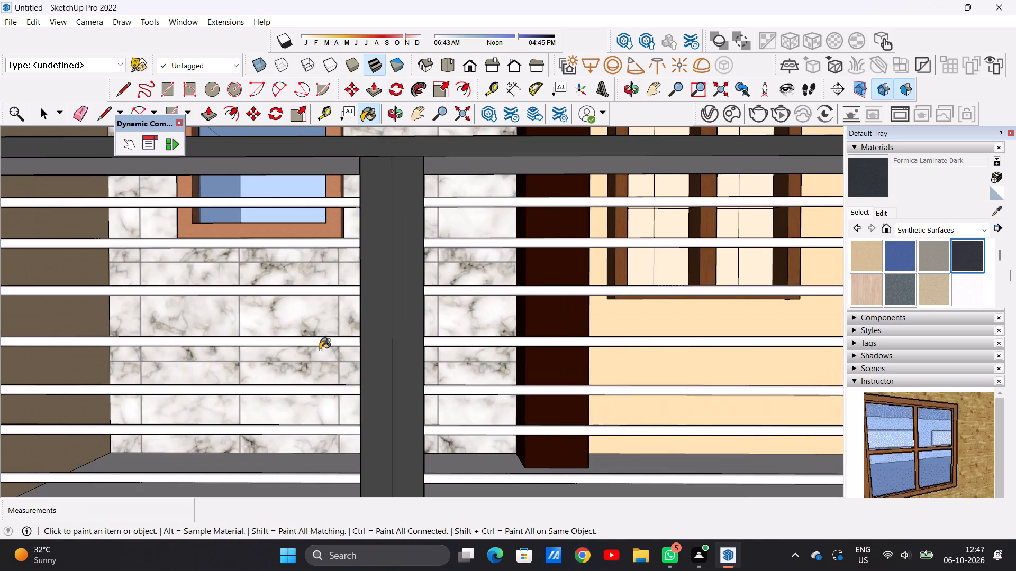
{"action": "scroll", "coordinate": [321, 348], "scroll_direction": "down", "scroll_amount": 6}
{"action": "scroll", "coordinate": [312, 281], "scroll_direction": "up", "scroll_amount": 3}
{"action": "left_click", "coordinate": [311, 258]}
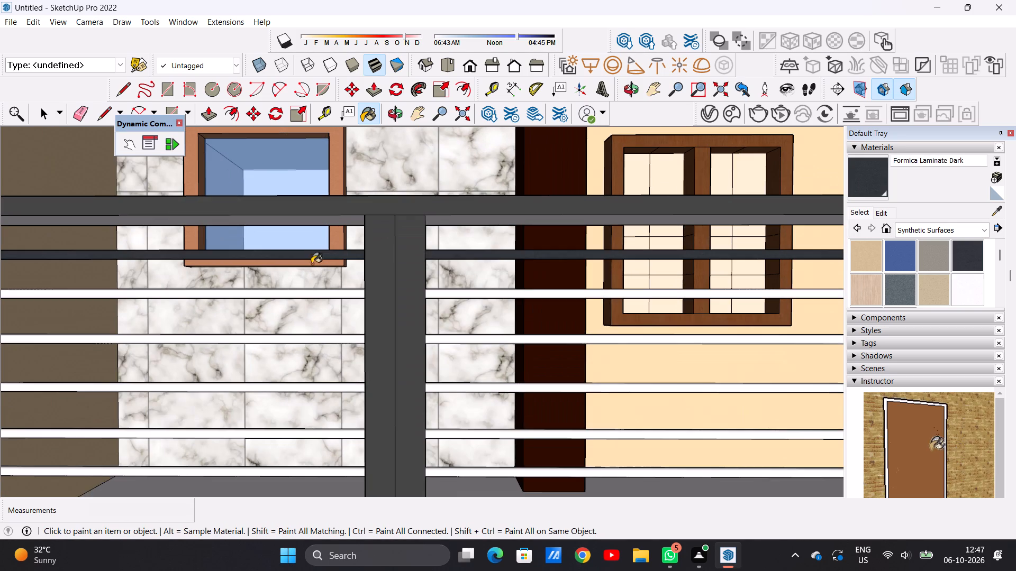
{"action": "left_click", "coordinate": [320, 291]}
{"action": "left_click", "coordinate": [328, 336]}
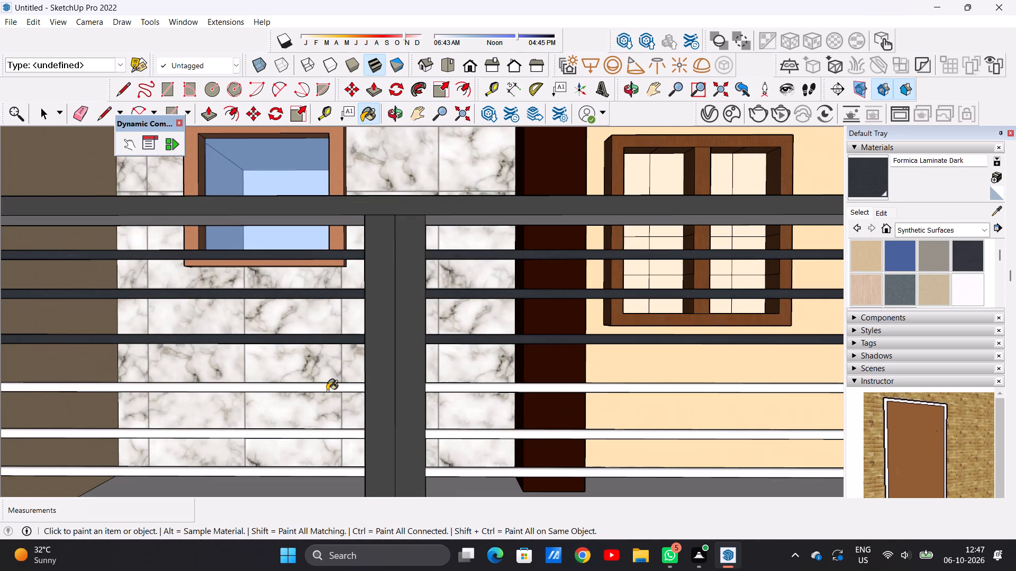
{"action": "left_click", "coordinate": [329, 390]}
Paint the remaining five white horizontal bars of the entrance gate with Formica Laminate Dark.
{"action": "scroll", "coordinate": [364, 372], "scroll_direction": "down", "scroll_amount": 9}
{"action": "scroll", "coordinate": [324, 408], "scroll_direction": "up", "scroll_amount": 11}
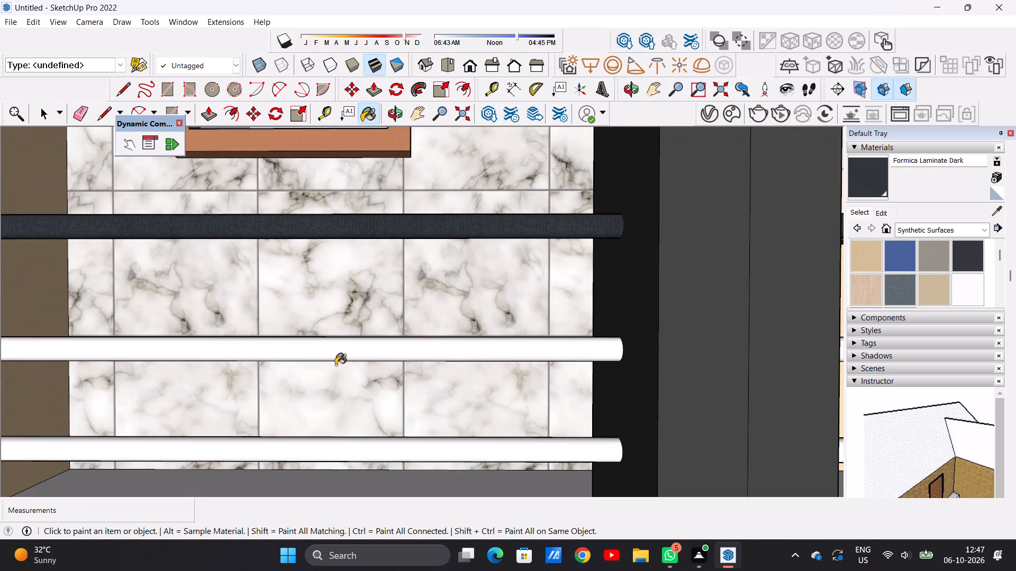
{"action": "left_click", "coordinate": [331, 355]}
{"action": "left_click", "coordinate": [337, 444]}
{"action": "scroll", "coordinate": [388, 397], "scroll_direction": "down", "scroll_amount": 10}
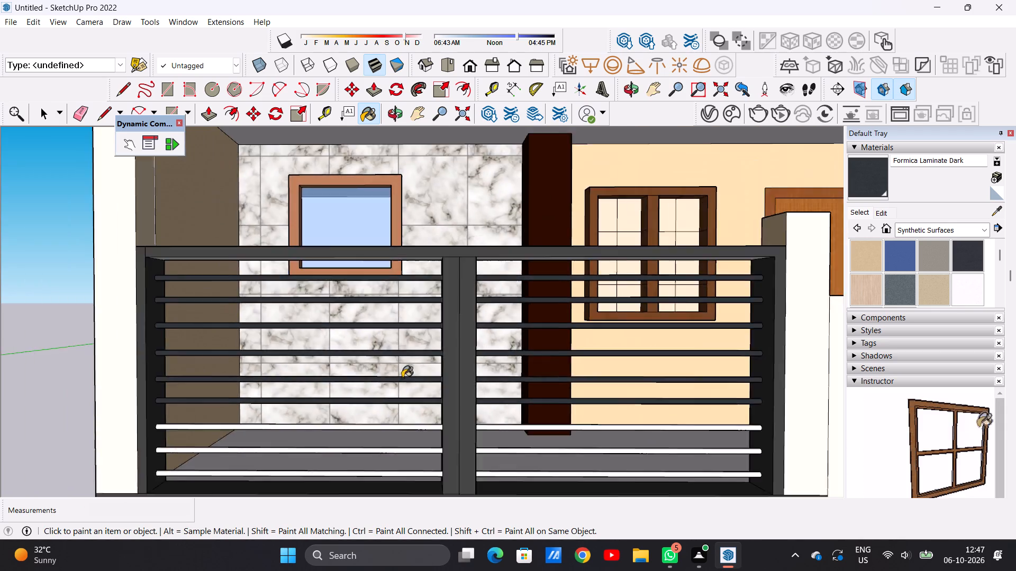
{"action": "scroll", "coordinate": [402, 377], "scroll_direction": "down", "scroll_amount": 4}
{"action": "scroll", "coordinate": [378, 446], "scroll_direction": "up", "scroll_amount": 9}
{"action": "scroll", "coordinate": [383, 438], "scroll_direction": "down", "scroll_amount": 1}
{"action": "scroll", "coordinate": [383, 437], "scroll_direction": "up", "scroll_amount": 3}
{"action": "left_click", "coordinate": [387, 422]}
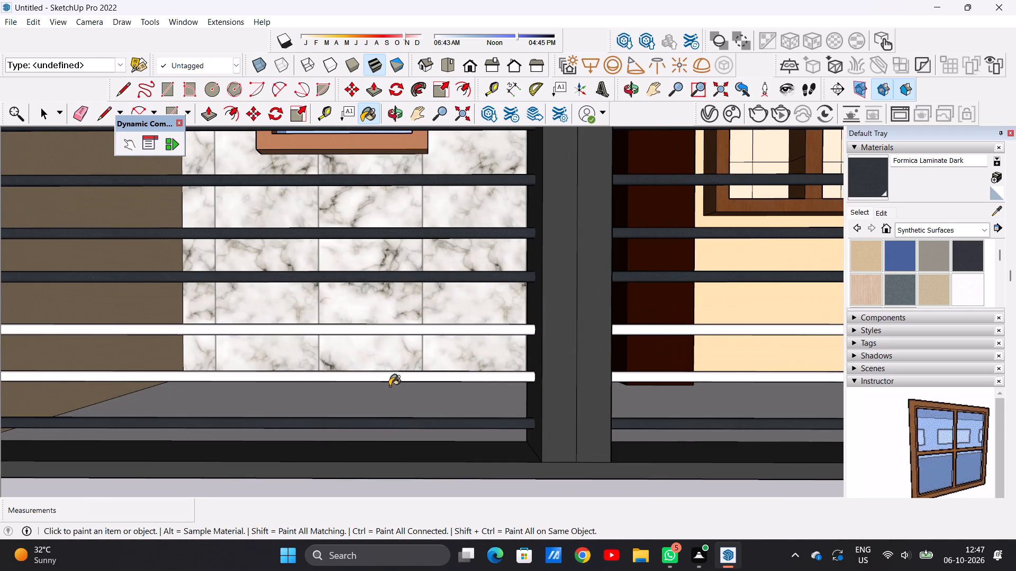
{"action": "left_click", "coordinate": [389, 377]}
{"action": "left_click", "coordinate": [394, 330]}
{"action": "scroll", "coordinate": [403, 494], "scroll_direction": "down", "scroll_amount": 4}
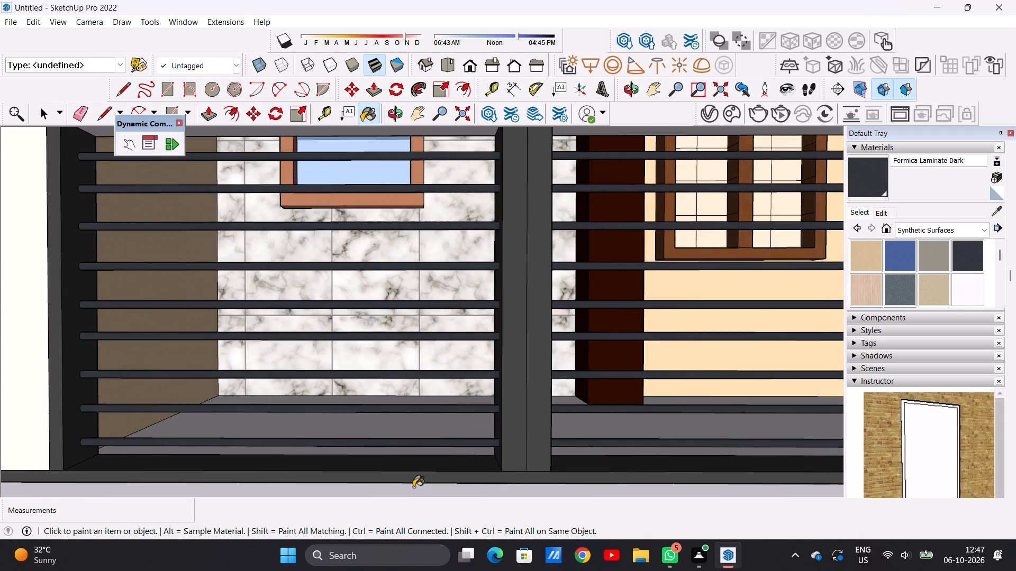
{"action": "scroll", "coordinate": [413, 487], "scroll_direction": "down", "scroll_amount": 15}
{"action": "key", "text": "space"}
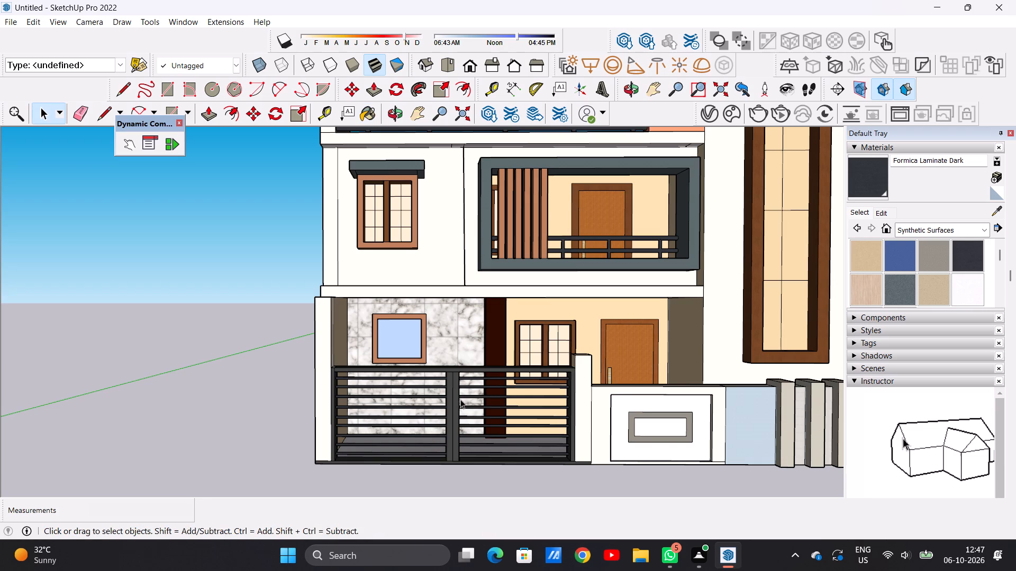
Examine the front facade and the front boundary wall with its recessed panel for missing finishes.
{"action": "scroll", "coordinate": [459, 403], "scroll_direction": "down", "scroll_amount": 12}
{"action": "scroll", "coordinate": [517, 355], "scroll_direction": "up", "scroll_amount": 6}
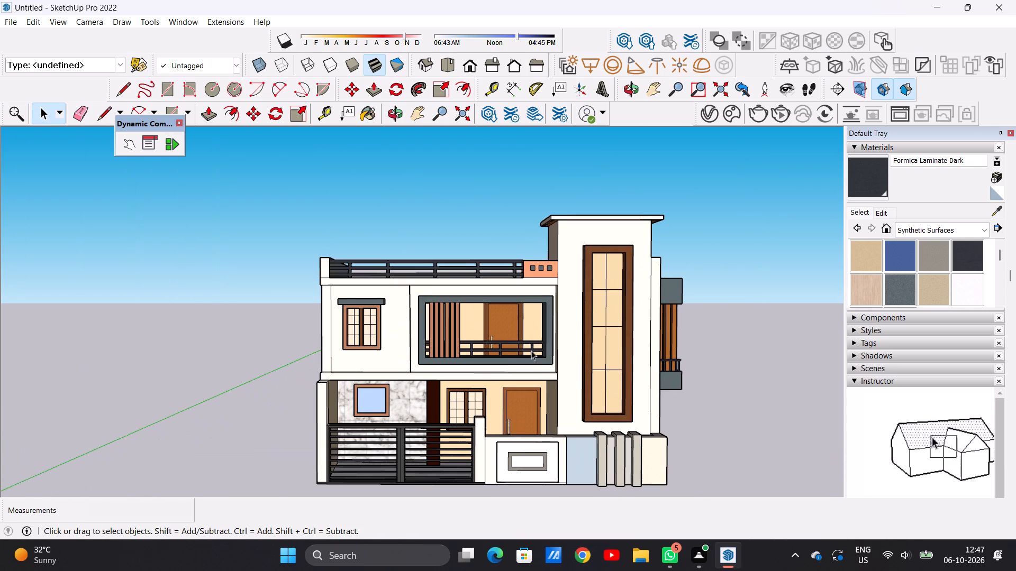
{"action": "scroll", "coordinate": [531, 351], "scroll_direction": "up", "scroll_amount": 5}
{"action": "scroll", "coordinate": [507, 322], "scroll_direction": "down", "scroll_amount": 8}
{"action": "scroll", "coordinate": [609, 332], "scroll_direction": "up", "scroll_amount": 4}
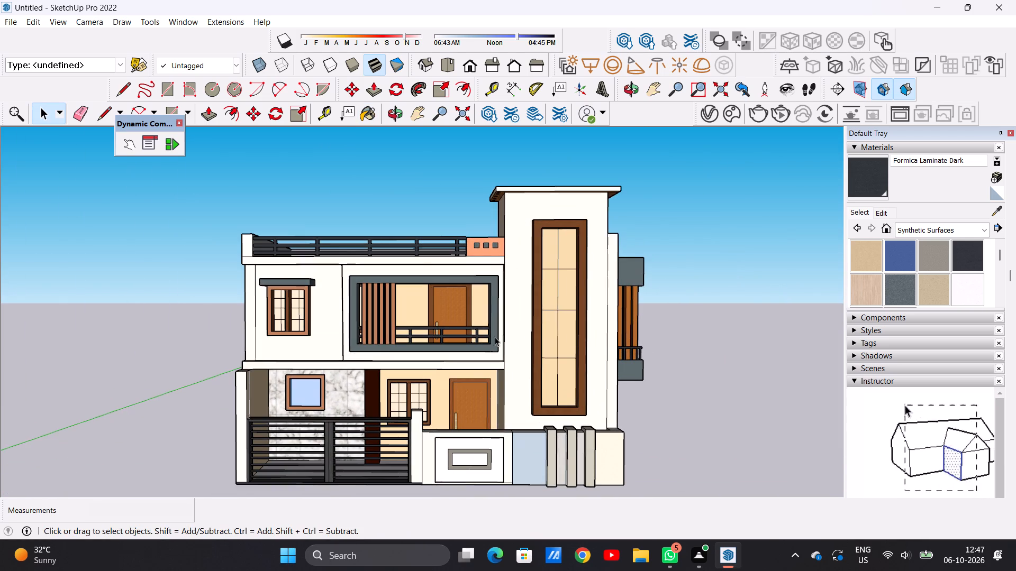
{"action": "middle_click_drag", "start_coordinate": [495, 336], "coordinate": [494, 328]}
{"action": "scroll", "coordinate": [478, 337], "scroll_direction": "down", "scroll_amount": 4}
{"action": "scroll", "coordinate": [539, 279], "scroll_direction": "up", "scroll_amount": 4}
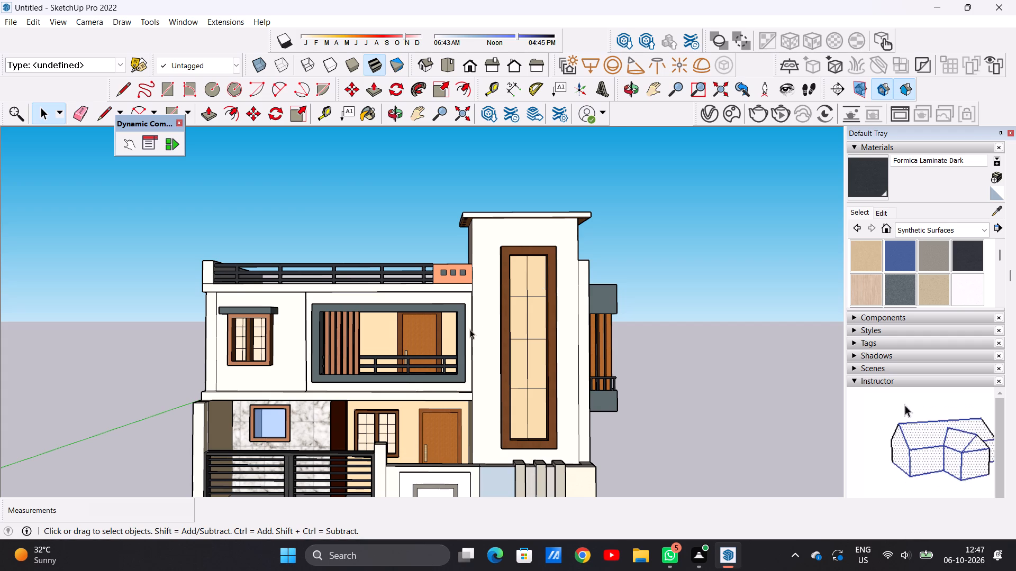
{"action": "scroll", "coordinate": [484, 309], "scroll_direction": "down", "scroll_amount": 9}
{"action": "scroll", "coordinate": [493, 385], "scroll_direction": "up", "scroll_amount": 12}
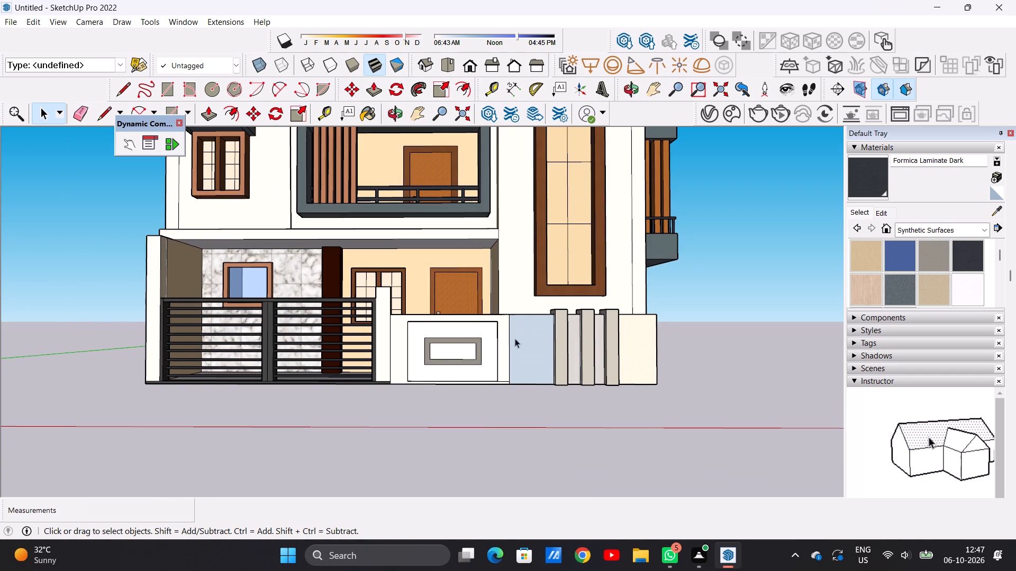
{"action": "middle_click_drag", "start_coordinate": [518, 316], "coordinate": [346, 482]}
{"action": "middle_click_drag", "start_coordinate": [482, 384], "coordinate": [462, 390]}
{"action": "scroll", "coordinate": [468, 376], "scroll_direction": "up", "scroll_amount": 8}
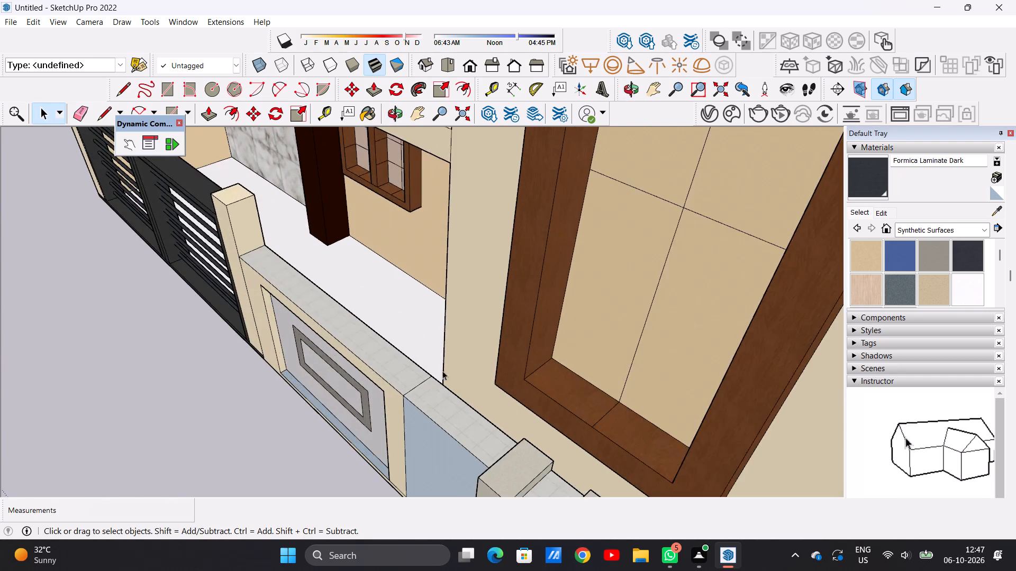
{"action": "scroll", "coordinate": [442, 371], "scroll_direction": "up", "scroll_amount": 9}
{"action": "middle_click_drag", "start_coordinate": [418, 351], "coordinate": [560, 324]}
{"action": "scroll", "coordinate": [561, 323], "scroll_direction": "up", "scroll_amount": 1}
{"action": "scroll", "coordinate": [561, 324], "scroll_direction": "down", "scroll_amount": 16}
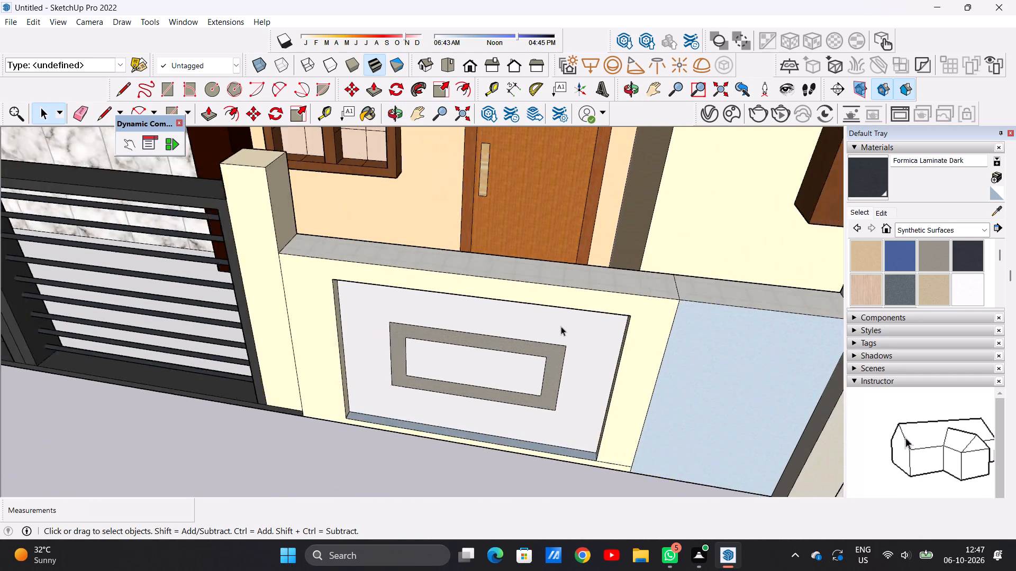
{"action": "scroll", "coordinate": [561, 326], "scroll_direction": "down", "scroll_amount": 20}
{"action": "scroll", "coordinate": [561, 326], "scroll_direction": "down", "scroll_amount": 2}
{"action": "middle_click_drag", "start_coordinate": [563, 388], "coordinate": [578, 298]}
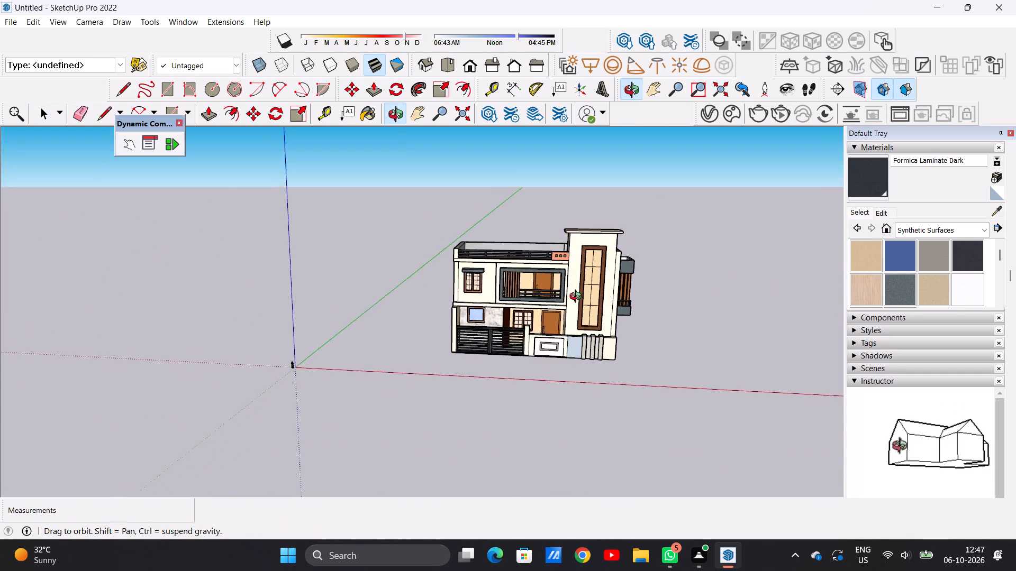
{"action": "middle_click_drag", "start_coordinate": [578, 298], "coordinate": [578, 272]}
{"action": "scroll", "coordinate": [624, 266], "scroll_direction": "up", "scroll_amount": 12}
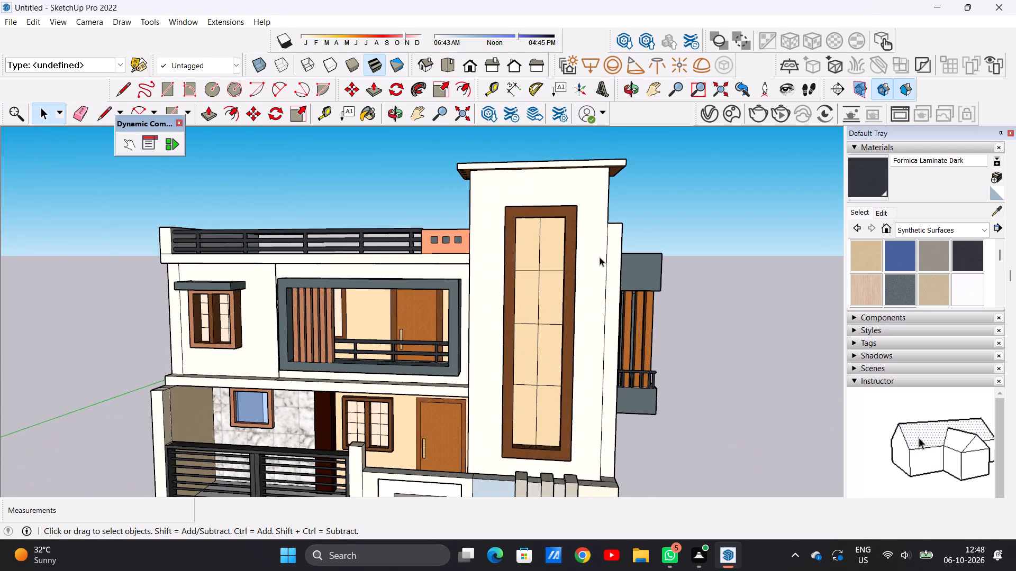
Save the house model as a SketchUp file named GOU in the Documents folder.
{"action": "key", "text": "ctrl+s"}
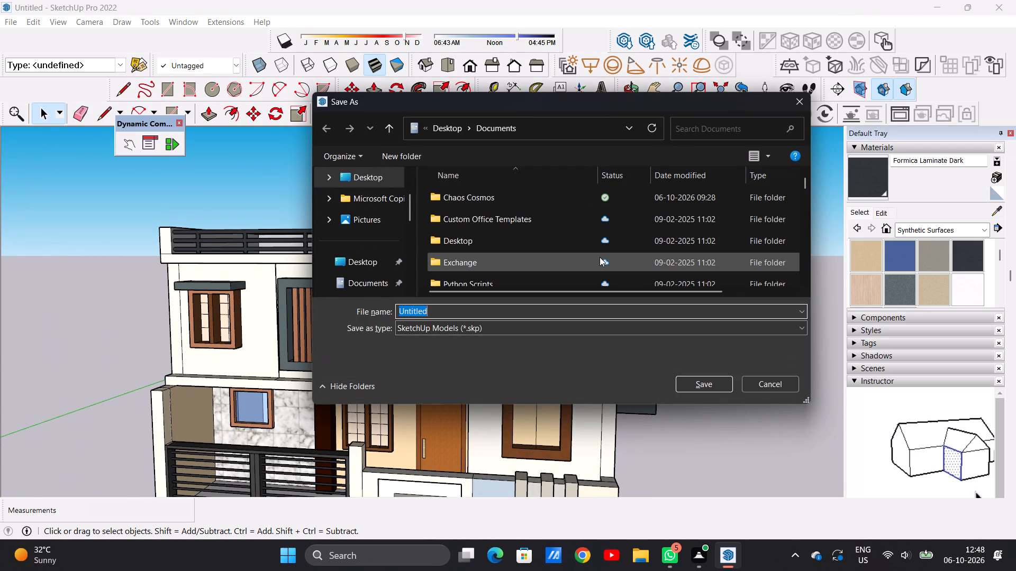
{"action": "key", "text": "BackSpace"}
{"action": "key", "text": "BackSpace"}
{"action": "key", "text": "BackSpace"}
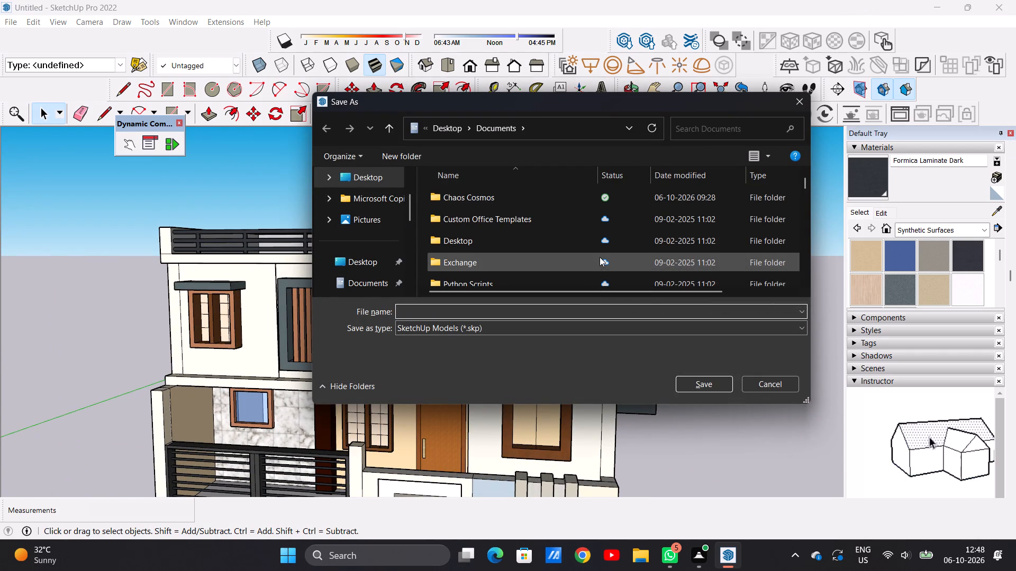
{"action": "type", "text": "GOU"}
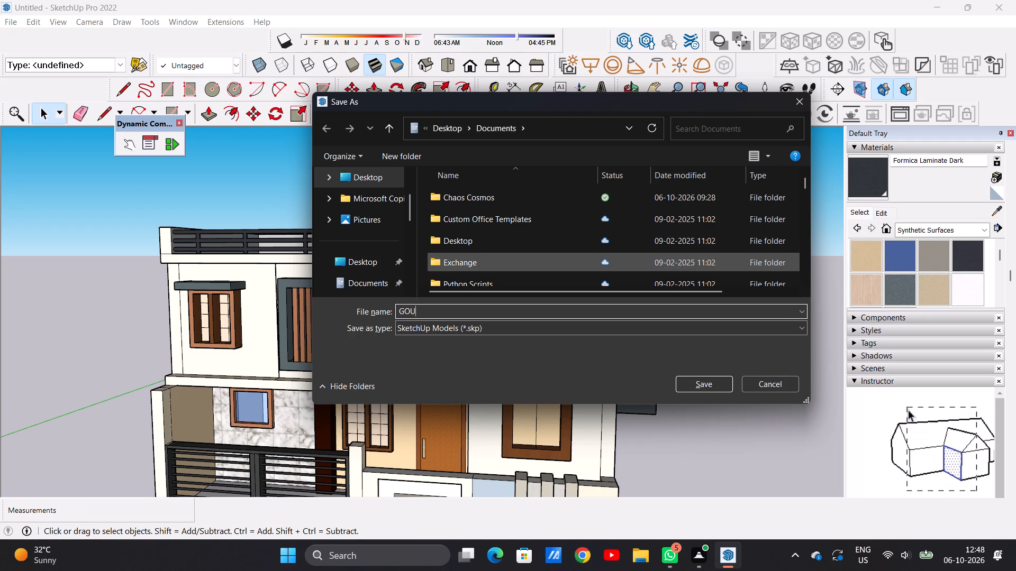
{"action": "key", "text": "space"}
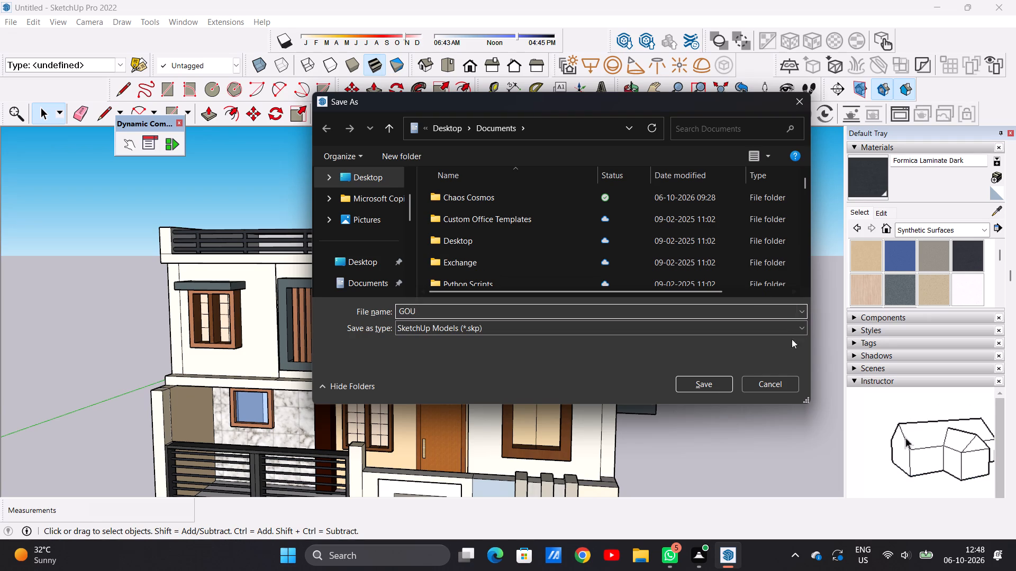
{"action": "left_click", "coordinate": [700, 388]}
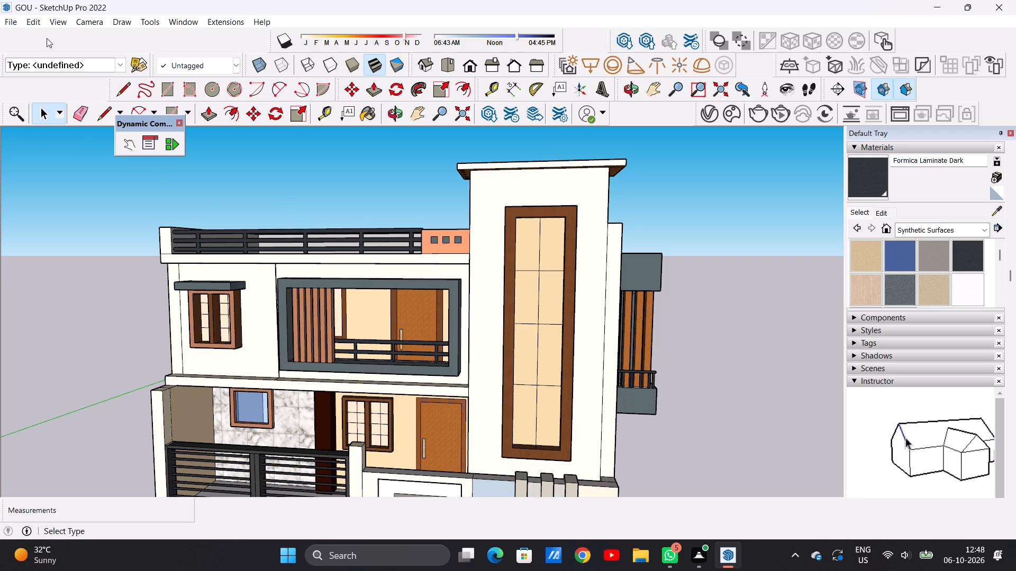
Export the current front view as a 2D JPEG image named GOU PDF in the Documents folder.
{"action": "left_click", "coordinate": [7, 24]}
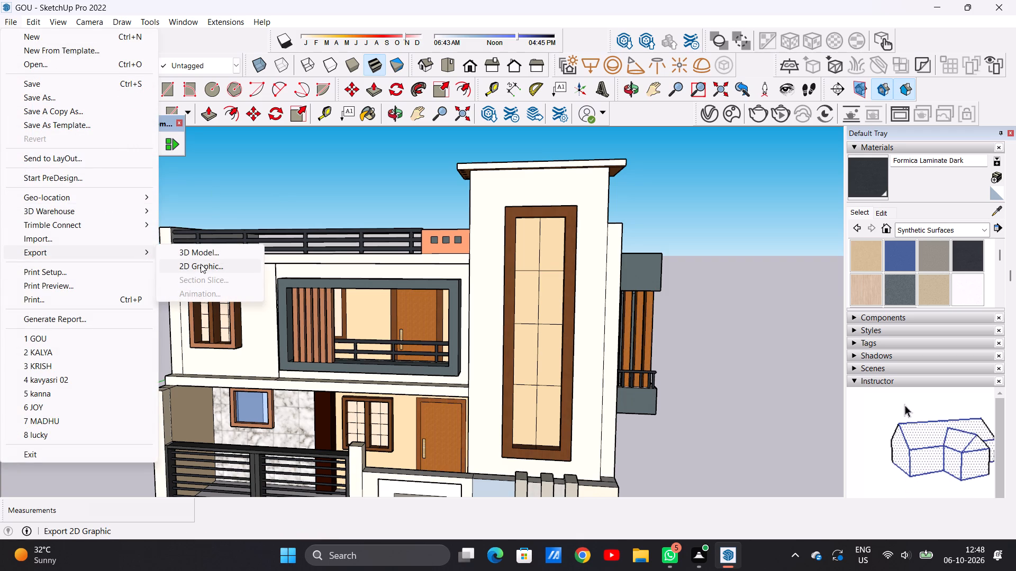
{"action": "left_click", "coordinate": [201, 264]}
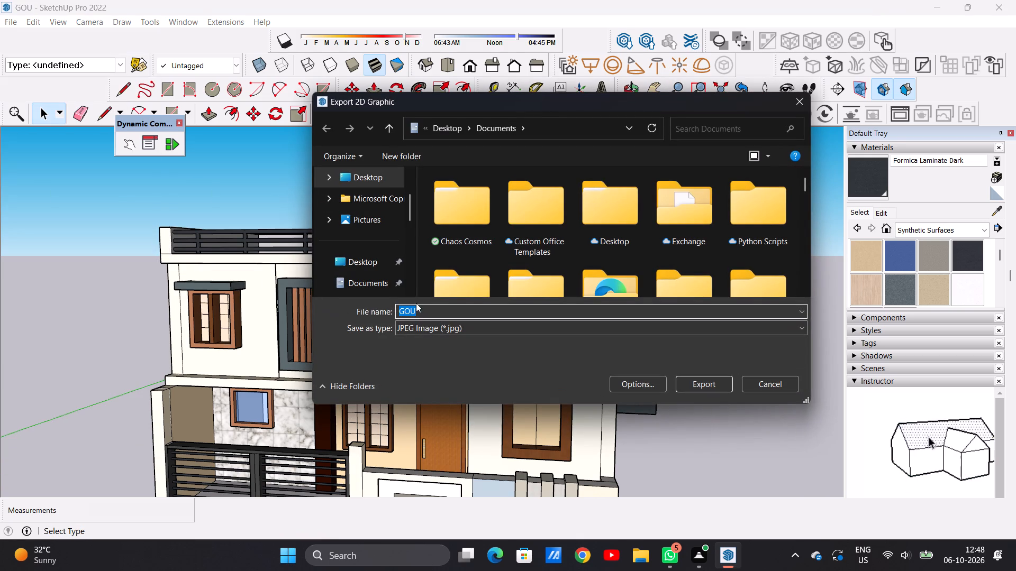
{"action": "left_click", "coordinate": [419, 307]}
{"action": "key", "text": "space"}
{"action": "type", "text": "PDF"}
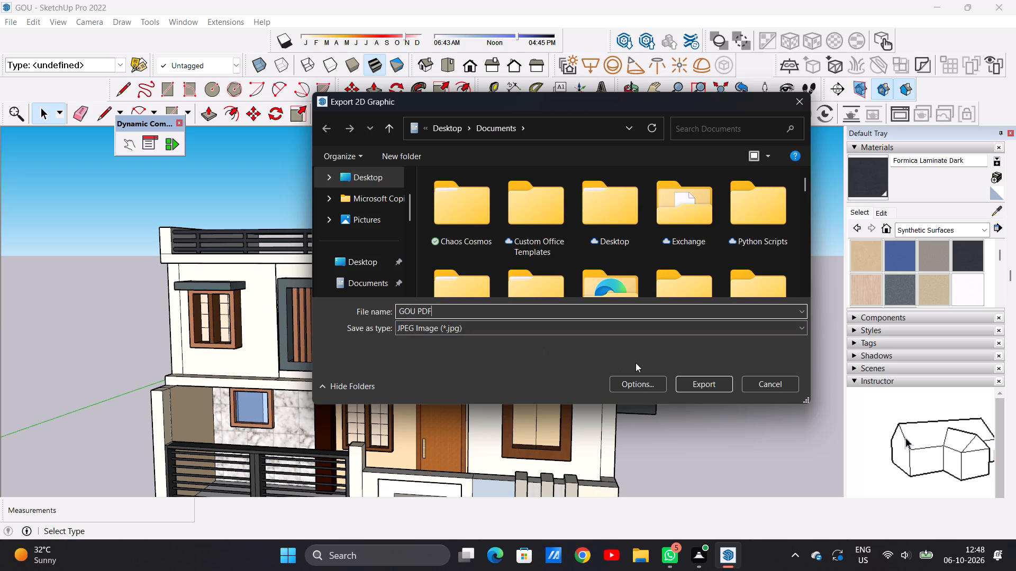
{"action": "left_click", "coordinate": [703, 380]}
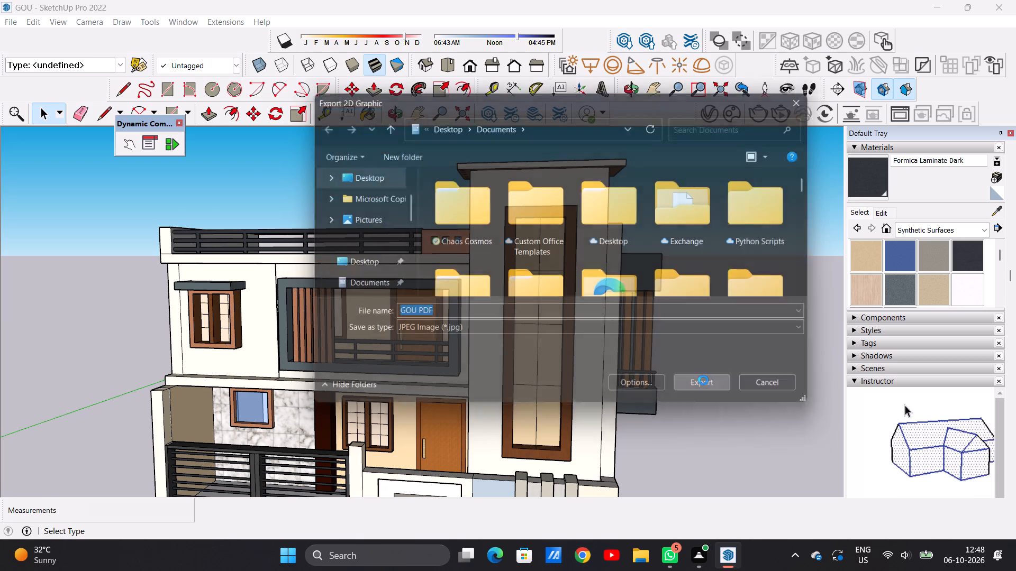